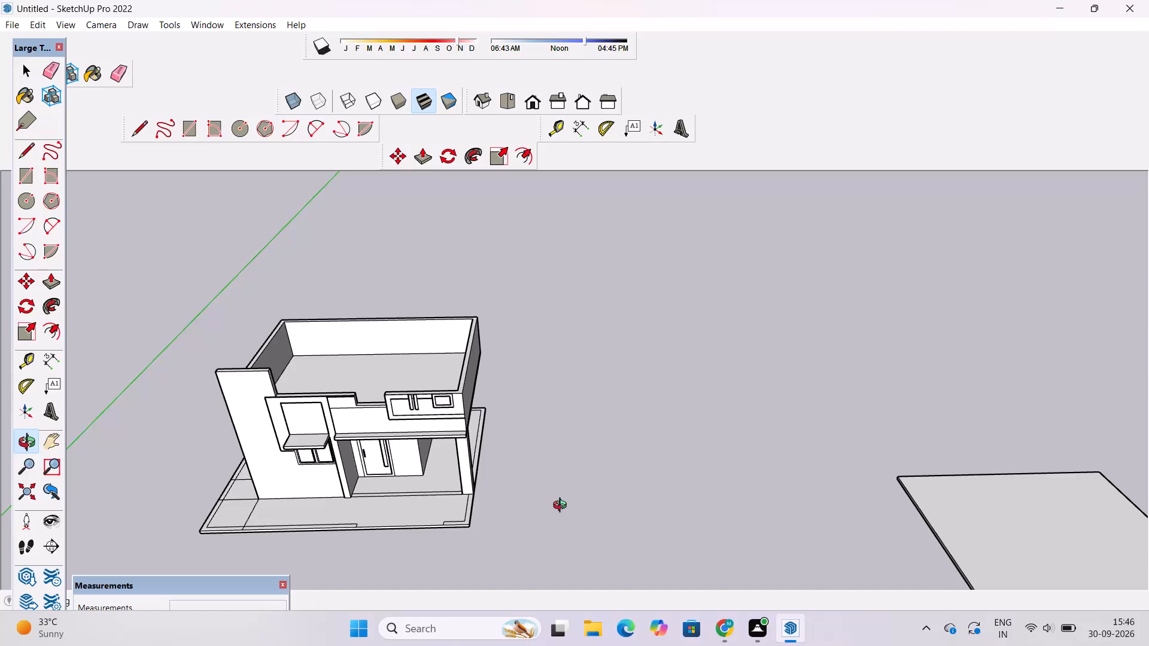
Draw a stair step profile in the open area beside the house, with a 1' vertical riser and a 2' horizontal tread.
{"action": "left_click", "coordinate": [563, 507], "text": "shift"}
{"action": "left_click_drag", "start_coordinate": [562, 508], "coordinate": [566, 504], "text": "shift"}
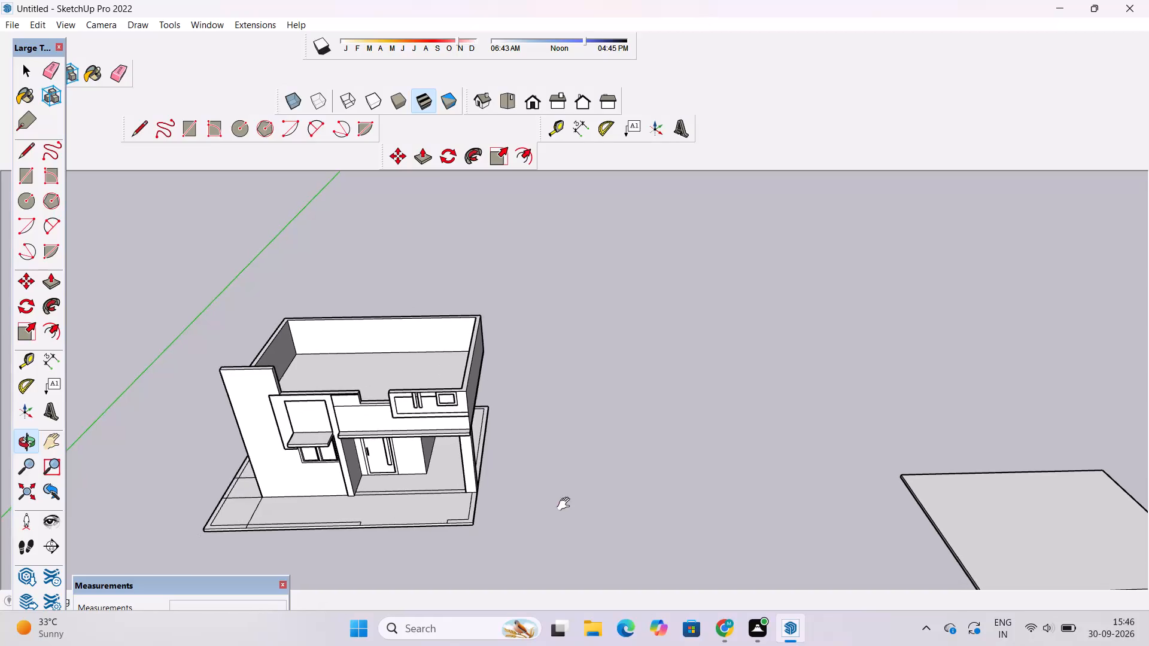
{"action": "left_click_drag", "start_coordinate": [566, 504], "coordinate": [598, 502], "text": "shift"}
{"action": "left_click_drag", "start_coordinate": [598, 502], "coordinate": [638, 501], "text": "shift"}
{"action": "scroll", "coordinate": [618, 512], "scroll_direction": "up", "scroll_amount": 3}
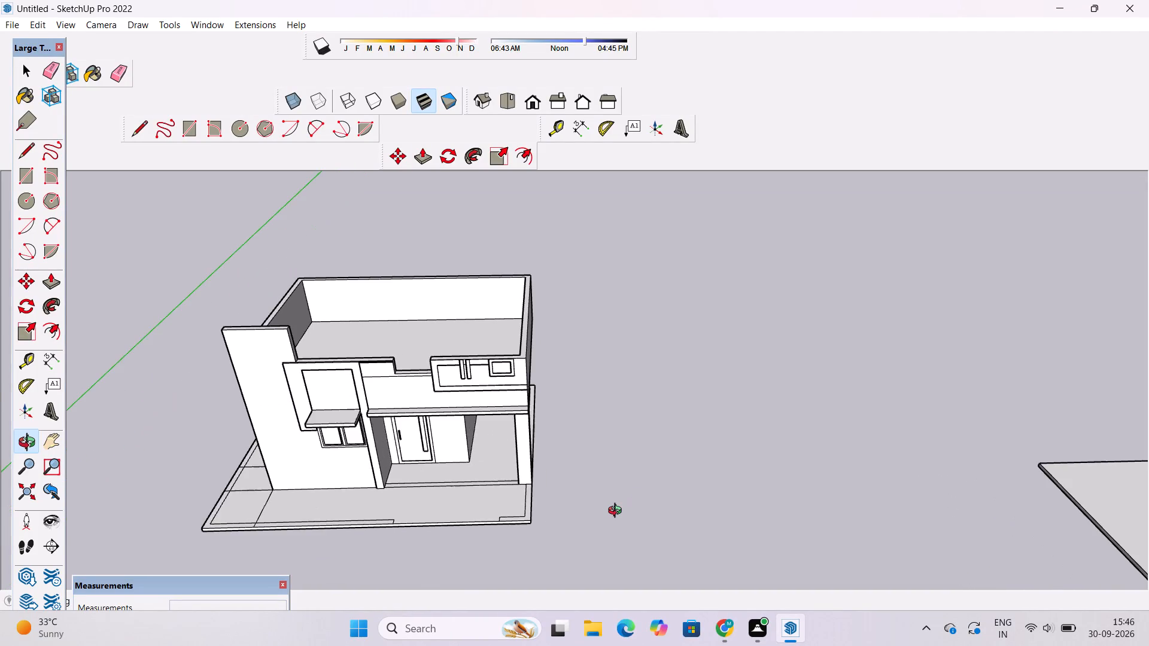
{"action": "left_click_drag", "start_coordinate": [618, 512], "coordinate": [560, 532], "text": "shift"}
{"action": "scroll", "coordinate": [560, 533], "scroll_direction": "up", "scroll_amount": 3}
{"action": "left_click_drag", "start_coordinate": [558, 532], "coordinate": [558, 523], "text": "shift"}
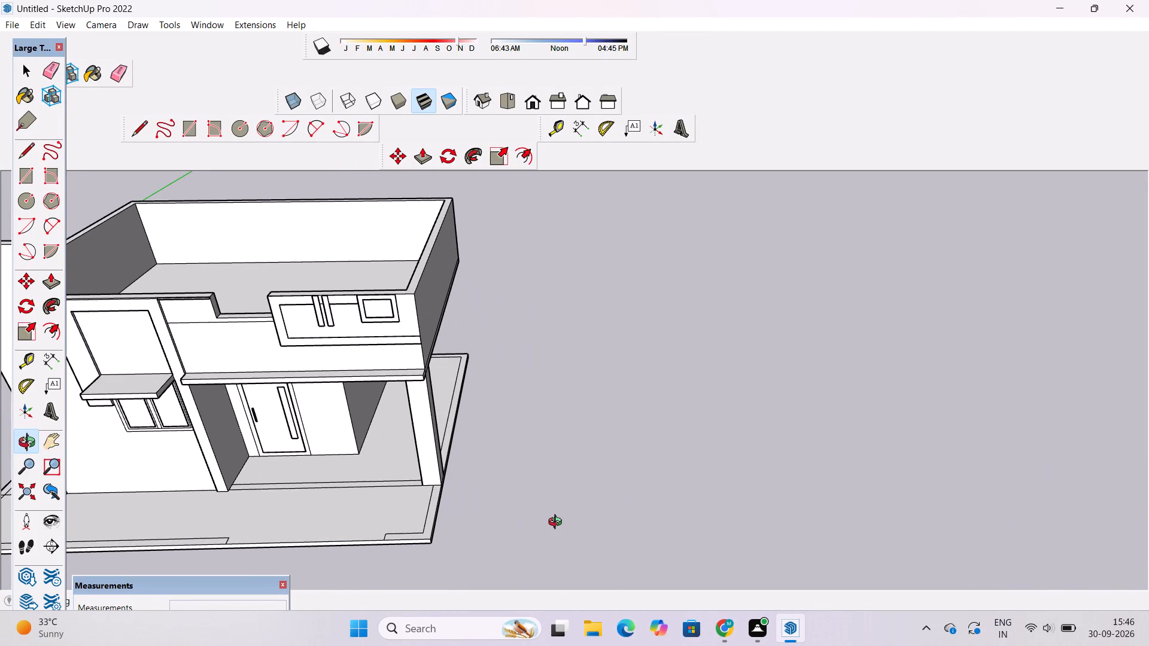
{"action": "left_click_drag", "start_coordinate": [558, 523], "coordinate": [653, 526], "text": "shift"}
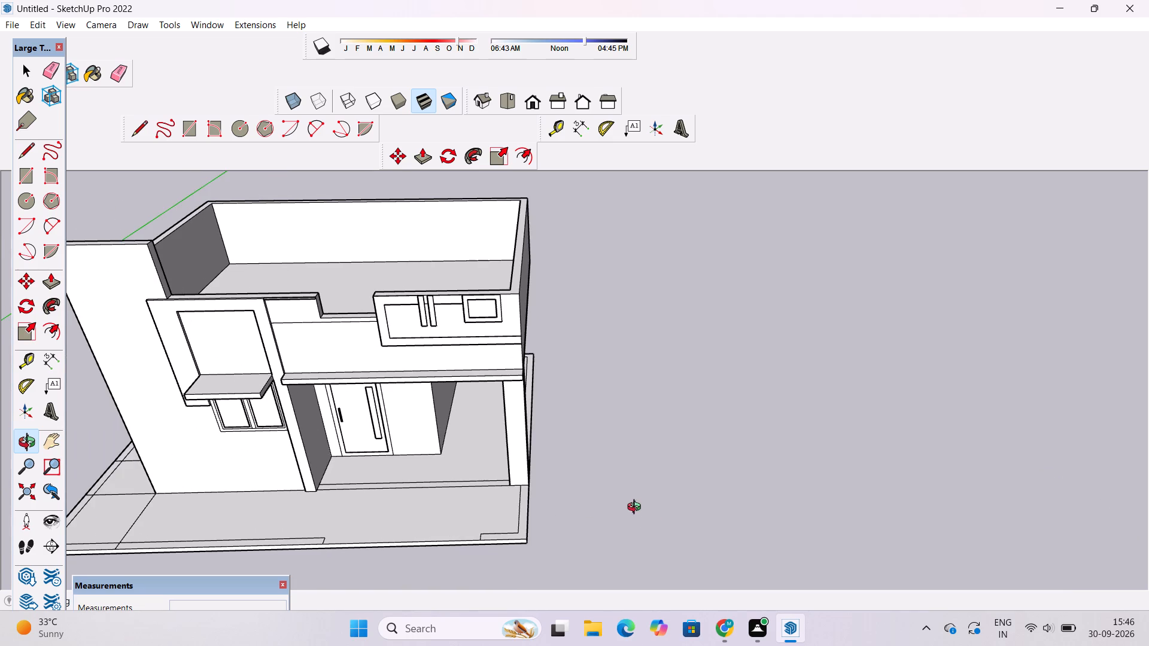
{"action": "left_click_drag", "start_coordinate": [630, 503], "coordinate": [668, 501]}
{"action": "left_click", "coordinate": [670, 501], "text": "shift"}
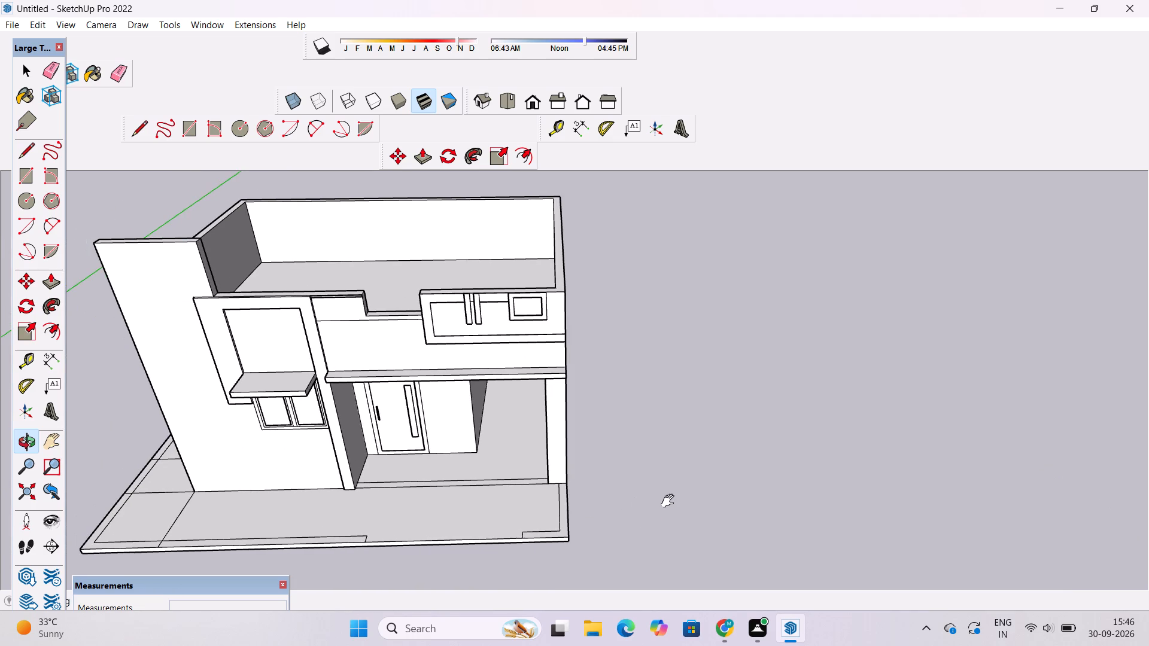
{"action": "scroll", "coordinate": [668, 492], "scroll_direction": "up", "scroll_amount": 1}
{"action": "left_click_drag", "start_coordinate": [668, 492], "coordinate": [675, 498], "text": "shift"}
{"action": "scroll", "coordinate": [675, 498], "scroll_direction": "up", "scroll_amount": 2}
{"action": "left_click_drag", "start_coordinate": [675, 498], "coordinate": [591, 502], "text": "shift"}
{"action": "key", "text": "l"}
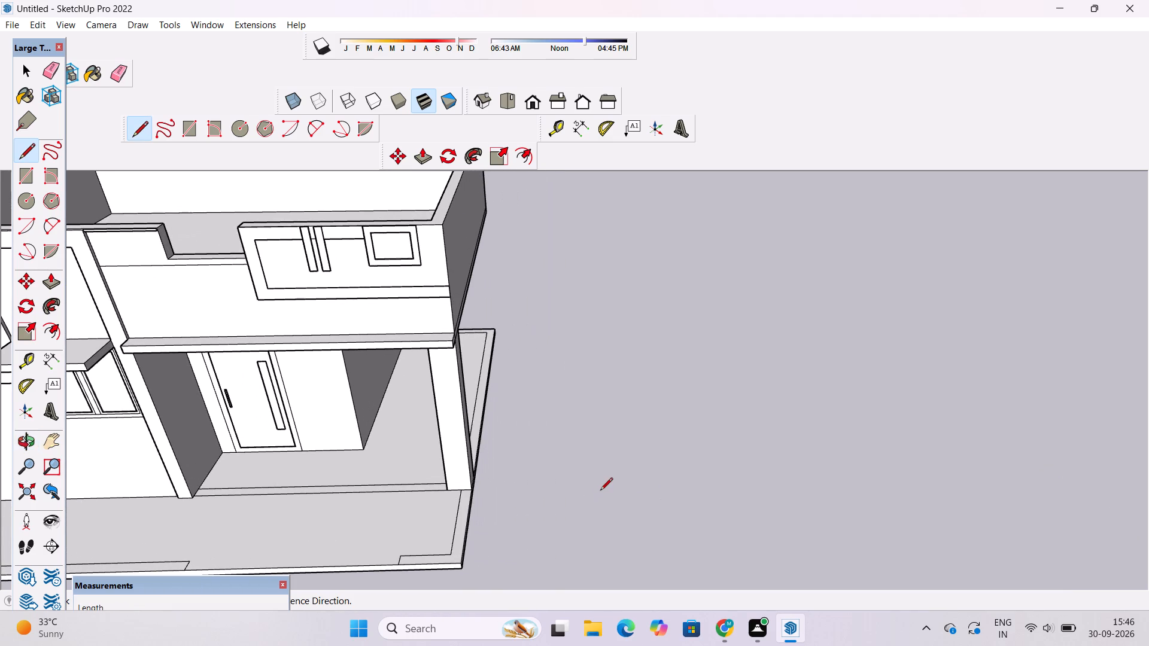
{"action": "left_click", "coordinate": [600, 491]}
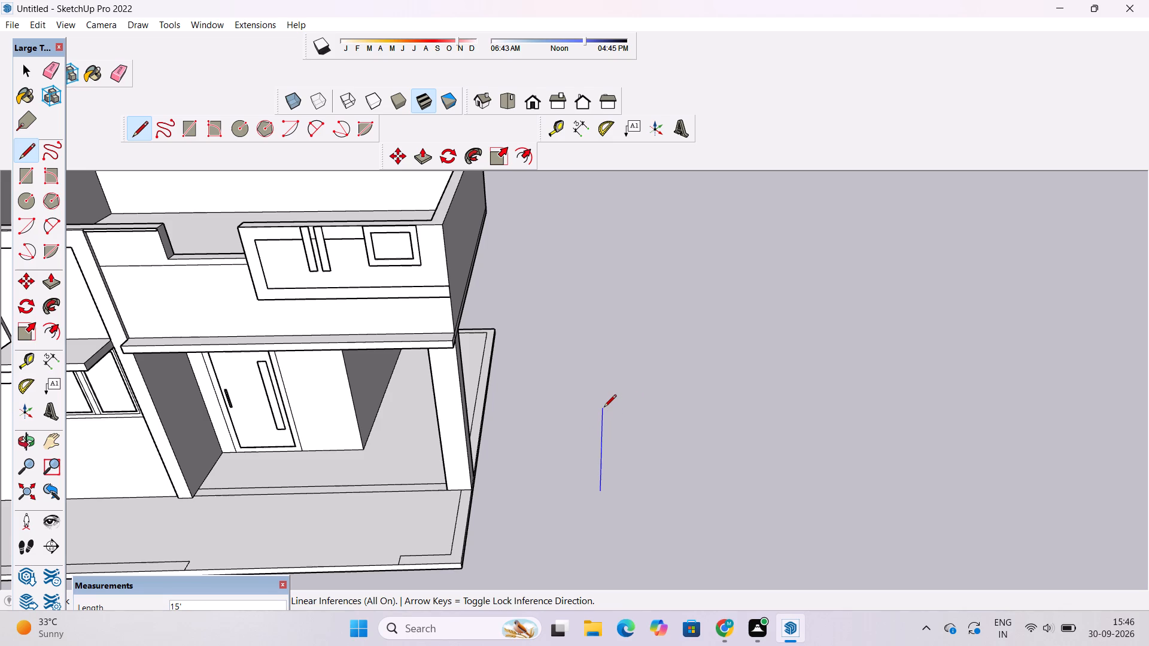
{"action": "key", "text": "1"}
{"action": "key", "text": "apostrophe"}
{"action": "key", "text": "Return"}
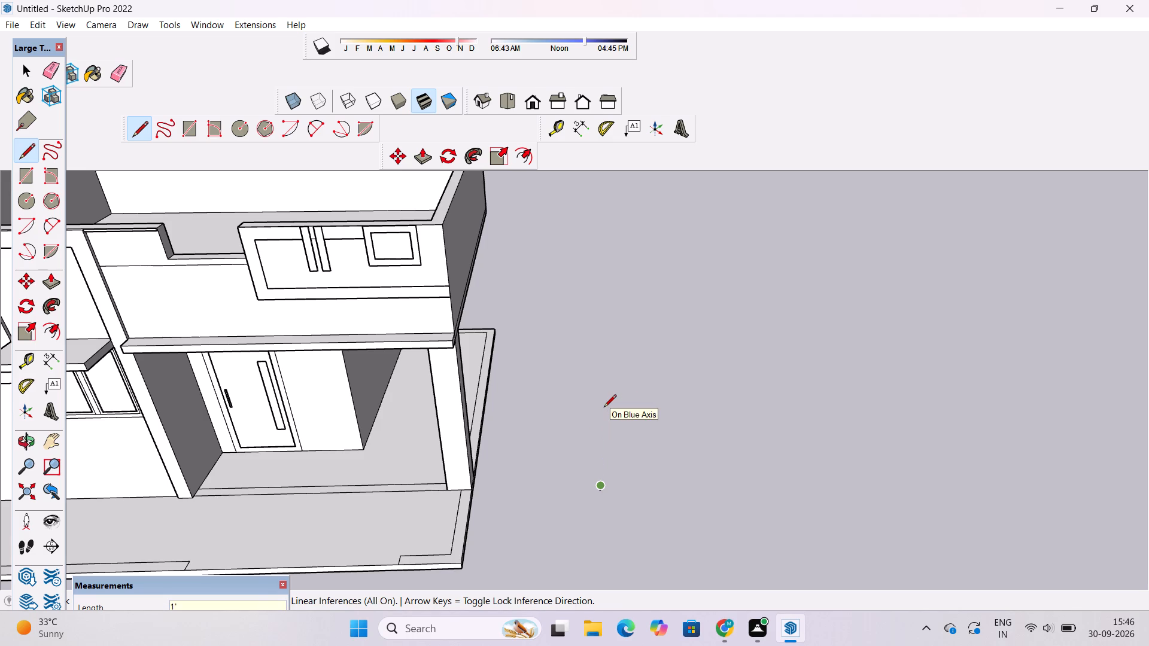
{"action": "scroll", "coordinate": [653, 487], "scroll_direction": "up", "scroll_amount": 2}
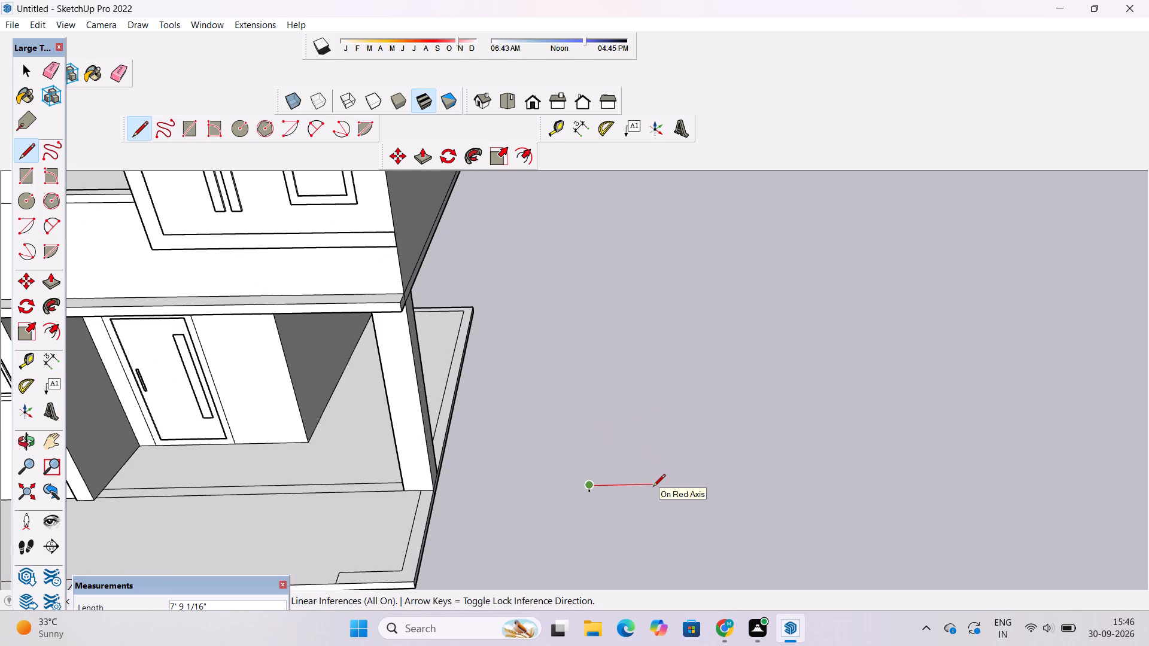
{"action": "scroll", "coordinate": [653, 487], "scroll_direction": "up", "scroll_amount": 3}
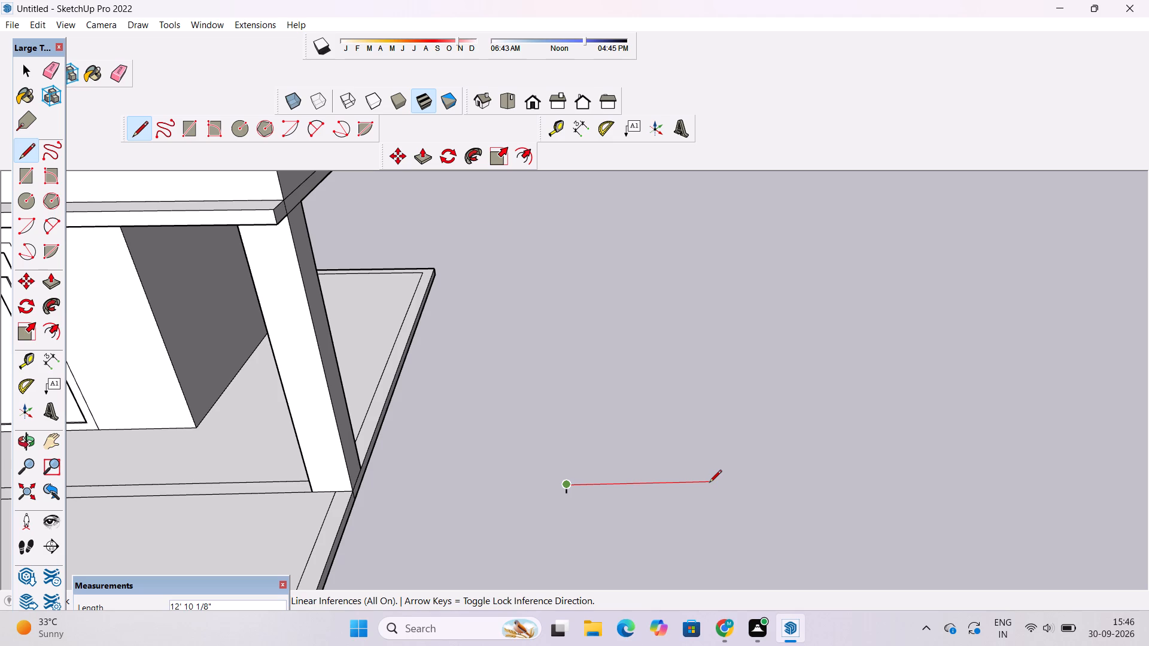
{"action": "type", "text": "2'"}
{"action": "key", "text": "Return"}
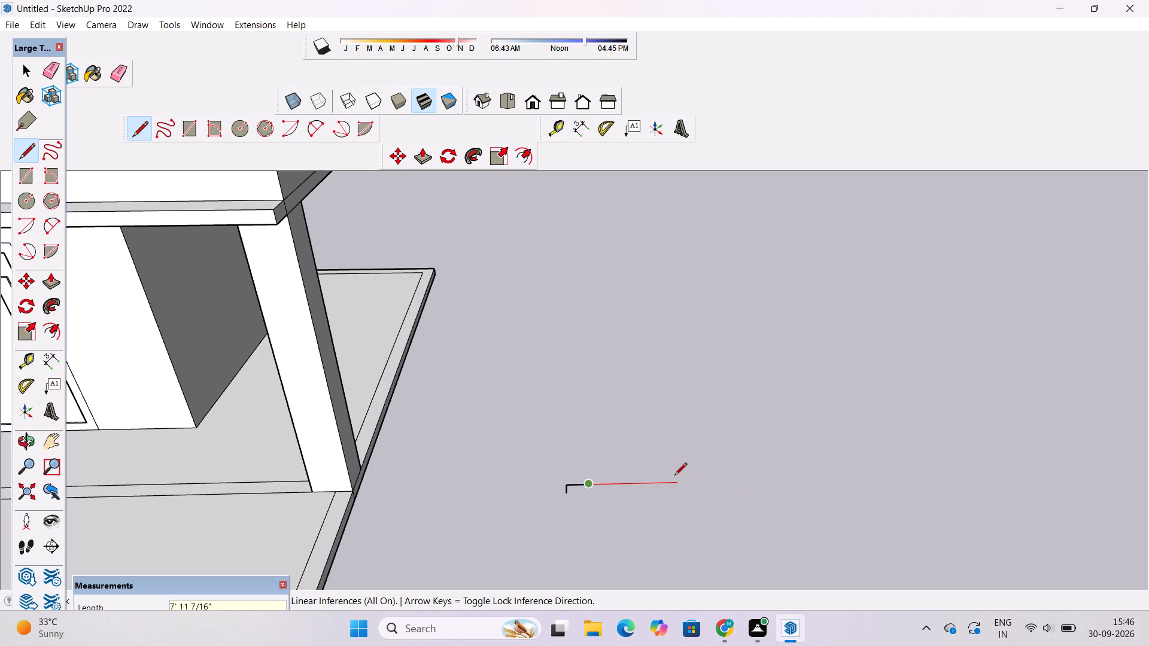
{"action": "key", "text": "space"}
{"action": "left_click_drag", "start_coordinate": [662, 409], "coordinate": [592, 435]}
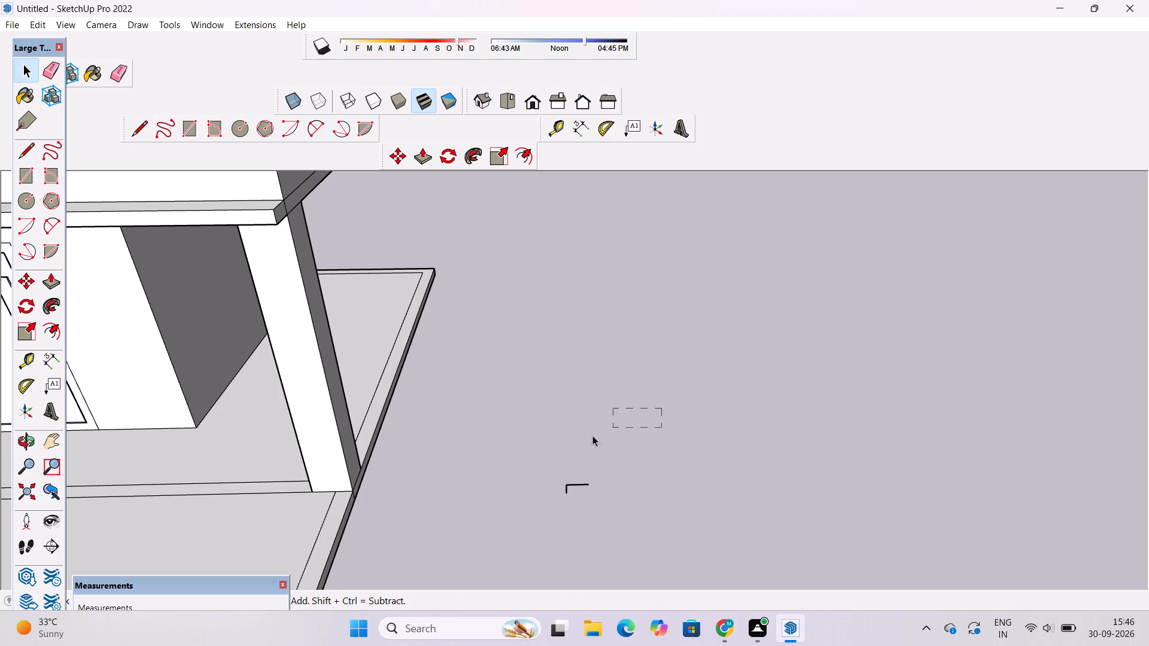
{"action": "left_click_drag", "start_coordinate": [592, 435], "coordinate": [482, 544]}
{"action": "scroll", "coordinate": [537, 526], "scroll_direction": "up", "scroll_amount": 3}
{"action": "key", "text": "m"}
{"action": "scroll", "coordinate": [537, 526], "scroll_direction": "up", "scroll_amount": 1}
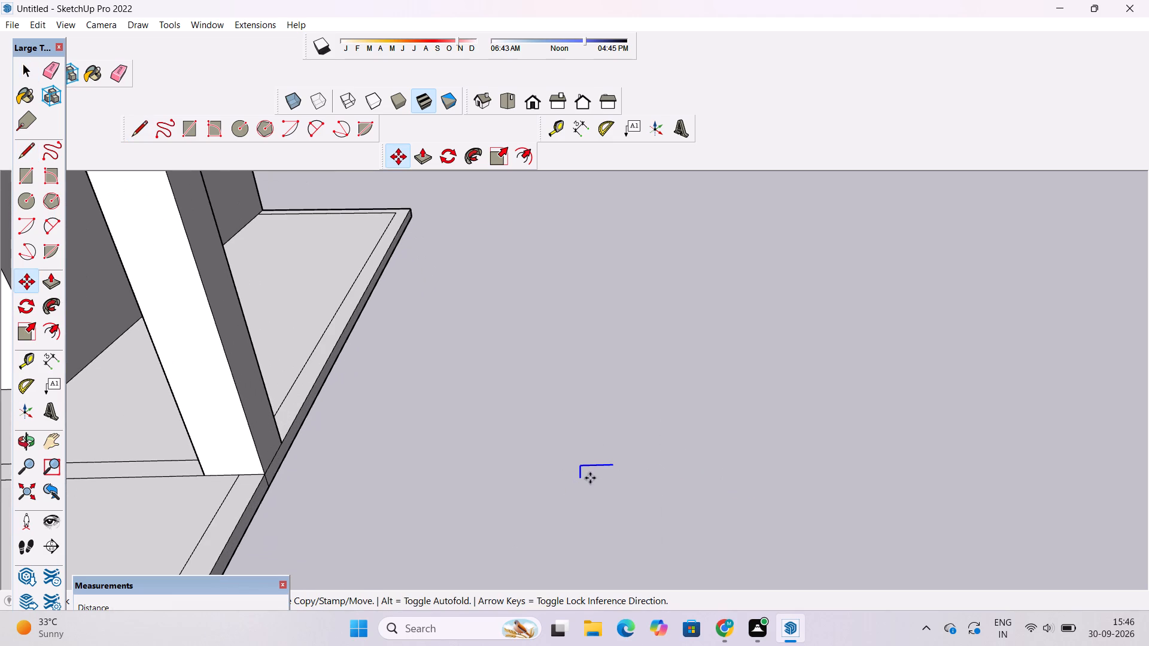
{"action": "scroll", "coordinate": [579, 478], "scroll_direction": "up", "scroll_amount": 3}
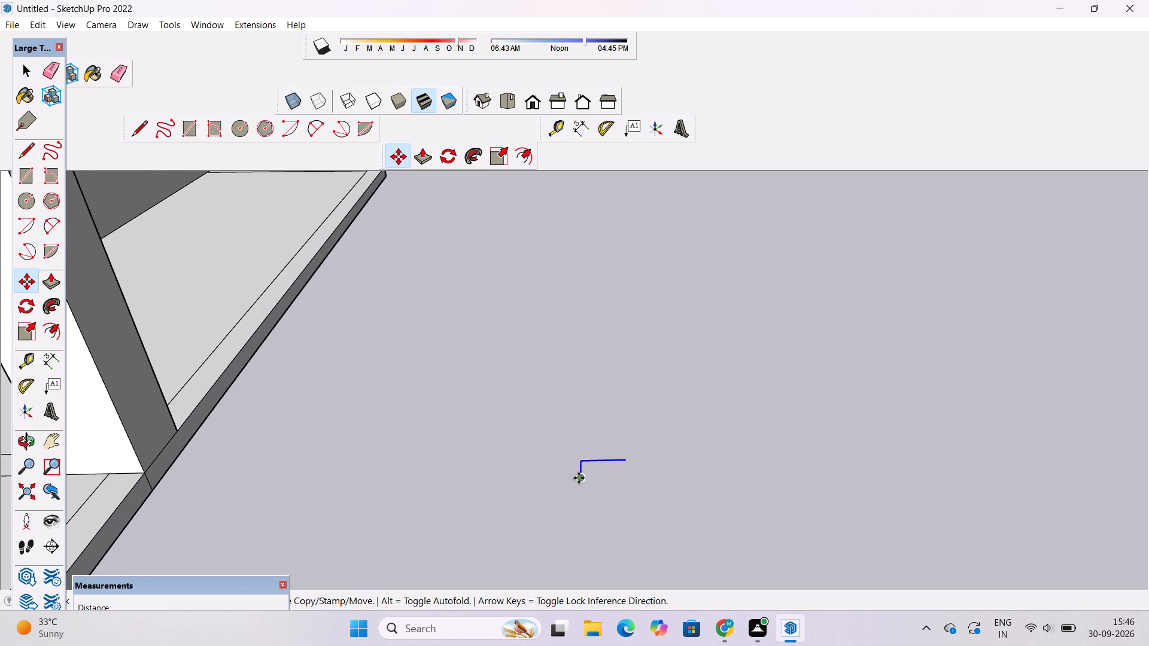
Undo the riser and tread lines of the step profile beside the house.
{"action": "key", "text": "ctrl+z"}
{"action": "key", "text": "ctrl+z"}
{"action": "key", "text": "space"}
Draw a step profile beside the house with a 1.5' vertical riser and a 2' tread along the red axis.
{"action": "type", "text": "l"}
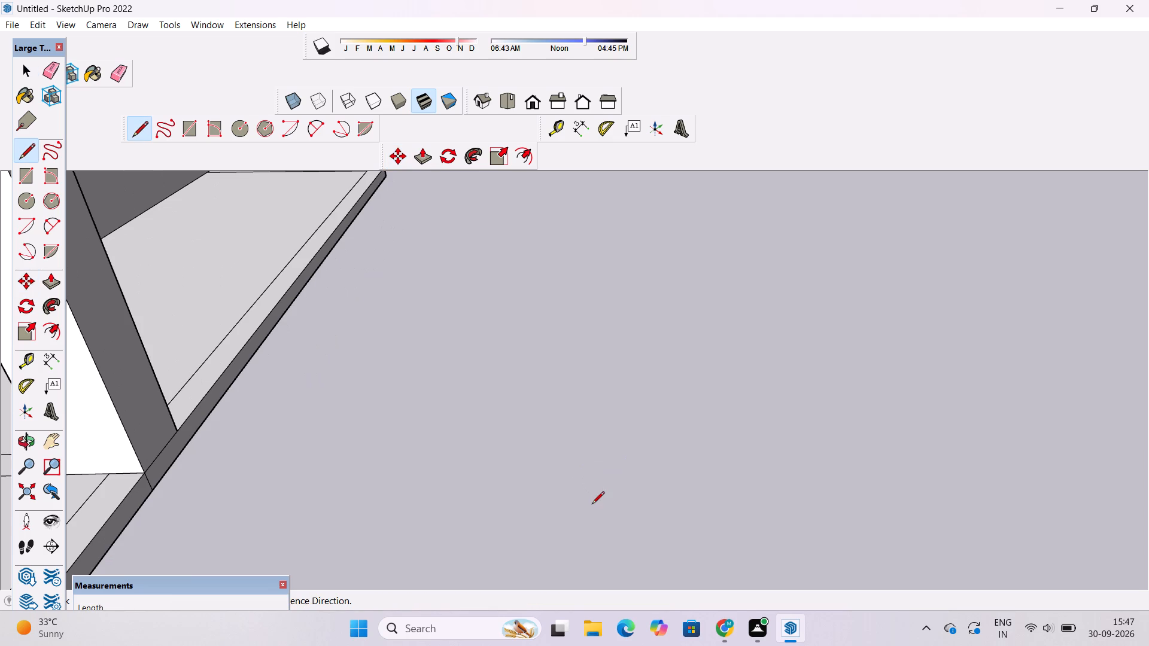
{"action": "left_click", "coordinate": [592, 505]}
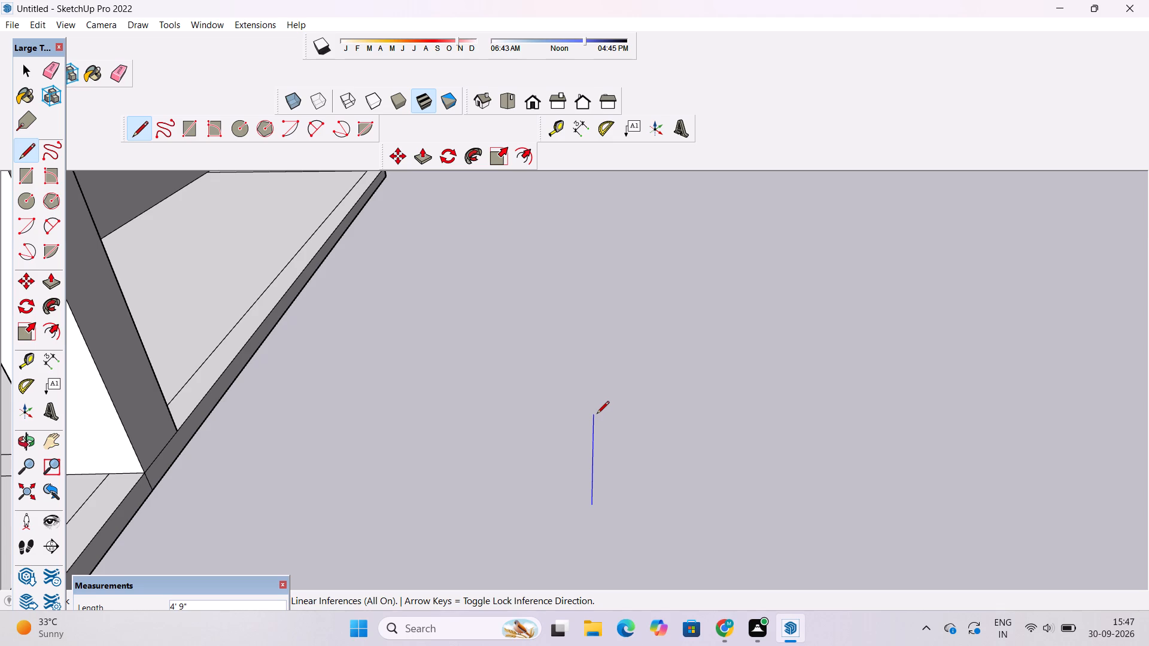
{"action": "type", "text": "1.5'"}
{"action": "key", "text": "Return"}
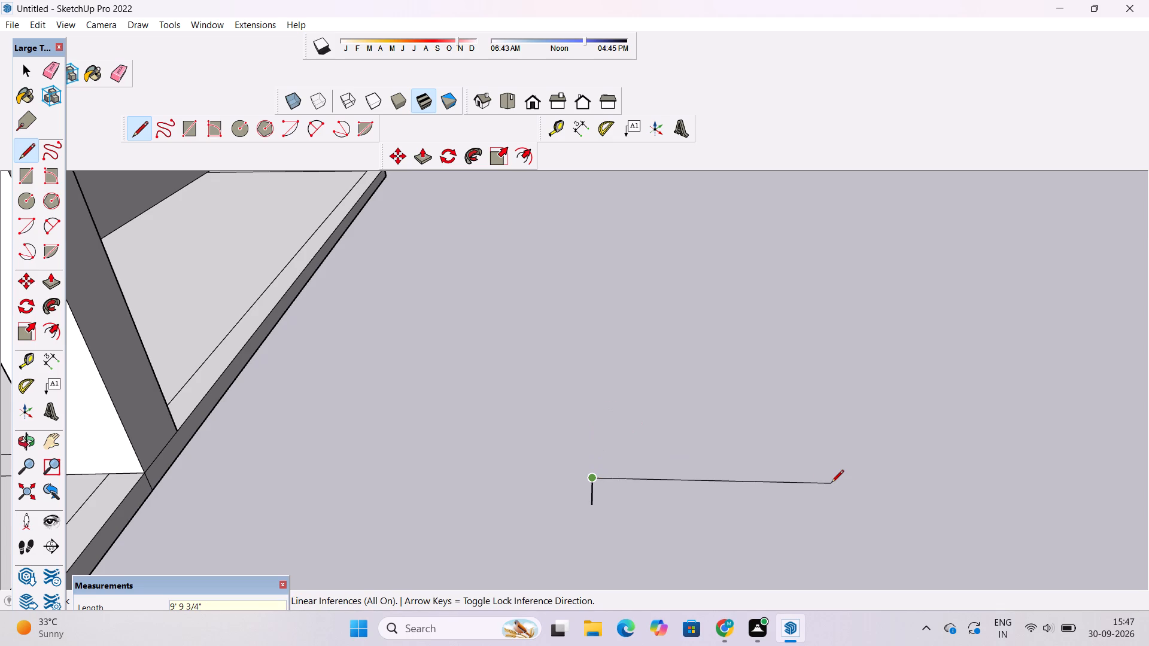
{"action": "key", "text": "1"}
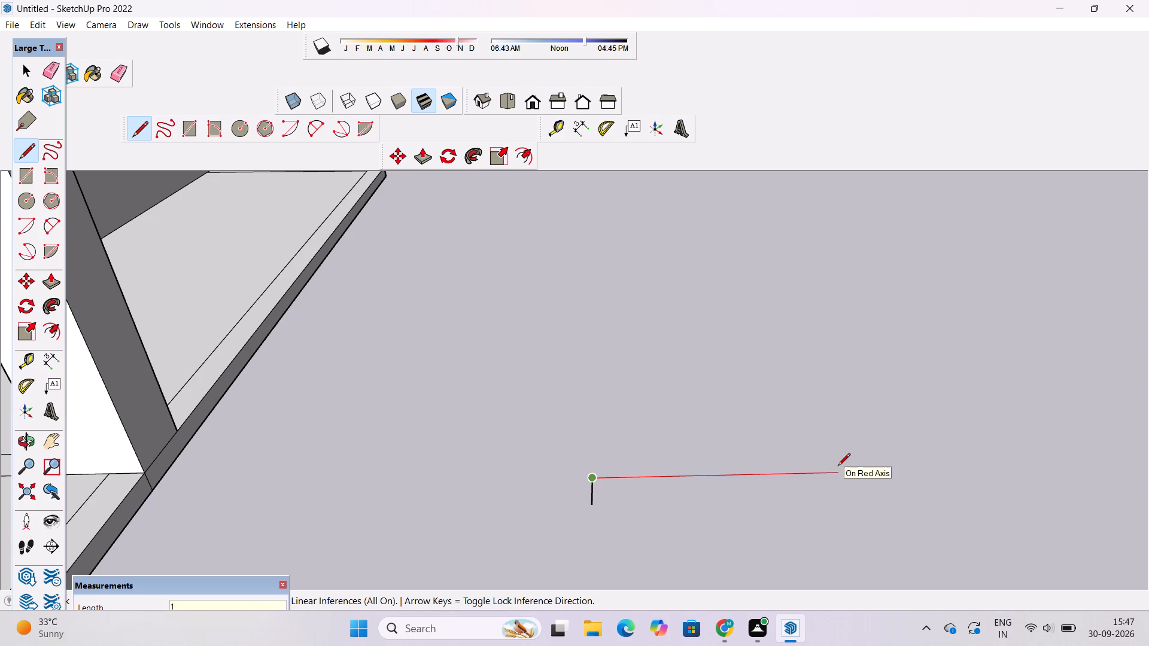
{"action": "key", "text": "BackSpace"}
{"action": "type", "text": "2'"}
{"action": "key", "text": "Return"}
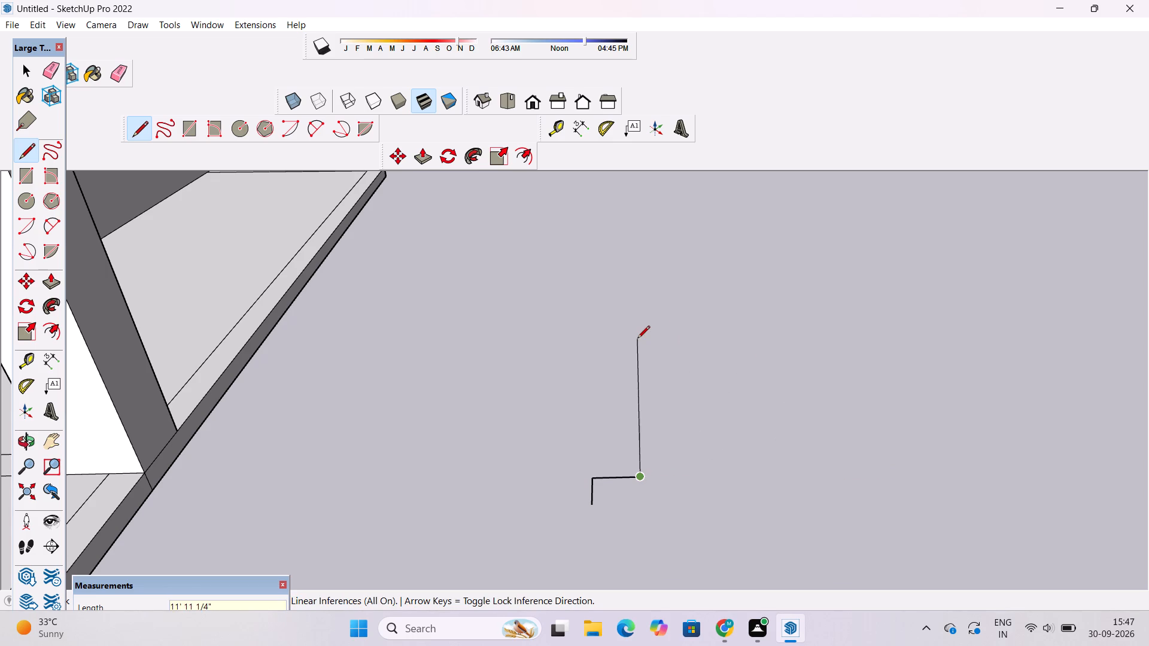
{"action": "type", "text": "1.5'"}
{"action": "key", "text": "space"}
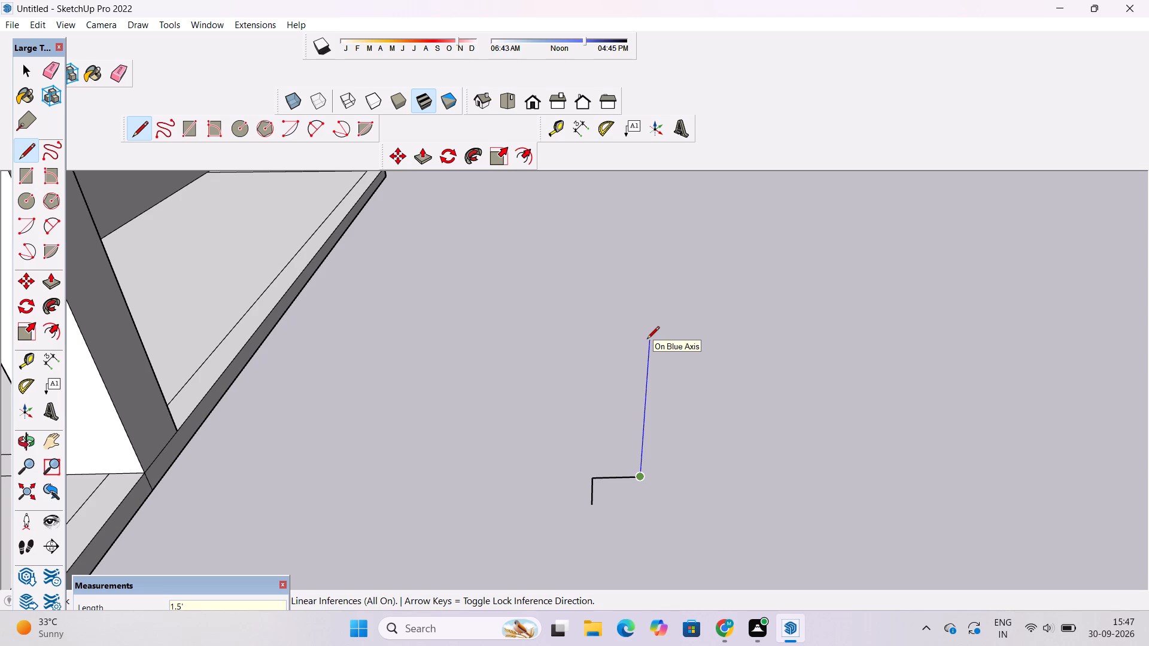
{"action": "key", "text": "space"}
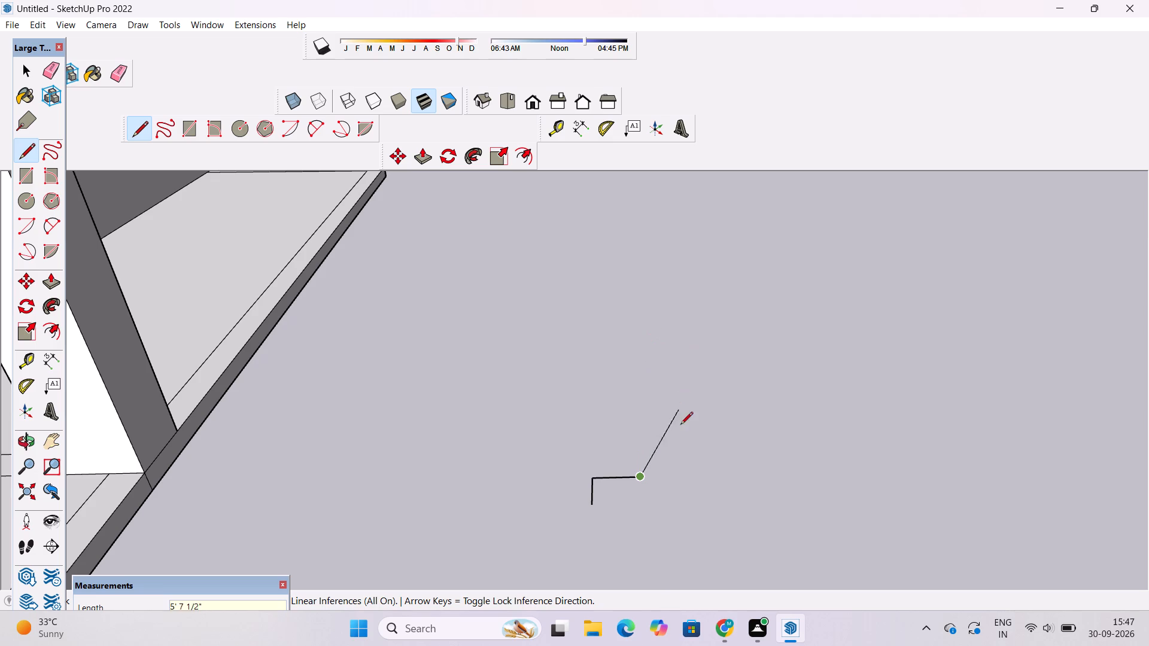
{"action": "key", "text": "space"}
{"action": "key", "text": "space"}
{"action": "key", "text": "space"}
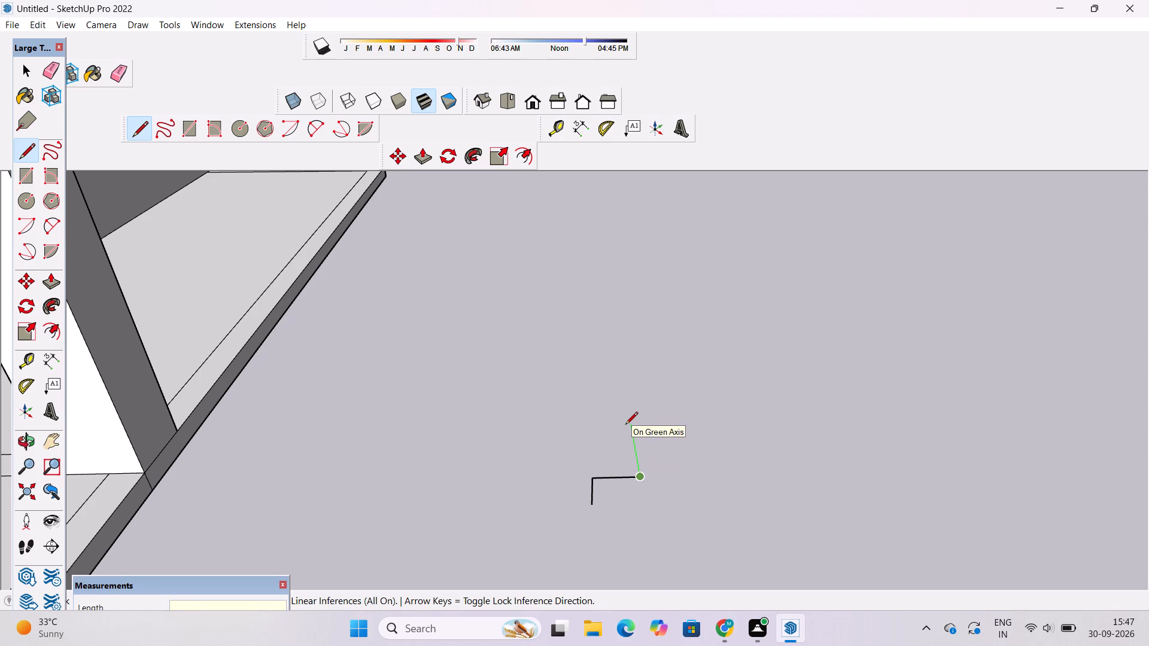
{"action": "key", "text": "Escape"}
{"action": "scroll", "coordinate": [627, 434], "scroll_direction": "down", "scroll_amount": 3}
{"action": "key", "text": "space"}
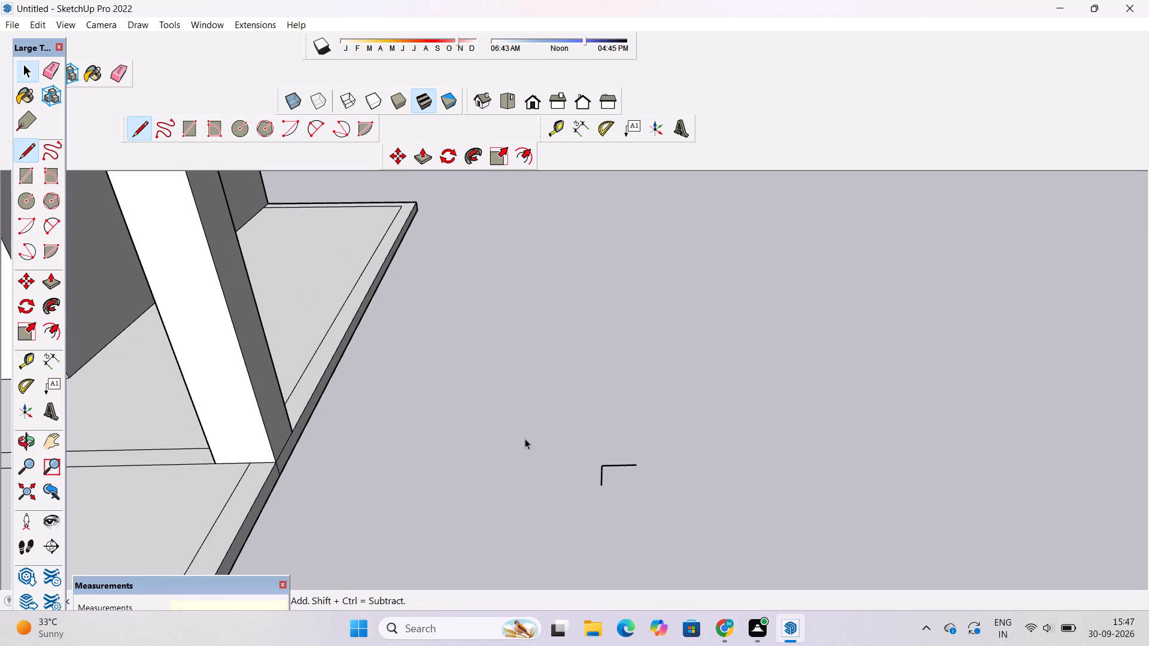
Copy the riser and tread from the riser's base to the tread's end, and repeat the copy 9 times as a staircase profile.
{"action": "left_click_drag", "start_coordinate": [684, 419], "coordinate": [569, 518]}
{"action": "key", "text": "m"}
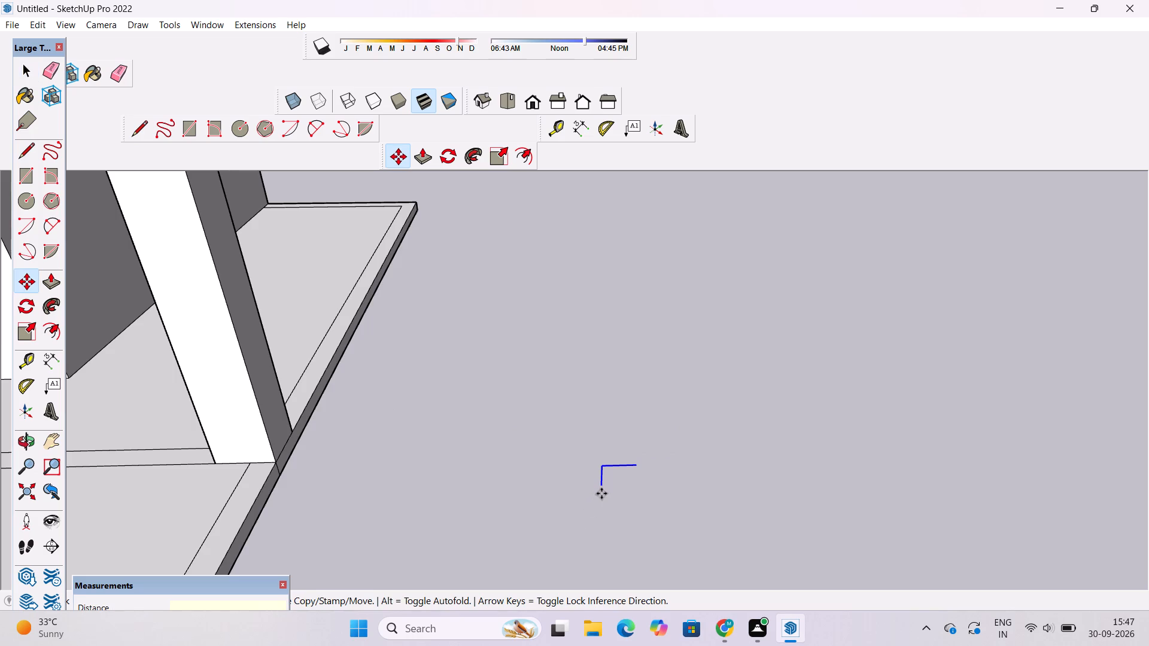
{"action": "scroll", "coordinate": [601, 493], "scroll_direction": "up", "scroll_amount": 7}
{"action": "left_click", "coordinate": [602, 476]}
{"action": "scroll", "coordinate": [626, 455], "scroll_direction": "down", "scroll_amount": 6}
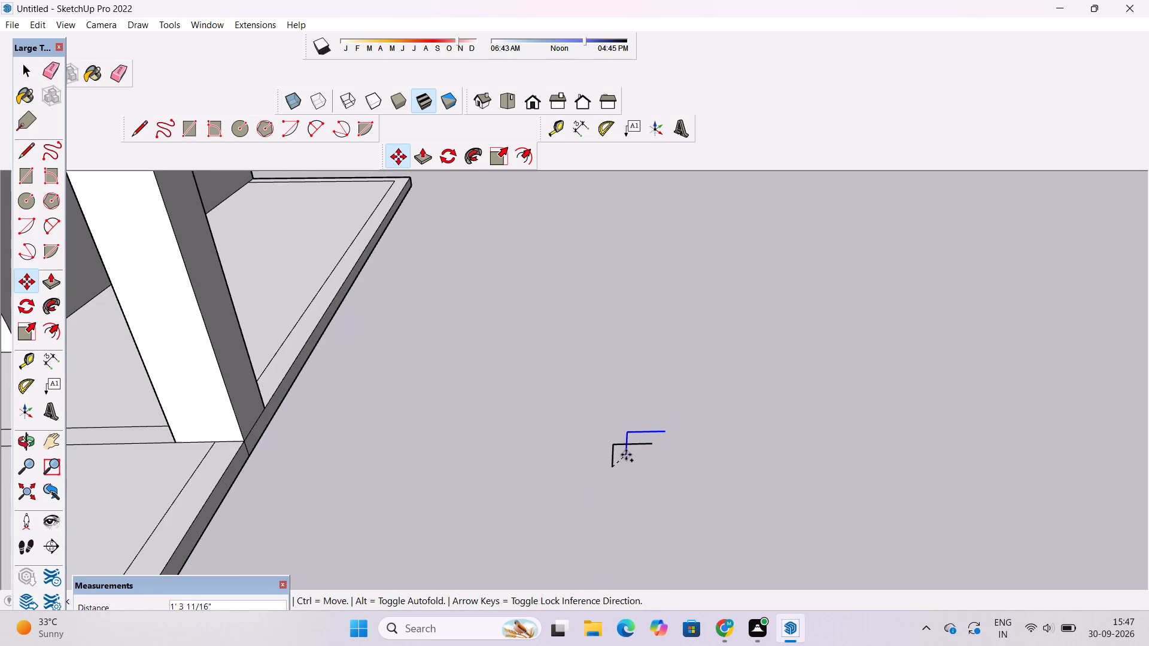
{"action": "left_click", "coordinate": [651, 443]}
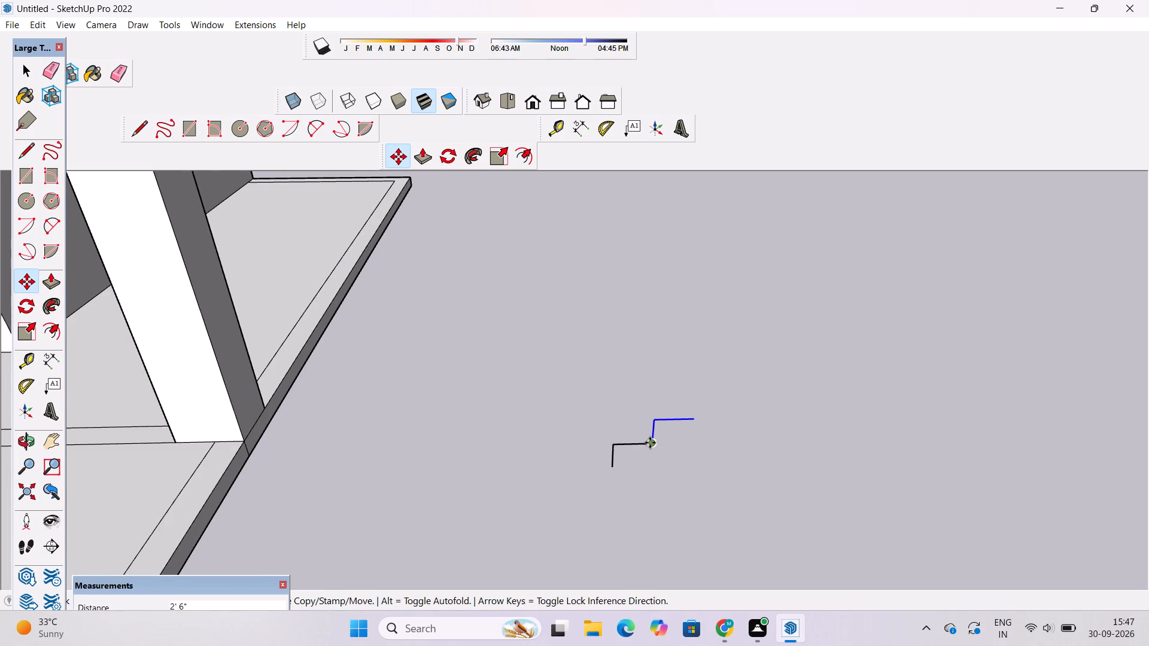
{"action": "key", "text": "asterisk"}
{"action": "key", "text": "9"}
{"action": "key", "text": "Return"}
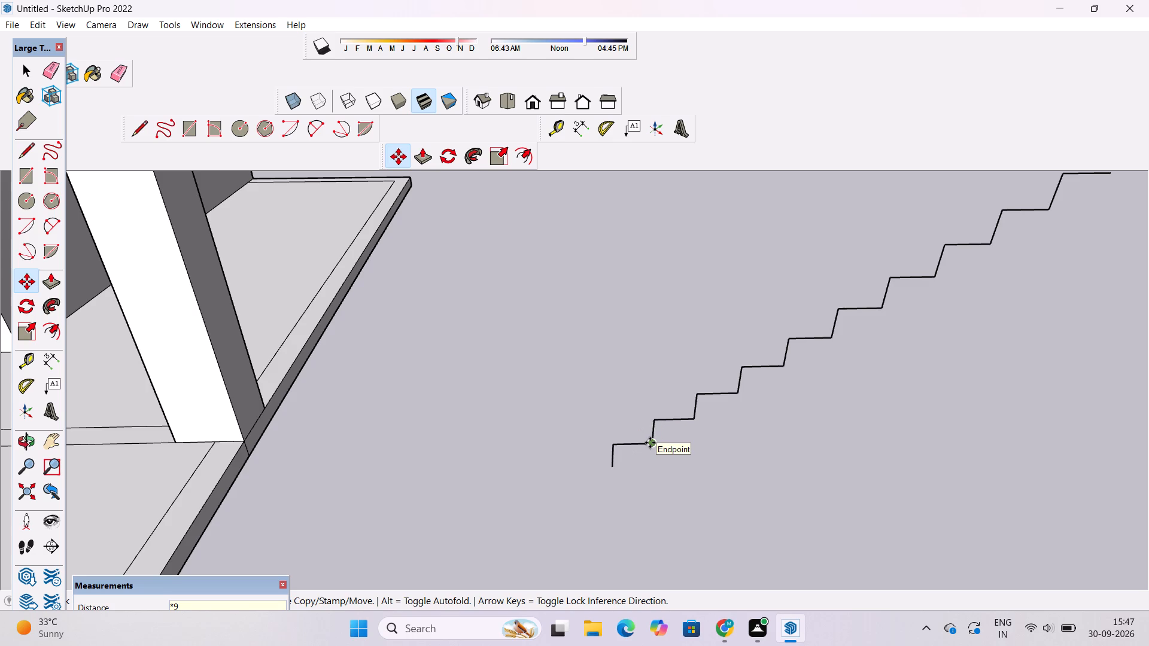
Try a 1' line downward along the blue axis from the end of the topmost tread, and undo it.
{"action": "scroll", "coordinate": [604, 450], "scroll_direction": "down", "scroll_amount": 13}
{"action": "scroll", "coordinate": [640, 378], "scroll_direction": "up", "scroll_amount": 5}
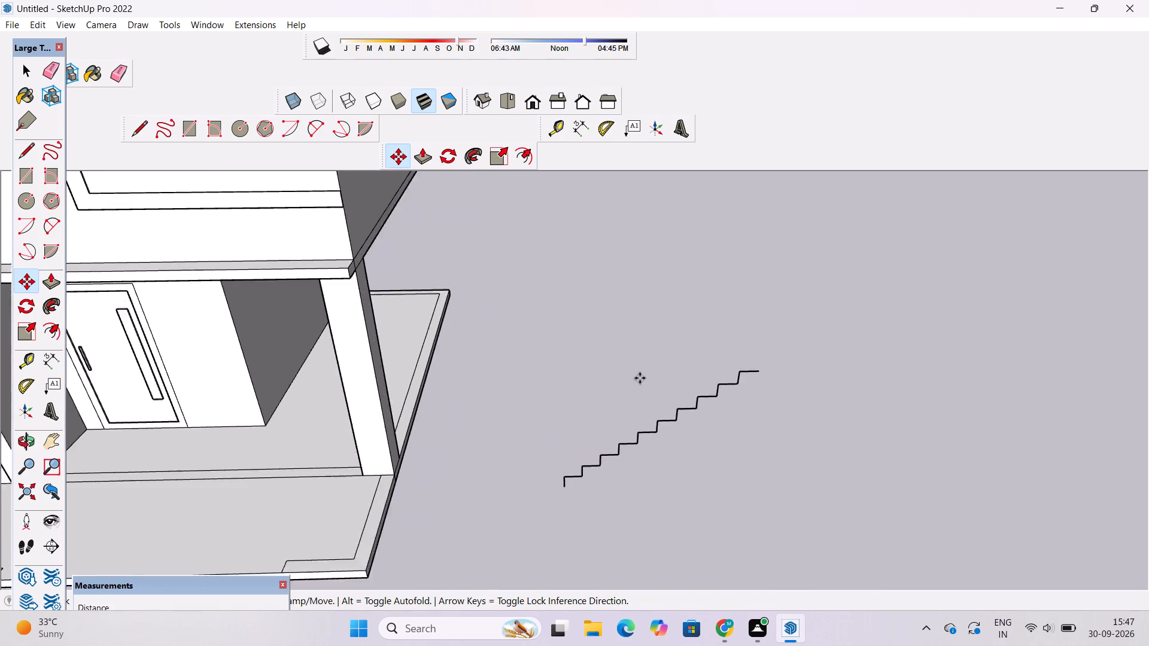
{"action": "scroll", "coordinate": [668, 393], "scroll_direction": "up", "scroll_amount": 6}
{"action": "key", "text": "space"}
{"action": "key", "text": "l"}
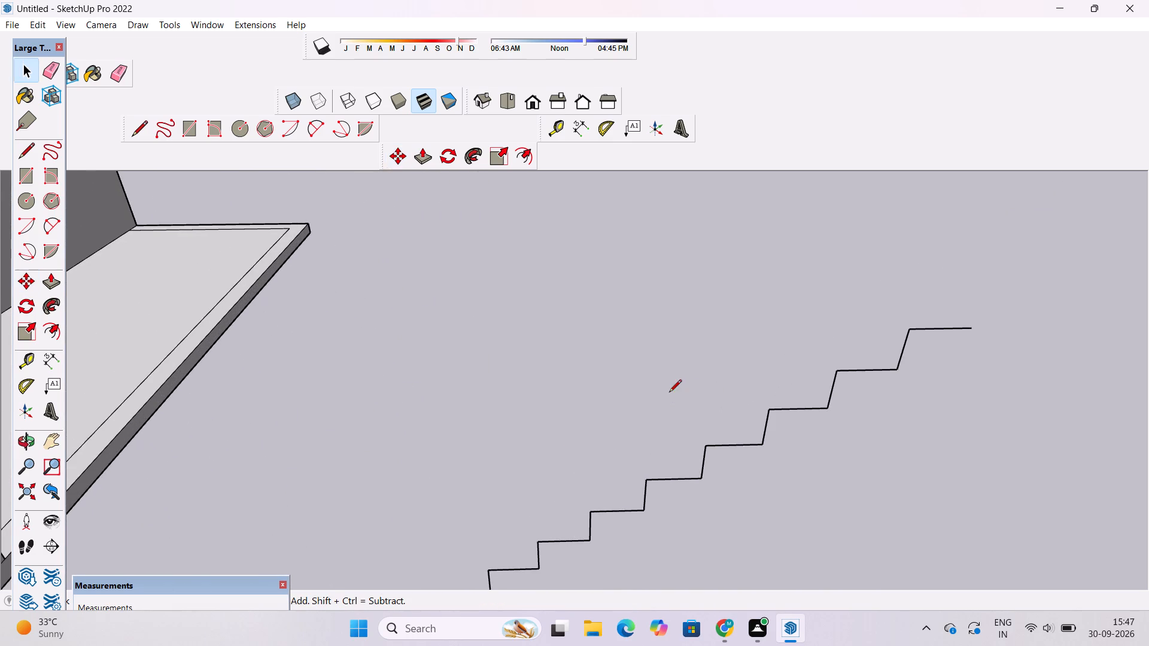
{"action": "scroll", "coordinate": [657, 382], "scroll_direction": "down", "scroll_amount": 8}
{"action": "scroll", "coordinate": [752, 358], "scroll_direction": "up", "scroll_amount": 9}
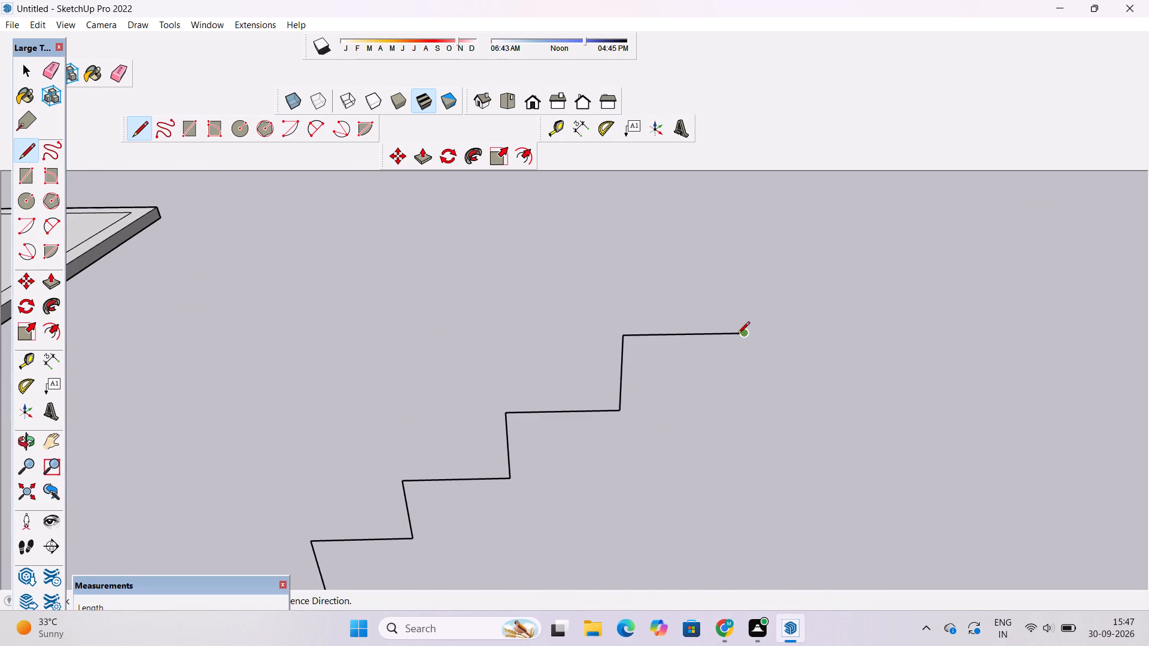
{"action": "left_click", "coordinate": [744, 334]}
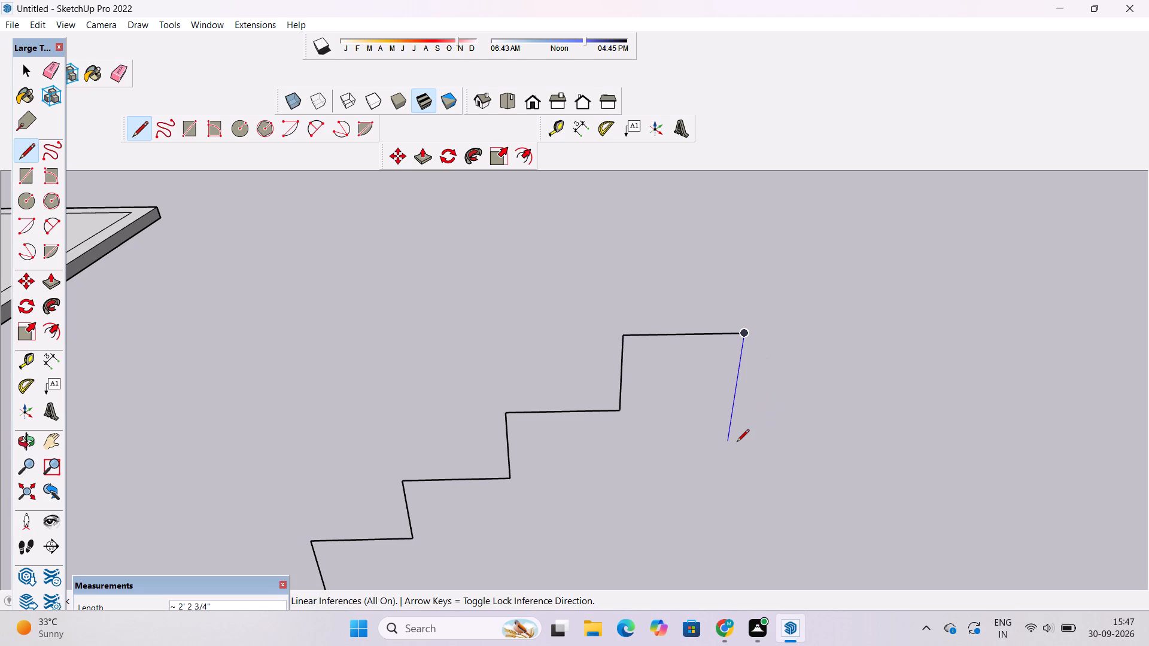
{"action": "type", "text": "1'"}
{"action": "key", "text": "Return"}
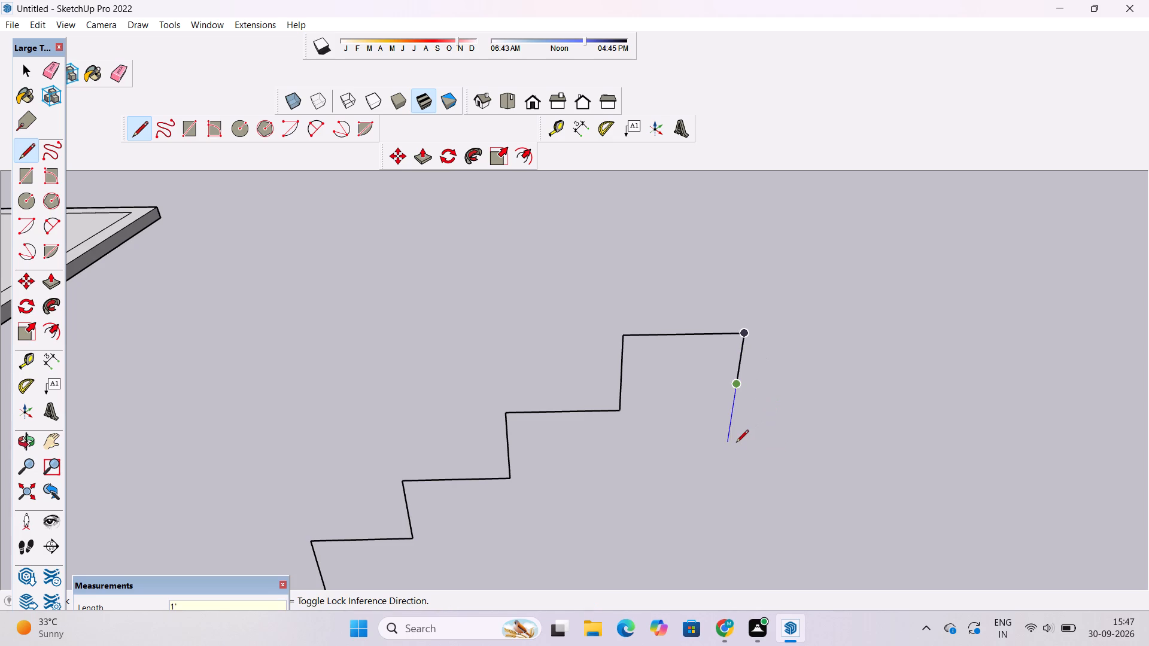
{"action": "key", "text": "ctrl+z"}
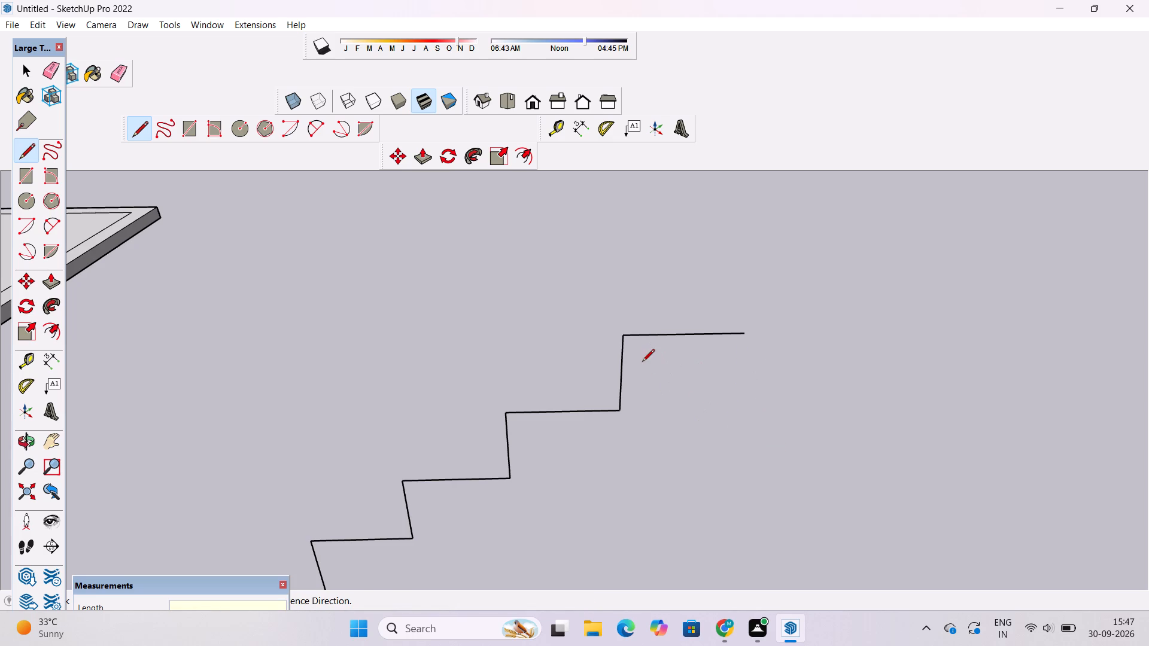
Draw a 2' line downward along the blue axis from the outer end of the topmost tread.
{"action": "left_click", "coordinate": [743, 331]}
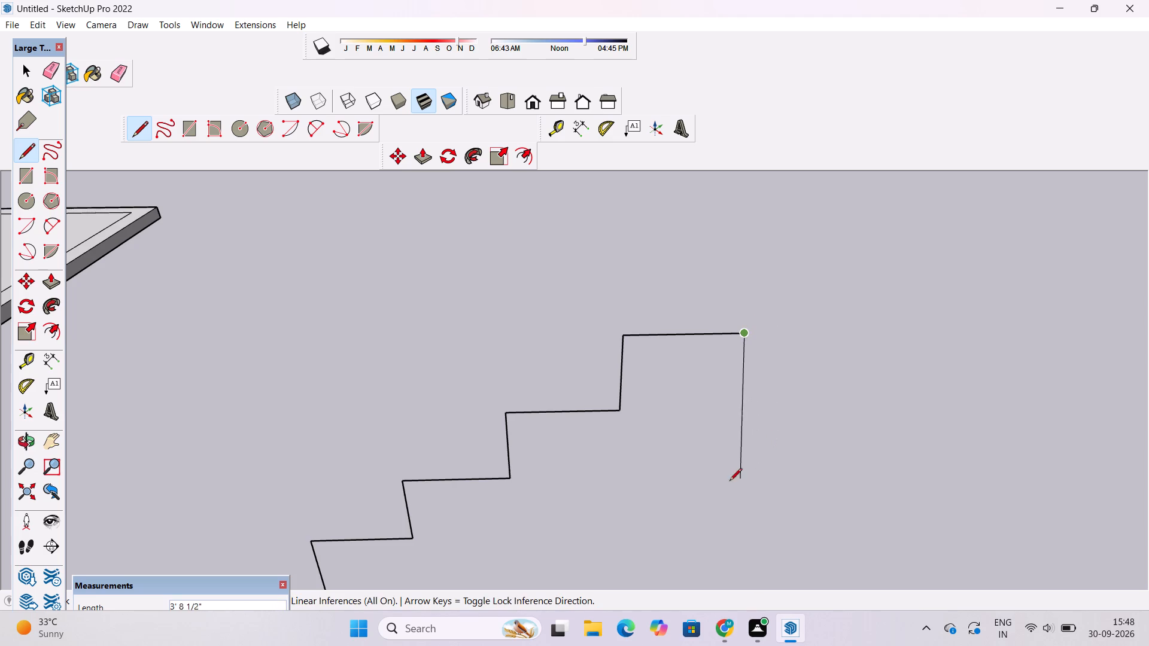
{"action": "scroll", "coordinate": [707, 487], "scroll_direction": "down", "scroll_amount": 6}
{"action": "scroll", "coordinate": [707, 487], "scroll_direction": "up", "scroll_amount": 4}
{"action": "scroll", "coordinate": [707, 487], "scroll_direction": "down", "scroll_amount": 12}
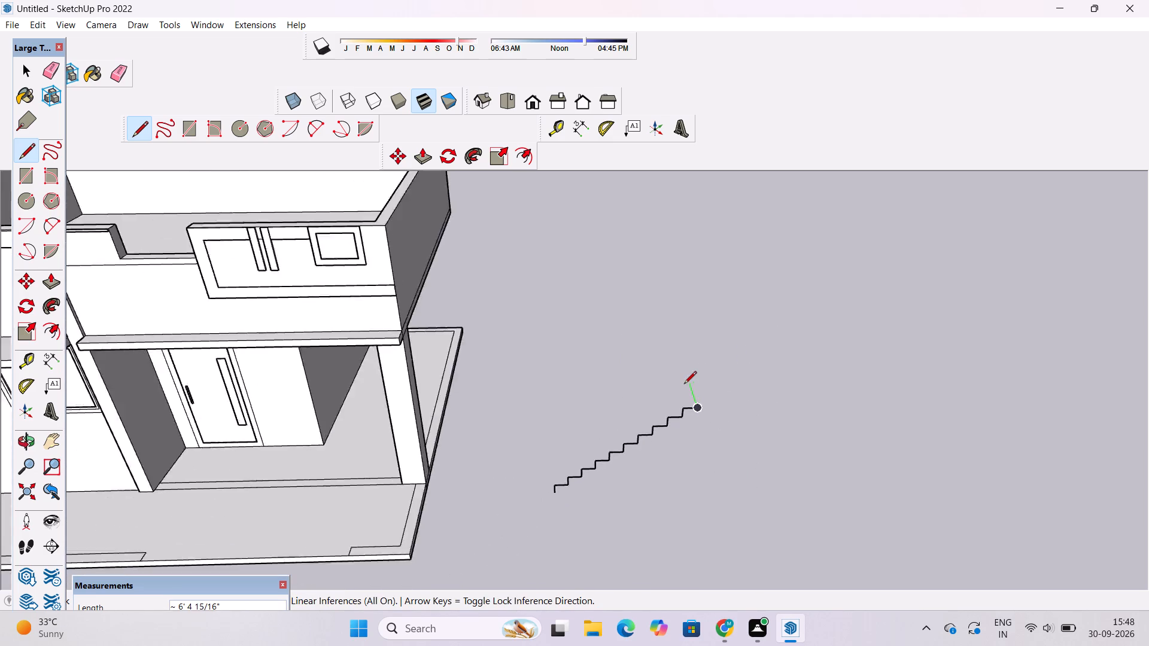
{"action": "scroll", "coordinate": [684, 385], "scroll_direction": "down", "scroll_amount": 2}
{"action": "scroll", "coordinate": [694, 433], "scroll_direction": "up", "scroll_amount": 15}
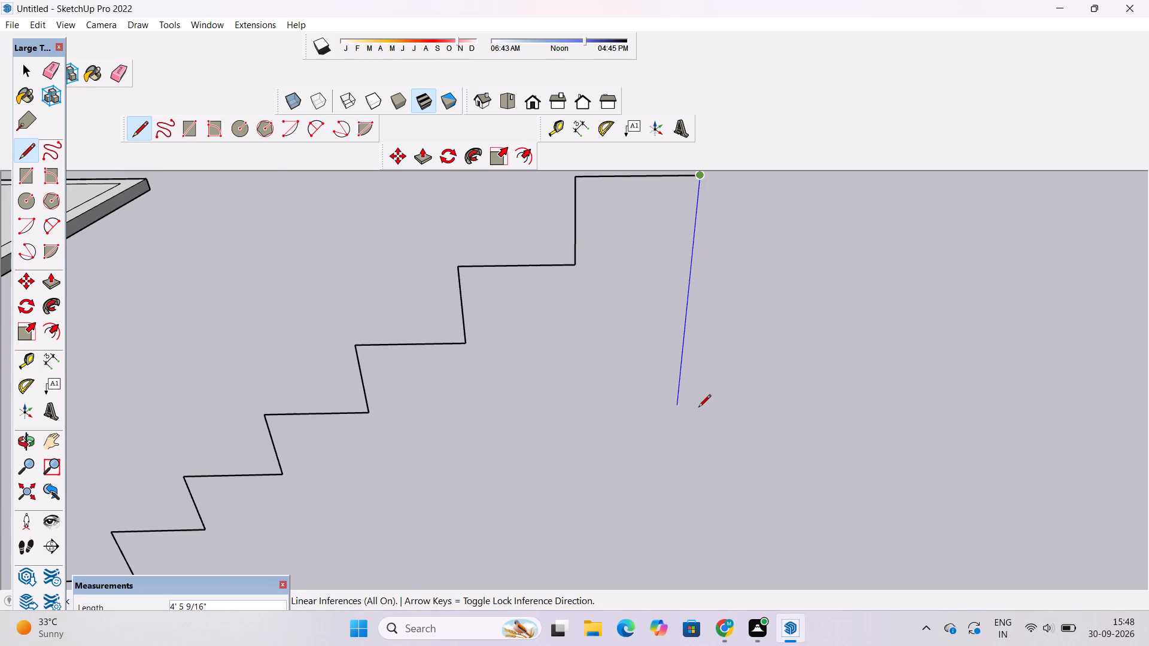
{"action": "type", "text": "2'"}
{"action": "key", "text": "Return"}
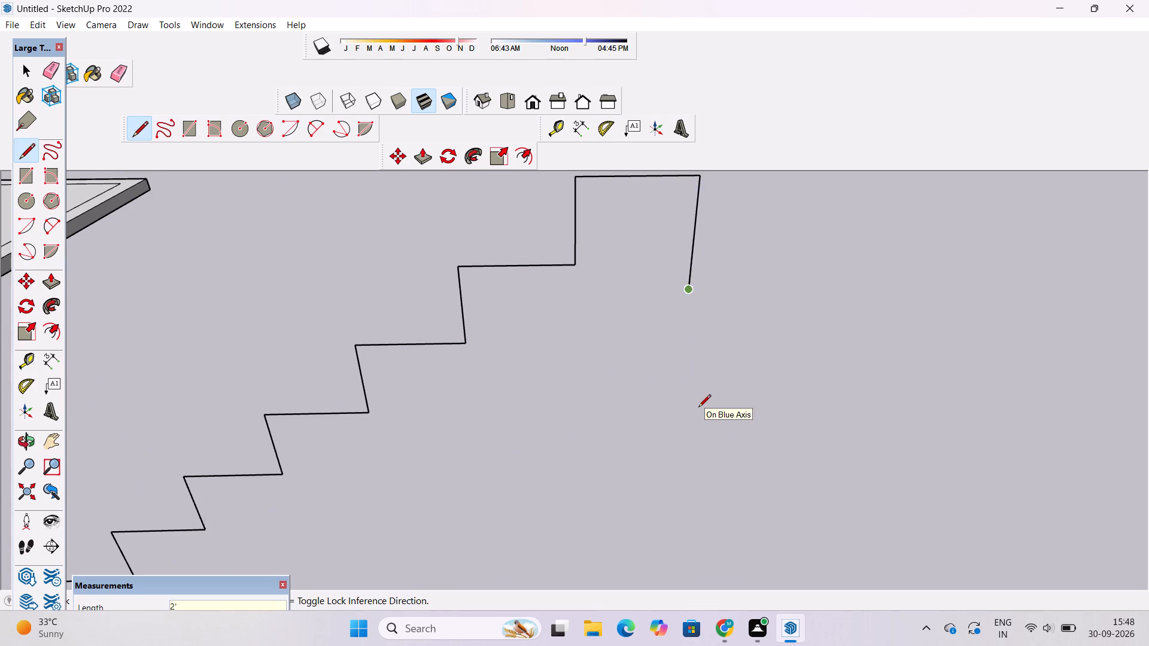
{"action": "scroll", "coordinate": [738, 419], "scroll_direction": "down", "scroll_amount": 7}
{"action": "scroll", "coordinate": [646, 442], "scroll_direction": "down", "scroll_amount": 6}
{"action": "scroll", "coordinate": [553, 513], "scroll_direction": "up", "scroll_amount": 2}
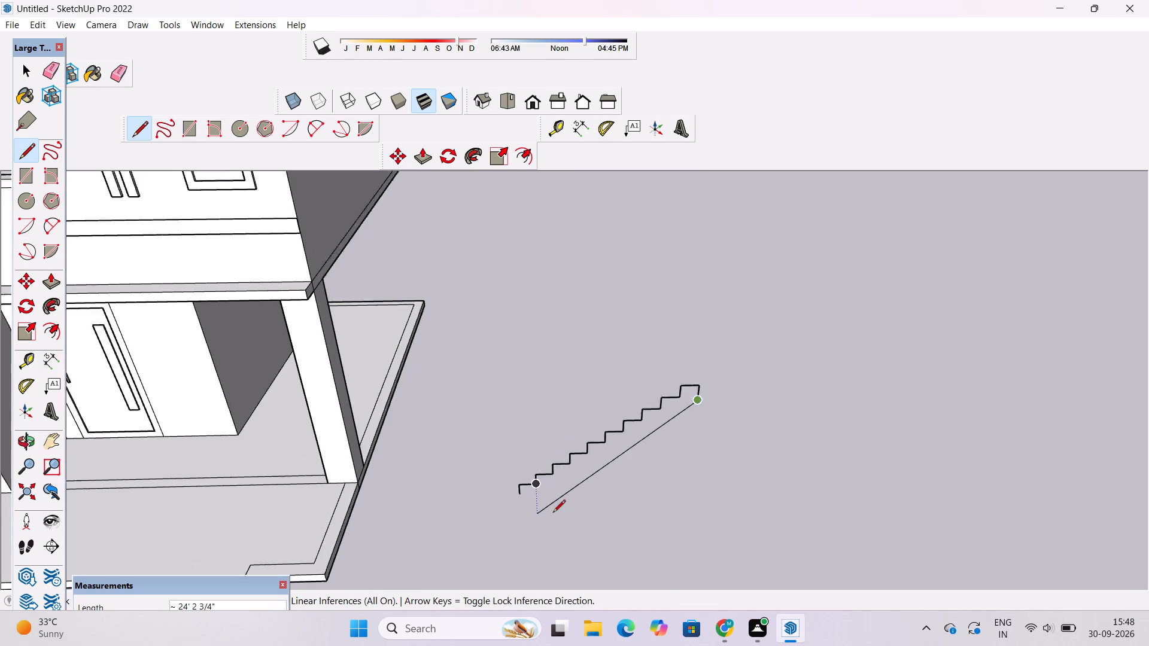
{"action": "scroll", "coordinate": [553, 513], "scroll_direction": "up", "scroll_amount": 4}
{"action": "scroll", "coordinate": [502, 491], "scroll_direction": "up", "scroll_amount": 3}
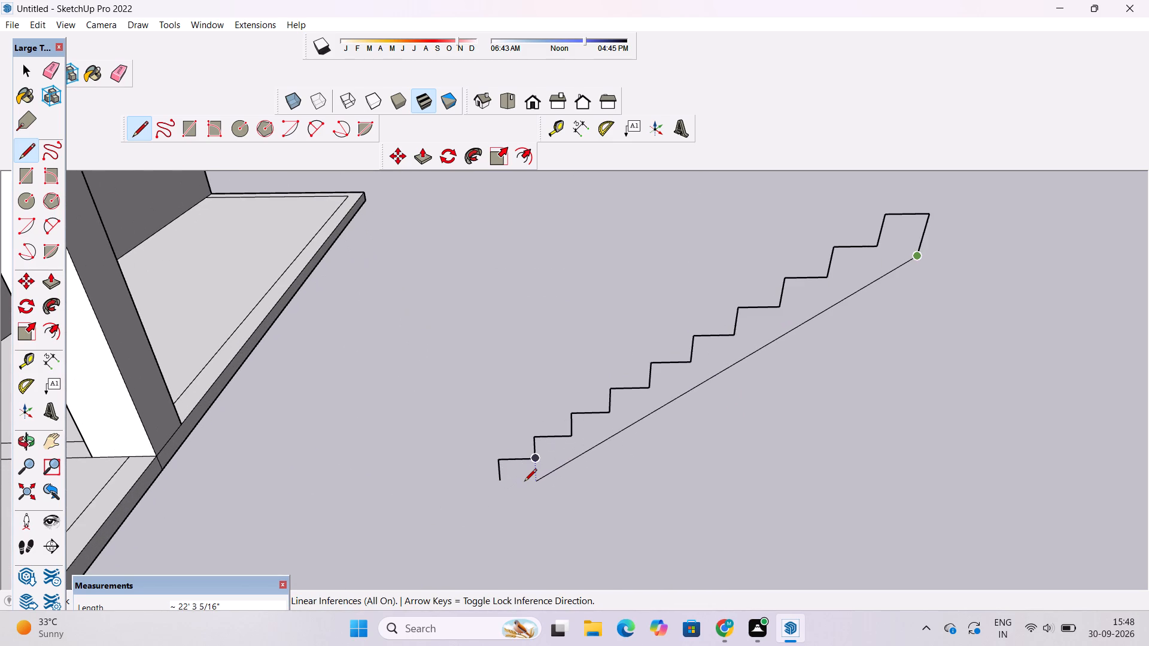
{"action": "scroll", "coordinate": [524, 482], "scroll_direction": "up", "scroll_amount": 4}
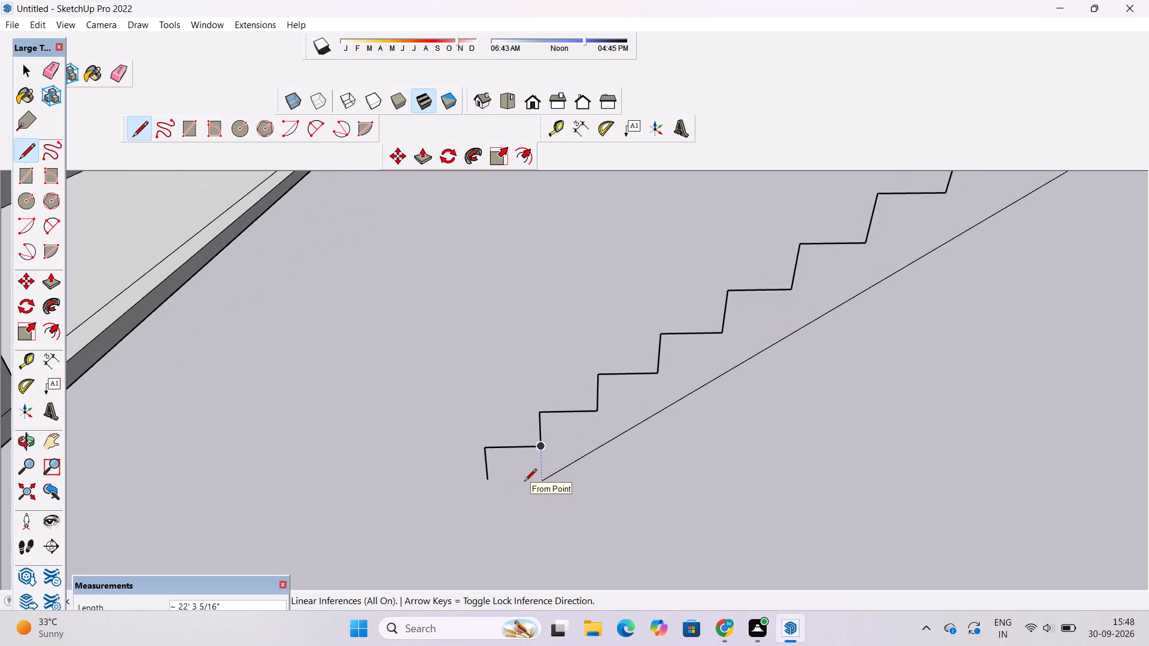
{"action": "key", "text": "space"}
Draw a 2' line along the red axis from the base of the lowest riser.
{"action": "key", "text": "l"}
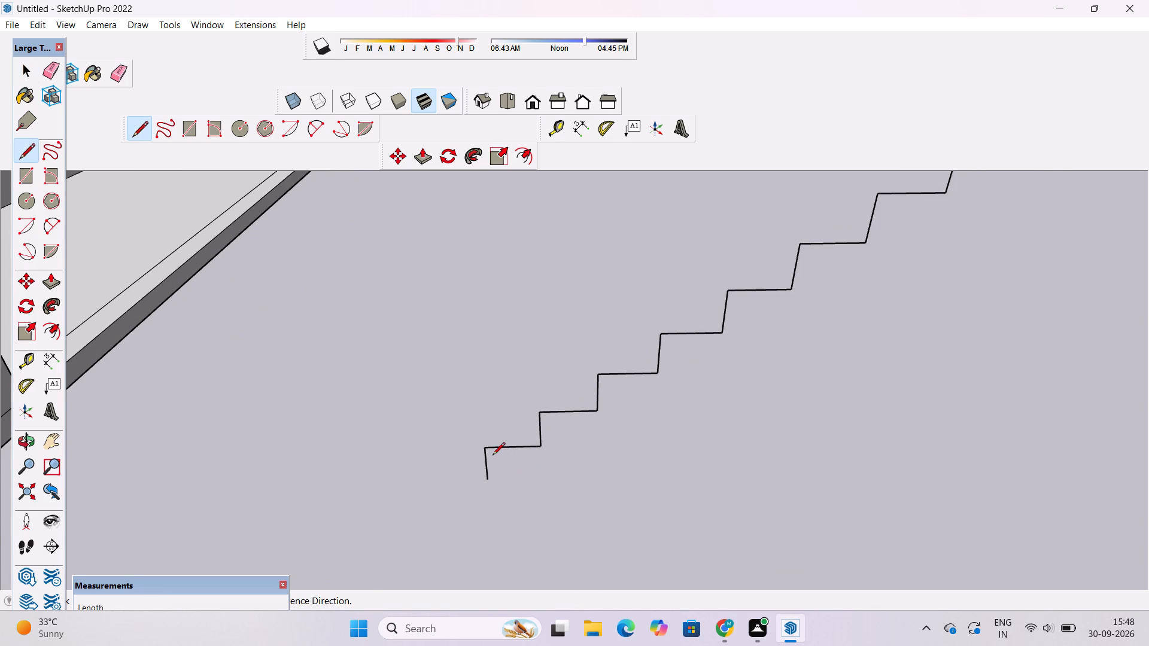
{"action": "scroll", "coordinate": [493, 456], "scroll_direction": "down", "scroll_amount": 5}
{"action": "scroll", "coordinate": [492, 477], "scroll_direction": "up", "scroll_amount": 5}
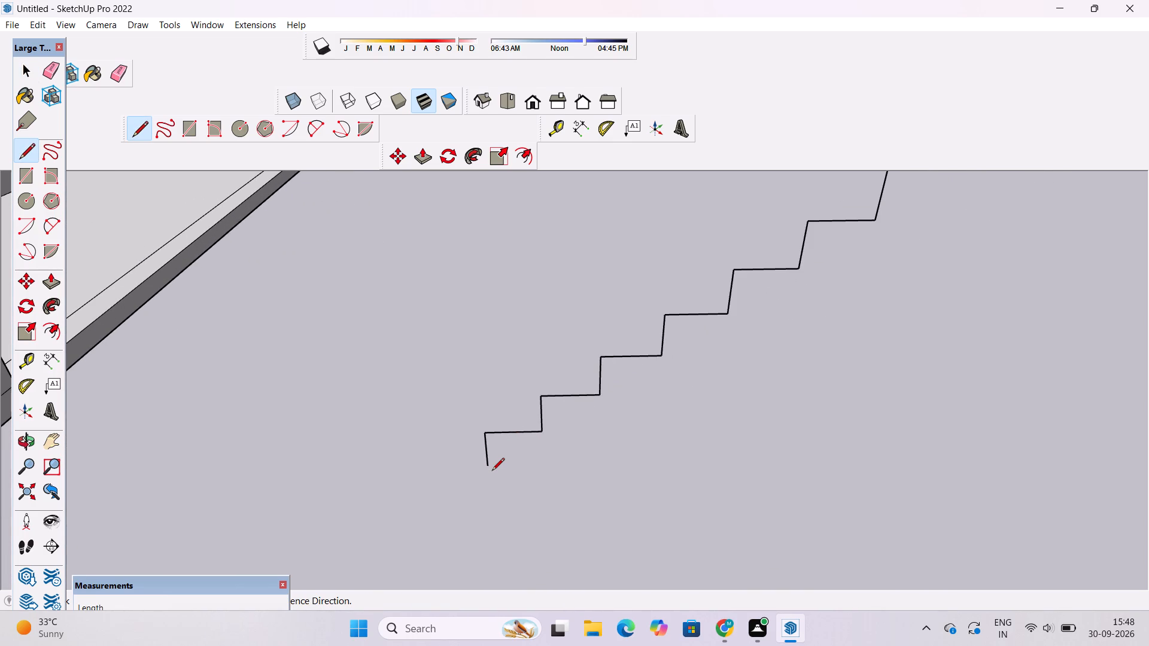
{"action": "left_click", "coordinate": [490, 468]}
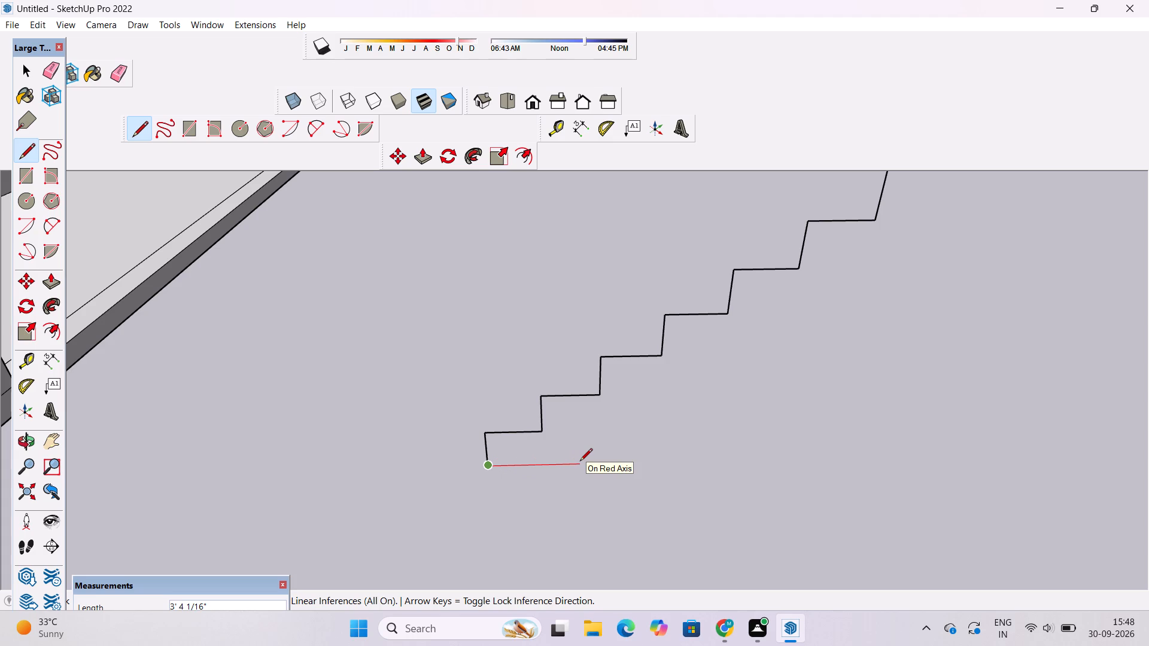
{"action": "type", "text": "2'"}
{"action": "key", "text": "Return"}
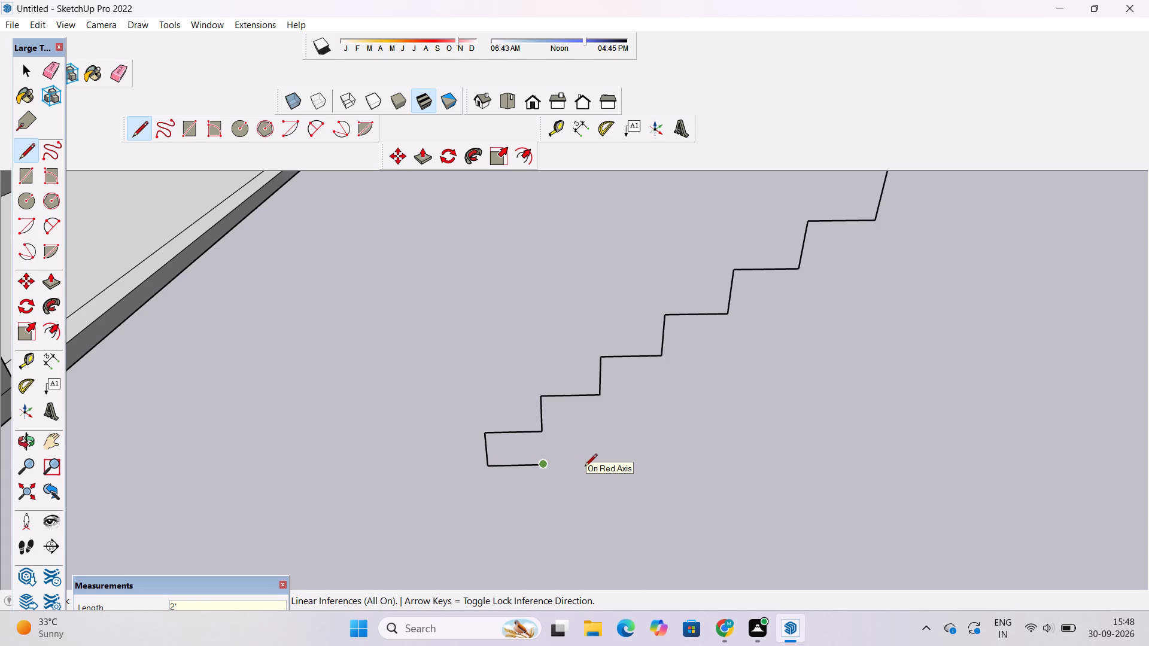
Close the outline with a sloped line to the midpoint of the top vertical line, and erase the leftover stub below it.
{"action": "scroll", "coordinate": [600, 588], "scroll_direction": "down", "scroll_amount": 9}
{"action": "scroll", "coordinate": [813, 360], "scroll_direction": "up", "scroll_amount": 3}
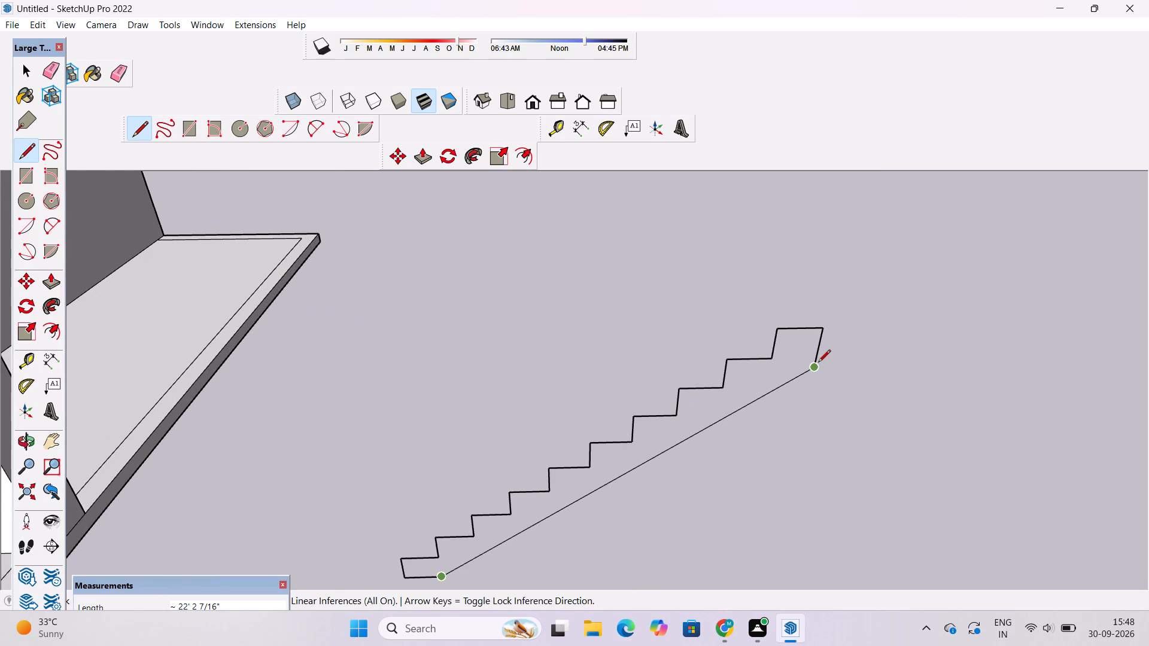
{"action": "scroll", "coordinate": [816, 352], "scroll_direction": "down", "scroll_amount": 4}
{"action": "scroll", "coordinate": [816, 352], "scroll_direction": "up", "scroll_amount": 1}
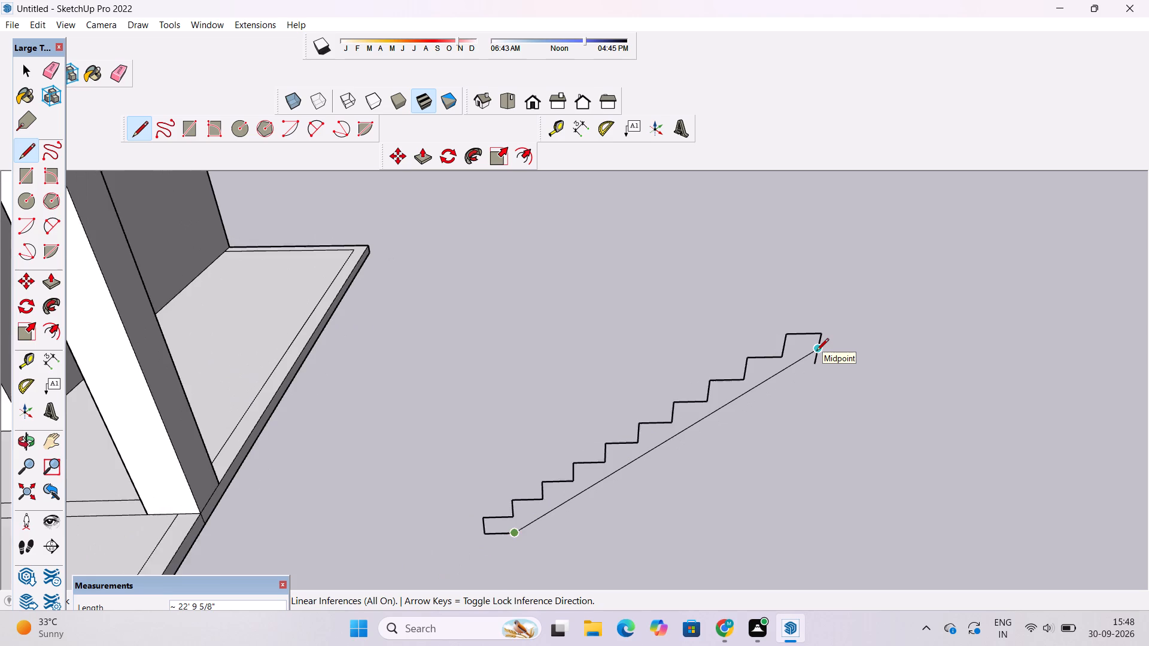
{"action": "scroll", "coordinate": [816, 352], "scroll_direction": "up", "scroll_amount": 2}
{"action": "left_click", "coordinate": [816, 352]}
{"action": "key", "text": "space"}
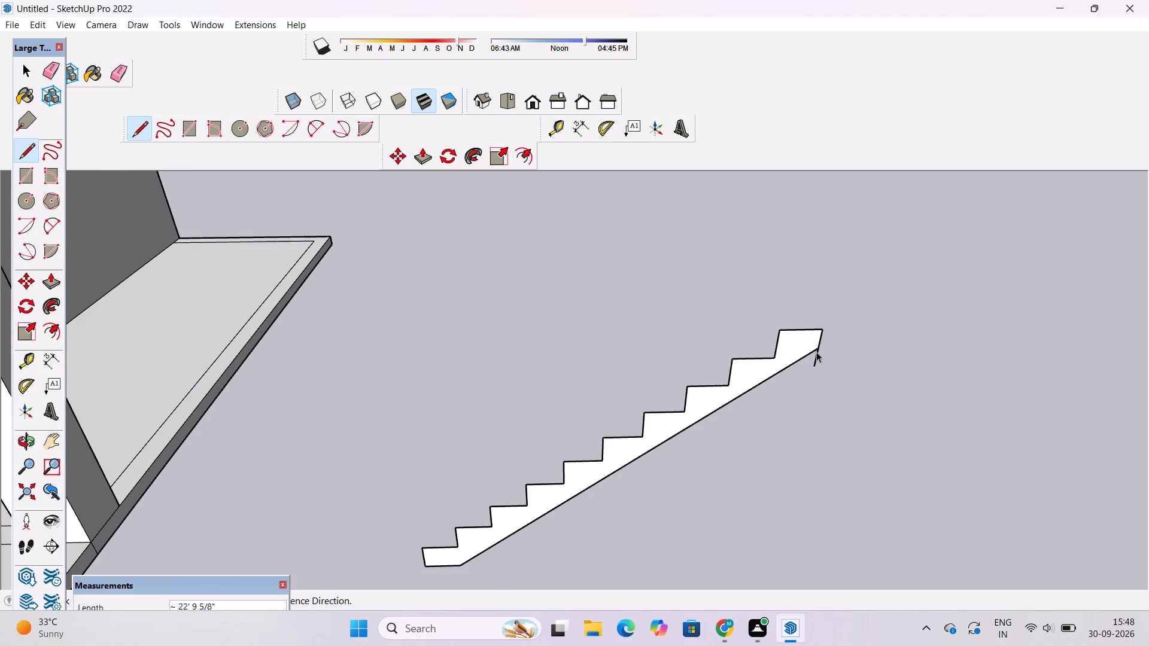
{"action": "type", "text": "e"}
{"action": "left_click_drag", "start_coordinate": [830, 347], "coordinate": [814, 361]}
Examine the closed staircase profile from several angles and check the length of its bottom edge.
{"action": "key", "text": "o"}
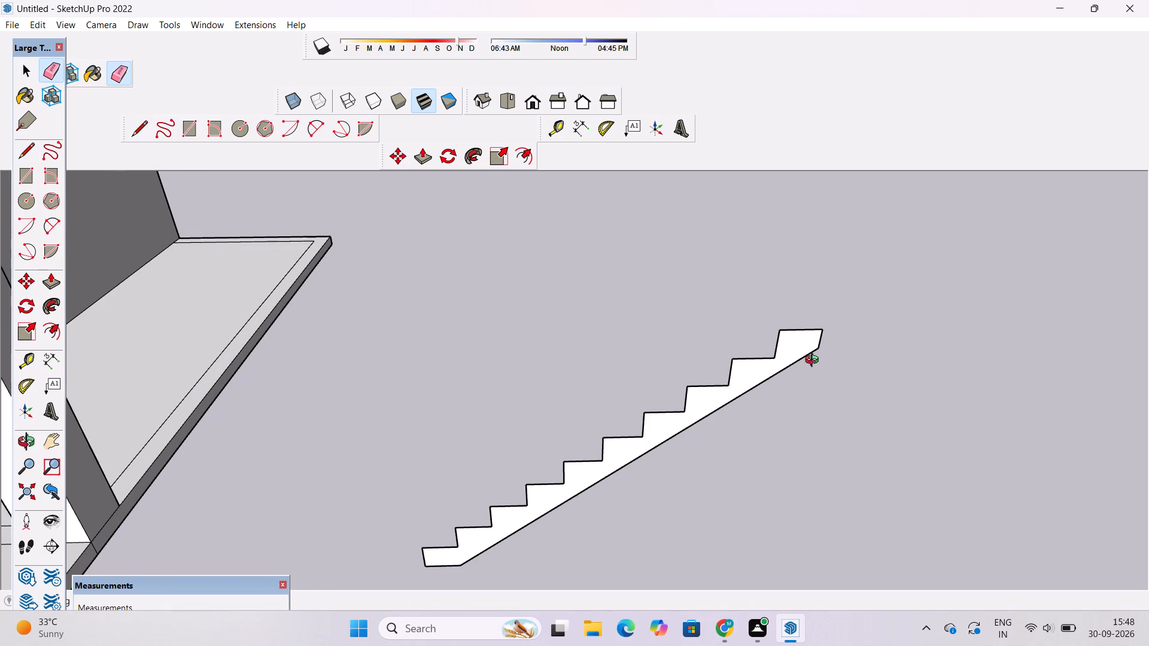
{"action": "scroll", "coordinate": [814, 361], "scroll_direction": "down", "scroll_amount": 5}
{"action": "left_click_drag", "start_coordinate": [817, 388], "coordinate": [819, 330]}
{"action": "scroll", "coordinate": [819, 334], "scroll_direction": "down", "scroll_amount": 2}
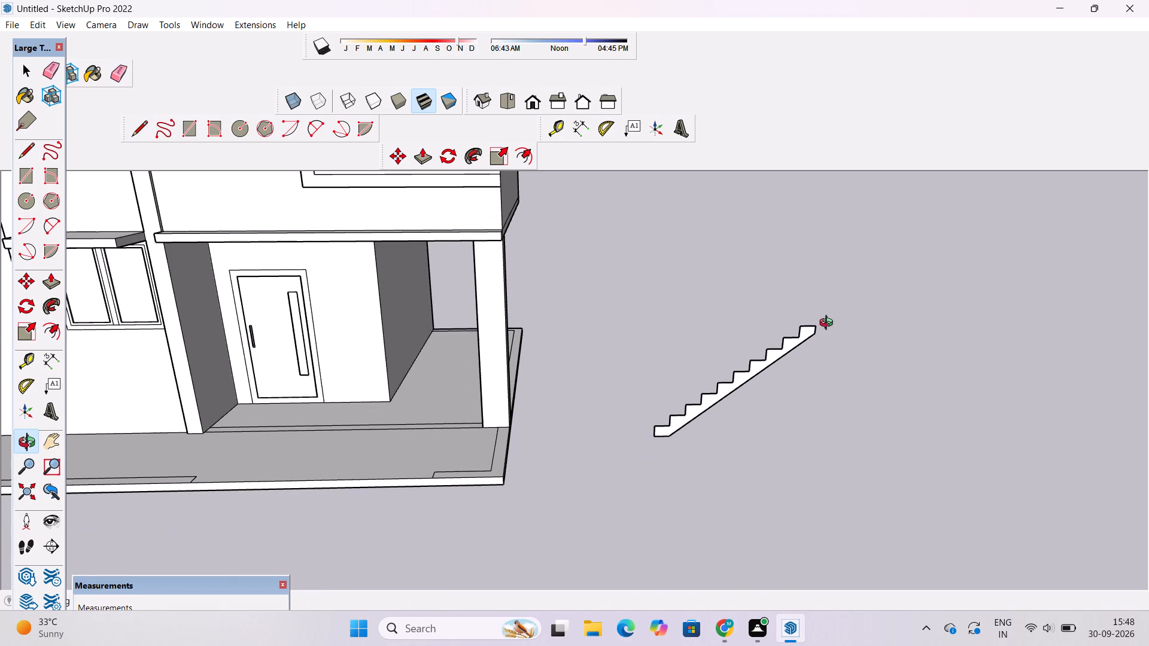
{"action": "scroll", "coordinate": [727, 374], "scroll_direction": "up", "scroll_amount": 4}
{"action": "left_click_drag", "start_coordinate": [1066, 348], "coordinate": [867, 388]}
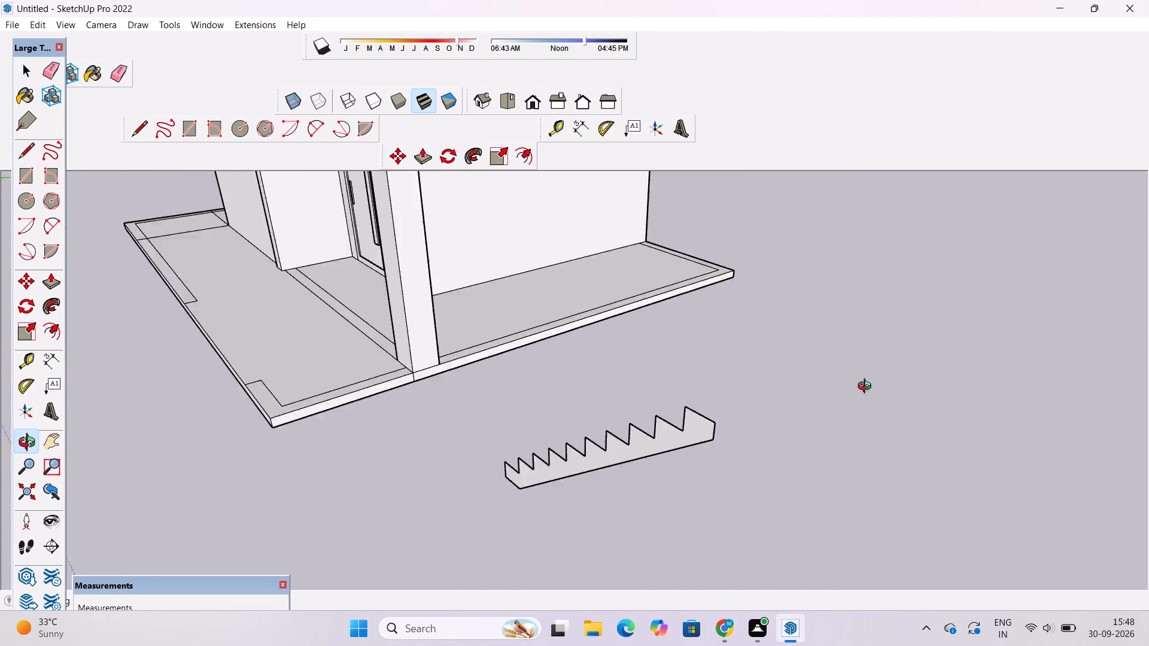
{"action": "left_click_drag", "start_coordinate": [867, 388], "coordinate": [1065, 336]}
{"action": "scroll", "coordinate": [677, 423], "scroll_direction": "up", "scroll_amount": 3}
{"action": "left_click_drag", "start_coordinate": [647, 446], "coordinate": [557, 420]}
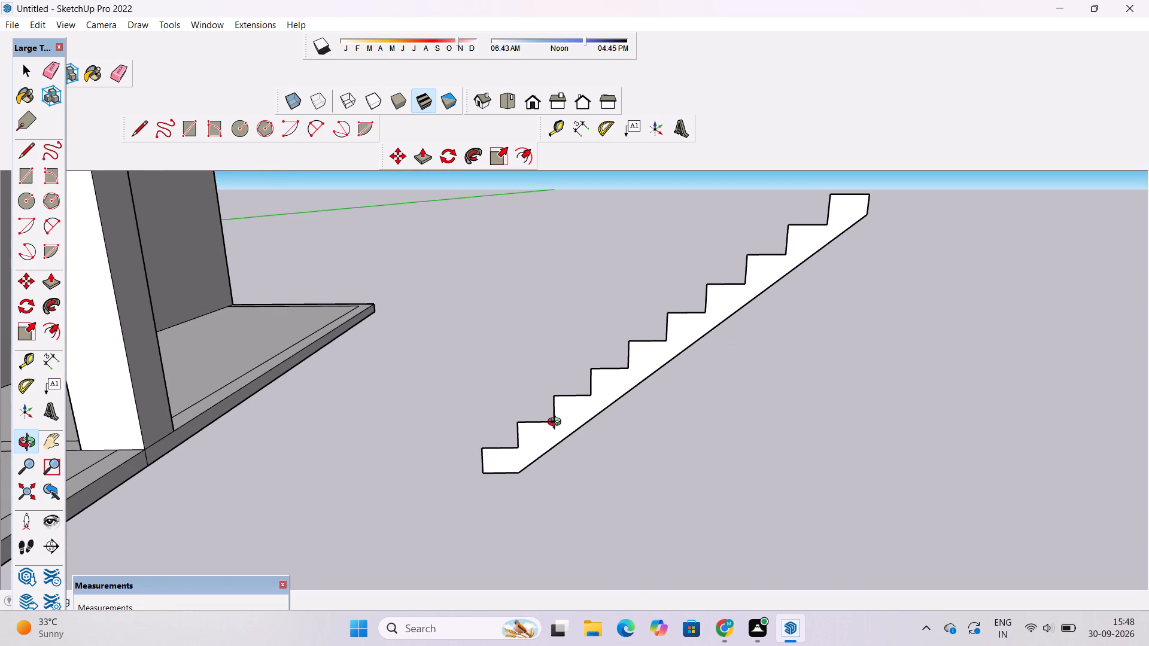
{"action": "scroll", "coordinate": [557, 423], "scroll_direction": "down", "scroll_amount": 4}
{"action": "left_click_drag", "start_coordinate": [558, 426], "coordinate": [558, 449], "text": "shift"}
{"action": "scroll", "coordinate": [554, 456], "scroll_direction": "up", "scroll_amount": 11}
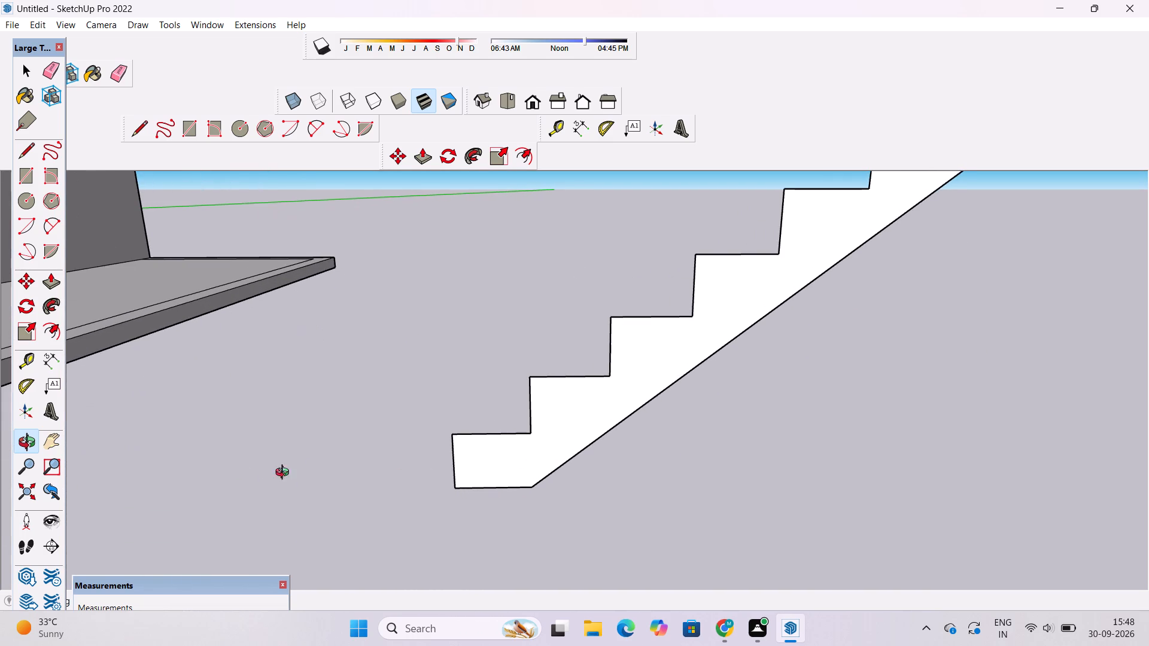
{"action": "left_click", "coordinate": [51, 364]}
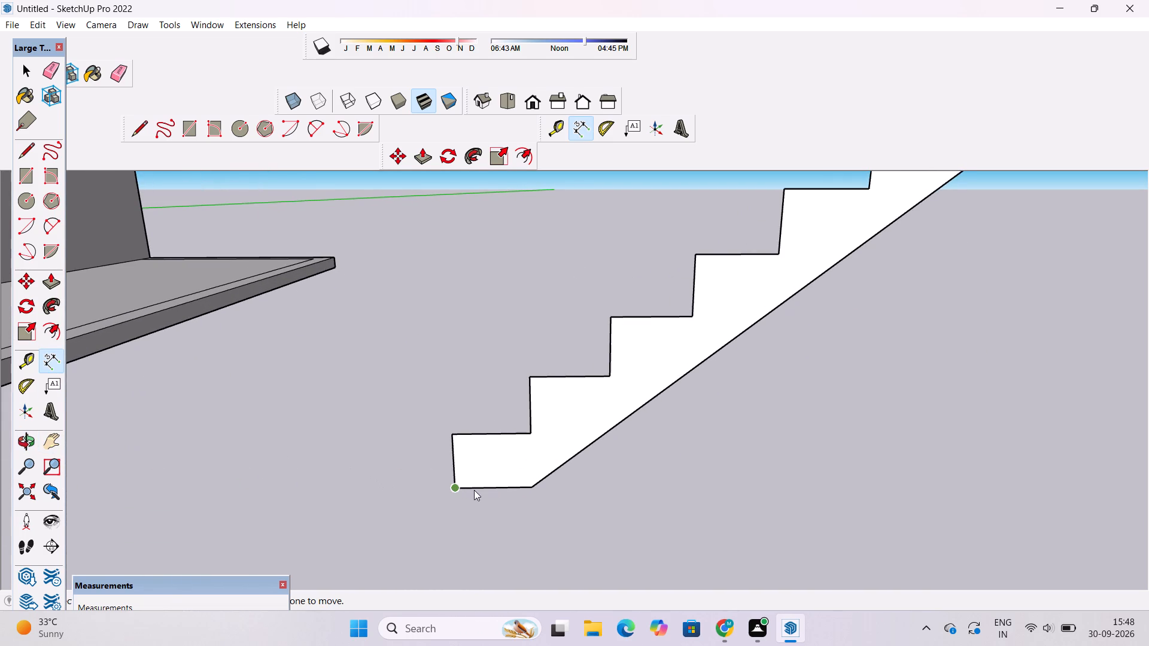
{"action": "left_click", "coordinate": [453, 488]}
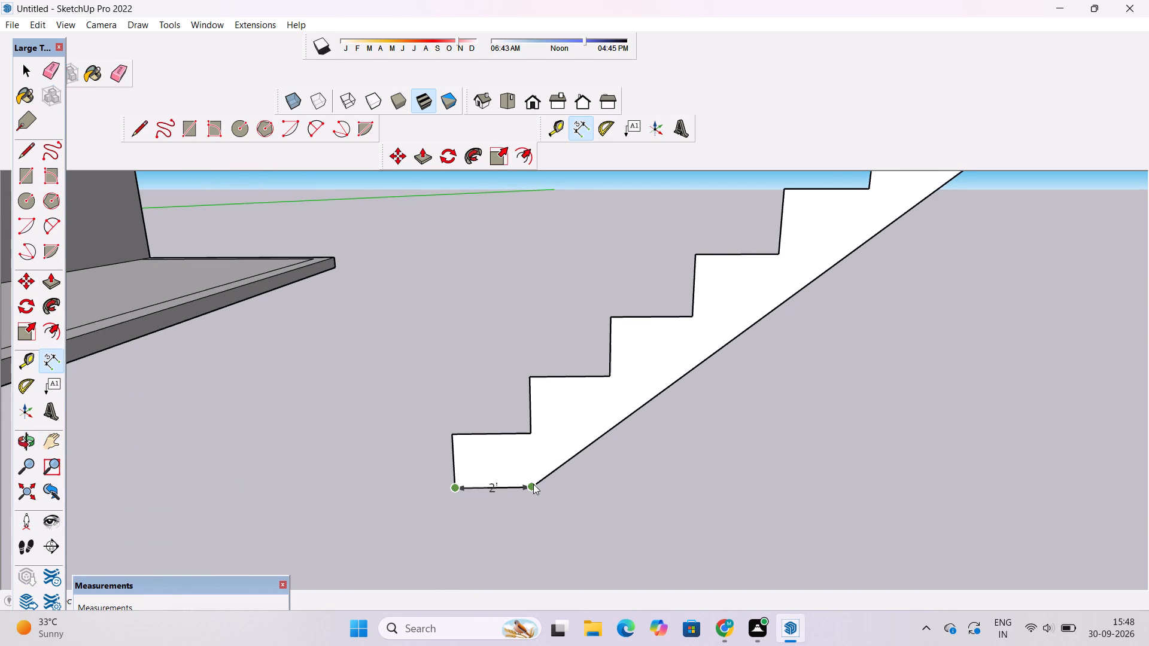
{"action": "key", "text": "space"}
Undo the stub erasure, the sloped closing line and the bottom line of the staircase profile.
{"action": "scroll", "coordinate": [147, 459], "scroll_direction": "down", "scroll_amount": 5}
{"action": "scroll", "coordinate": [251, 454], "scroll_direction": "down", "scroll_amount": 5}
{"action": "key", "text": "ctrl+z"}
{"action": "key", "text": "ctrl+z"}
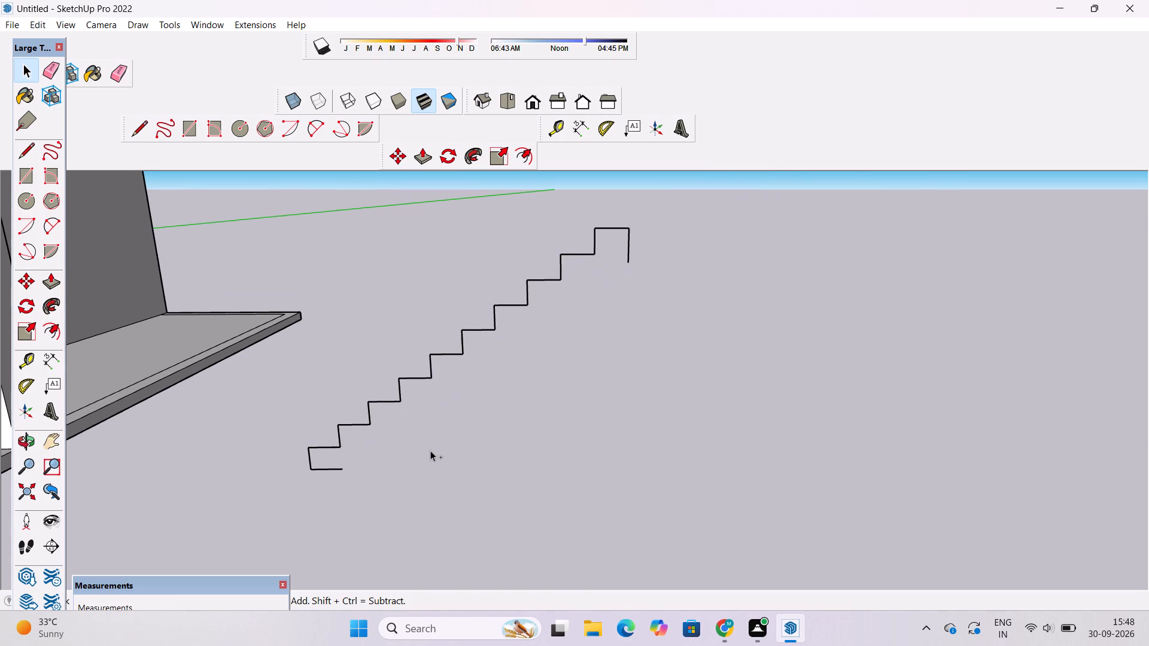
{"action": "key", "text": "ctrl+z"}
Draw a 1.5' line along the red axis from the base of the lowest riser.
{"action": "scroll", "coordinate": [288, 474], "scroll_direction": "up", "scroll_amount": 7}
{"action": "key", "text": "l"}
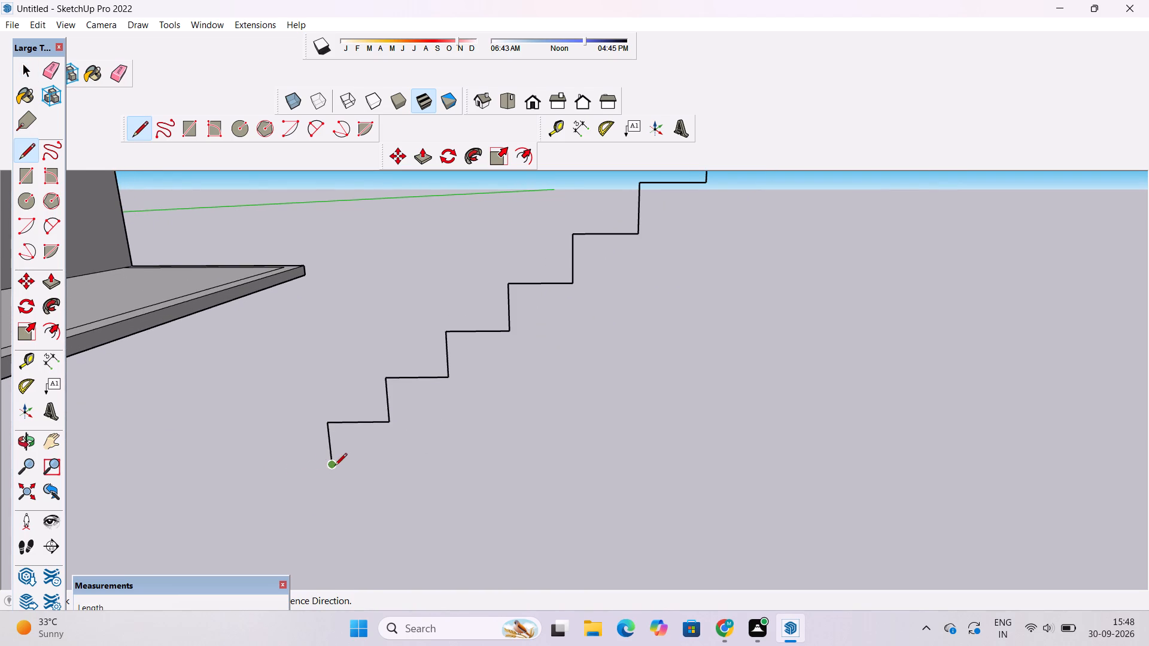
{"action": "left_click", "coordinate": [328, 466]}
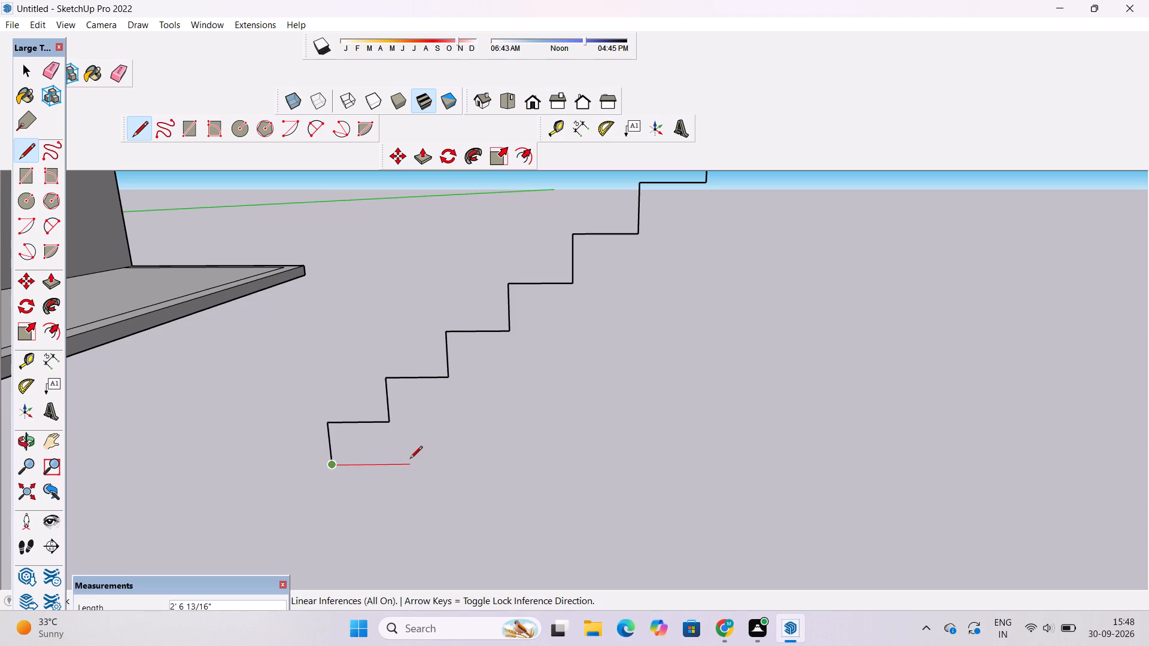
{"action": "type", "text": "1.5"}
{"action": "key", "text": "apostrophe"}
{"action": "key", "text": "Return"}
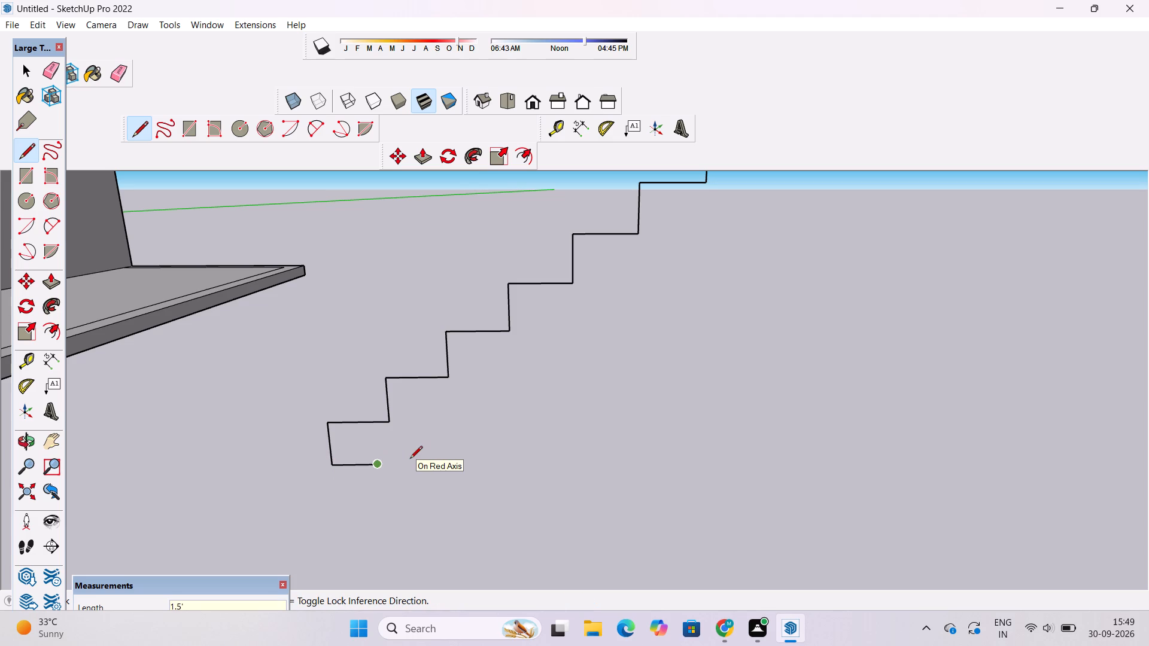
Close the outline with a sloped line to the midpoint of the top vertical line, and erase the leftover stub below it.
{"action": "scroll", "coordinate": [410, 459], "scroll_direction": "down", "scroll_amount": 10}
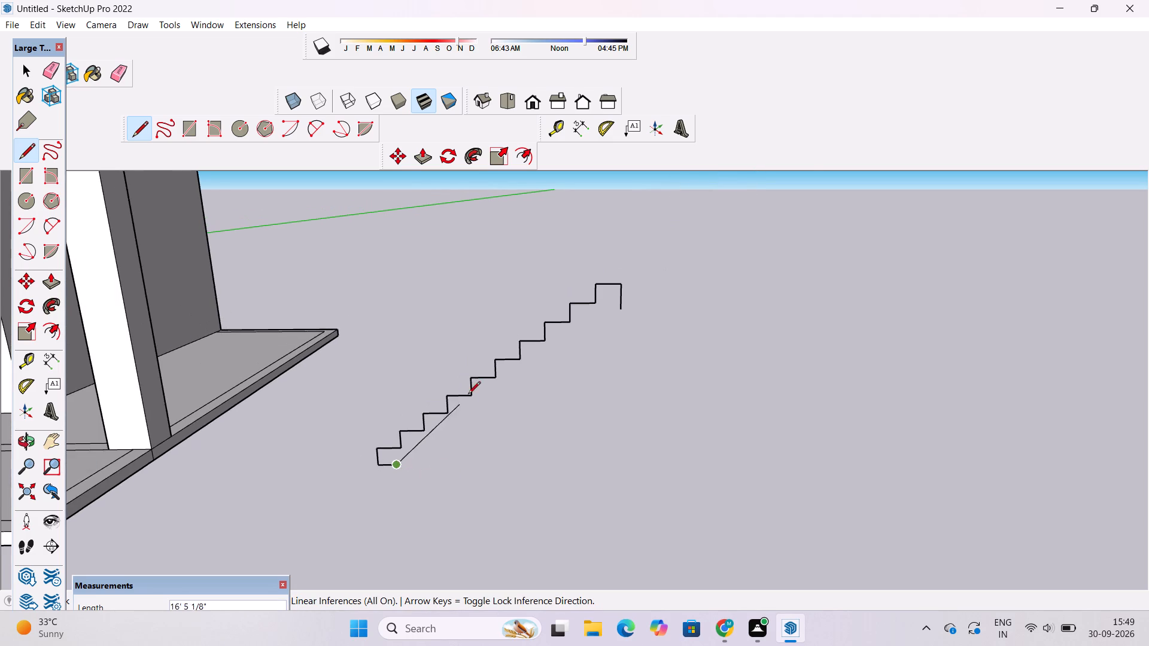
{"action": "scroll", "coordinate": [527, 370], "scroll_direction": "up", "scroll_amount": 6}
{"action": "scroll", "coordinate": [538, 345], "scroll_direction": "down", "scroll_amount": 8}
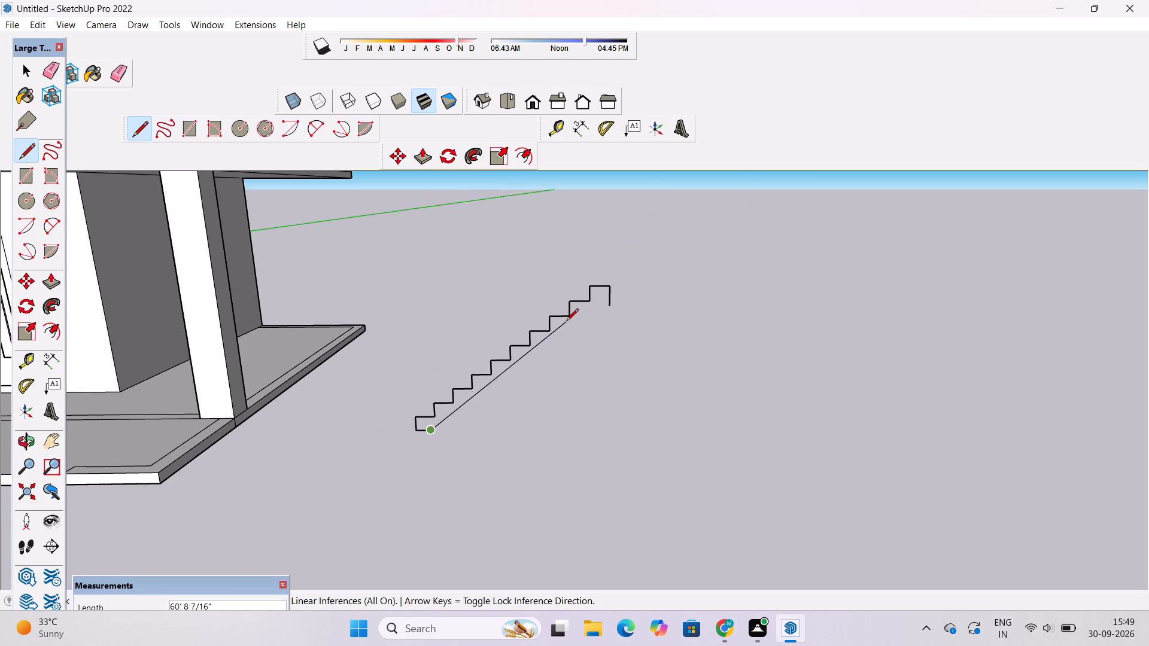
{"action": "scroll", "coordinate": [606, 317], "scroll_direction": "up", "scroll_amount": 7}
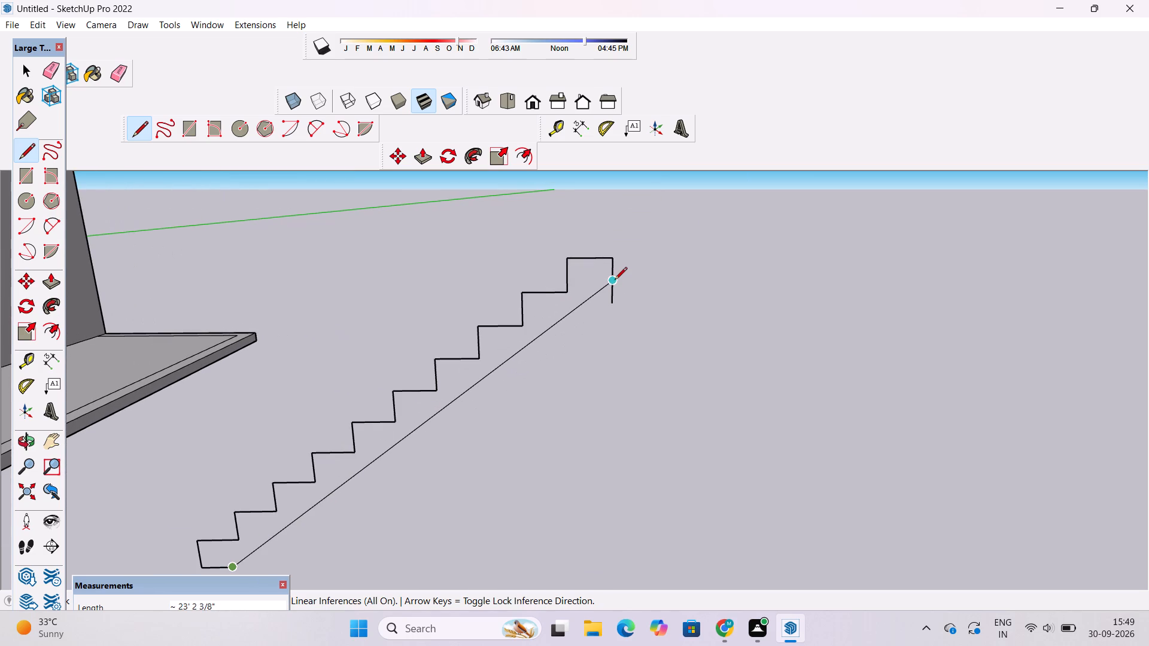
{"action": "left_click", "coordinate": [615, 281]}
{"action": "key", "text": "e"}
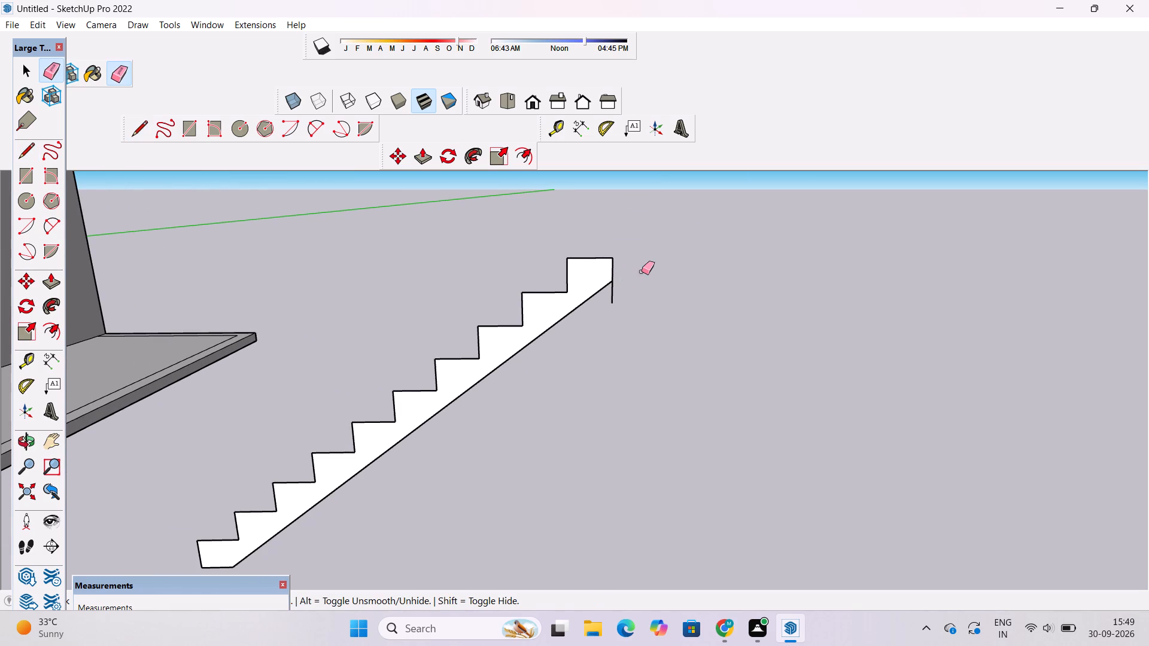
{"action": "left_click_drag", "start_coordinate": [628, 280], "coordinate": [607, 298]}
Extrude the closed staircase profile with Push/Pull to a flight width of 8'.
{"action": "key", "text": "o"}
{"action": "scroll", "coordinate": [610, 302], "scroll_direction": "down", "scroll_amount": 5}
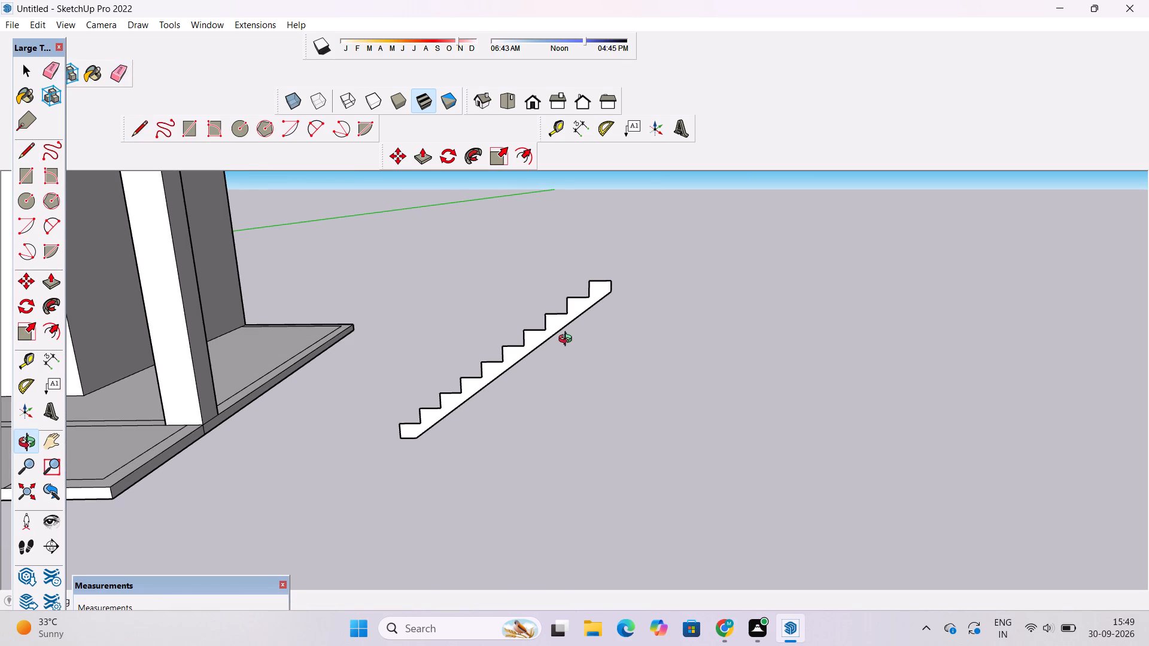
{"action": "scroll", "coordinate": [568, 340], "scroll_direction": "down", "scroll_amount": 3}
{"action": "left_click_drag", "start_coordinate": [569, 340], "coordinate": [566, 380], "text": "shift"}
{"action": "scroll", "coordinate": [561, 379], "scroll_direction": "up", "scroll_amount": 2}
{"action": "left_click_drag", "start_coordinate": [561, 376], "coordinate": [519, 395], "text": "shift"}
{"action": "left_click", "coordinate": [521, 393]}
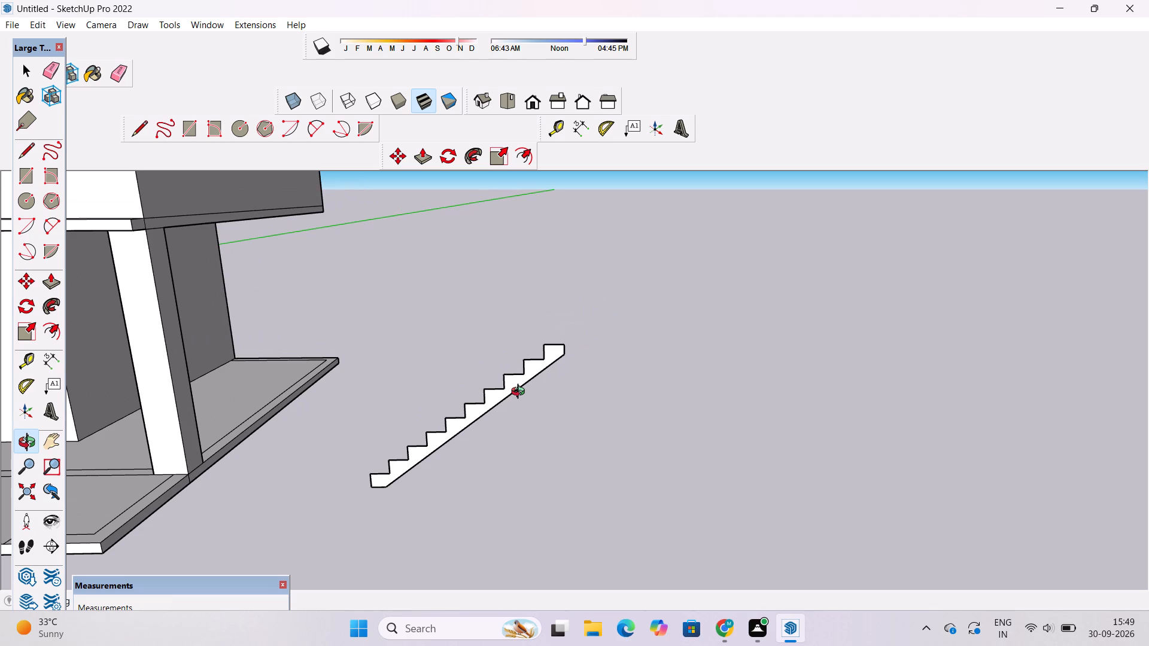
{"action": "left_click_drag", "start_coordinate": [513, 397], "coordinate": [464, 431], "text": "shift"}
{"action": "scroll", "coordinate": [464, 431], "scroll_direction": "up", "scroll_amount": 2}
{"action": "key", "text": "p"}
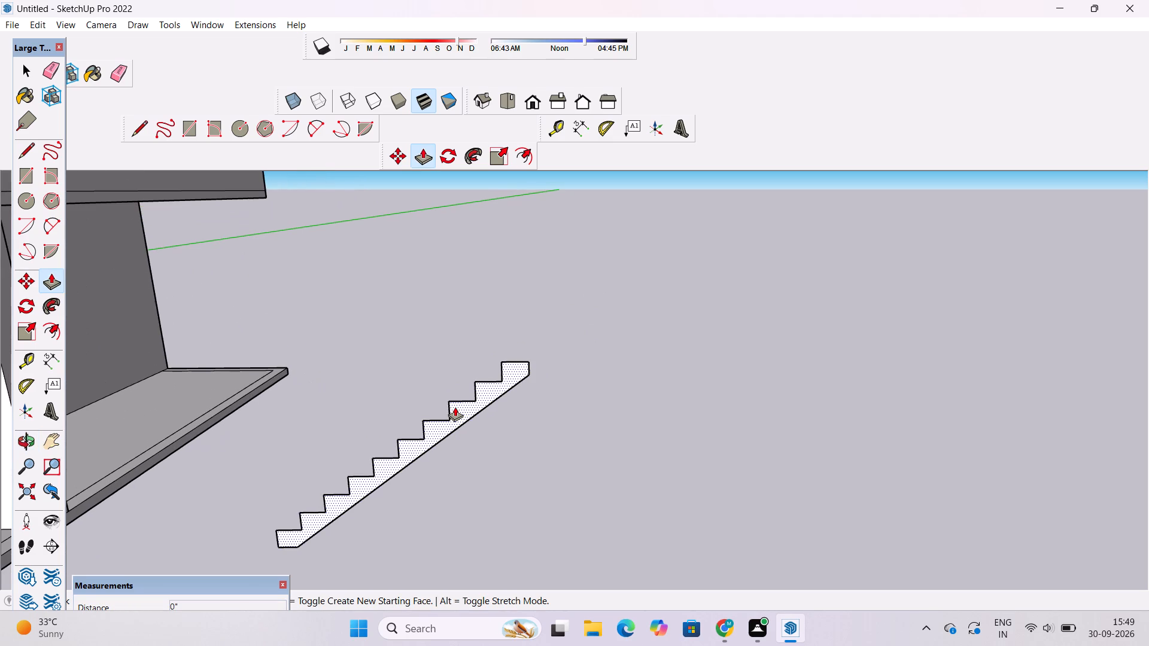
{"action": "left_click", "coordinate": [449, 418]}
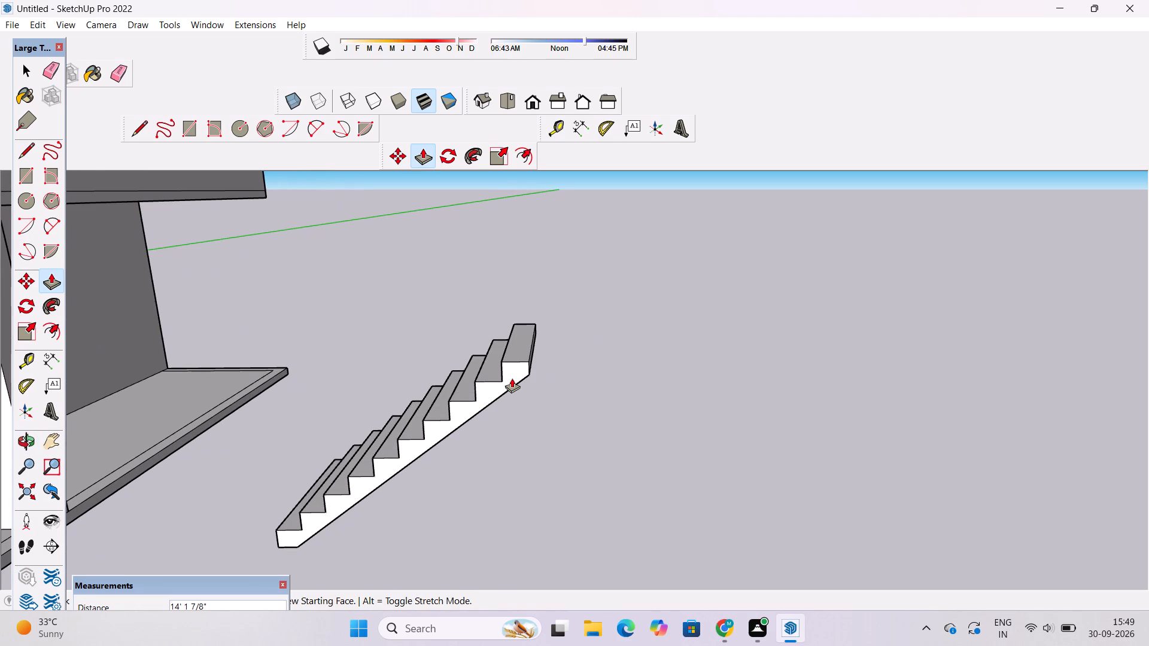
{"action": "key", "text": "o"}
{"action": "scroll", "coordinate": [512, 378], "scroll_direction": "down", "scroll_amount": 4}
{"action": "left_click_drag", "start_coordinate": [339, 437], "coordinate": [651, 361]}
{"action": "scroll", "coordinate": [577, 400], "scroll_direction": "down", "scroll_amount": 5}
{"action": "left_click_drag", "start_coordinate": [572, 419], "coordinate": [556, 532]}
{"action": "scroll", "coordinate": [607, 364], "scroll_direction": "up", "scroll_amount": 4}
{"action": "left_click_drag", "start_coordinate": [593, 369], "coordinate": [569, 411], "text": "shift"}
{"action": "left_click_drag", "start_coordinate": [554, 415], "coordinate": [519, 470]}
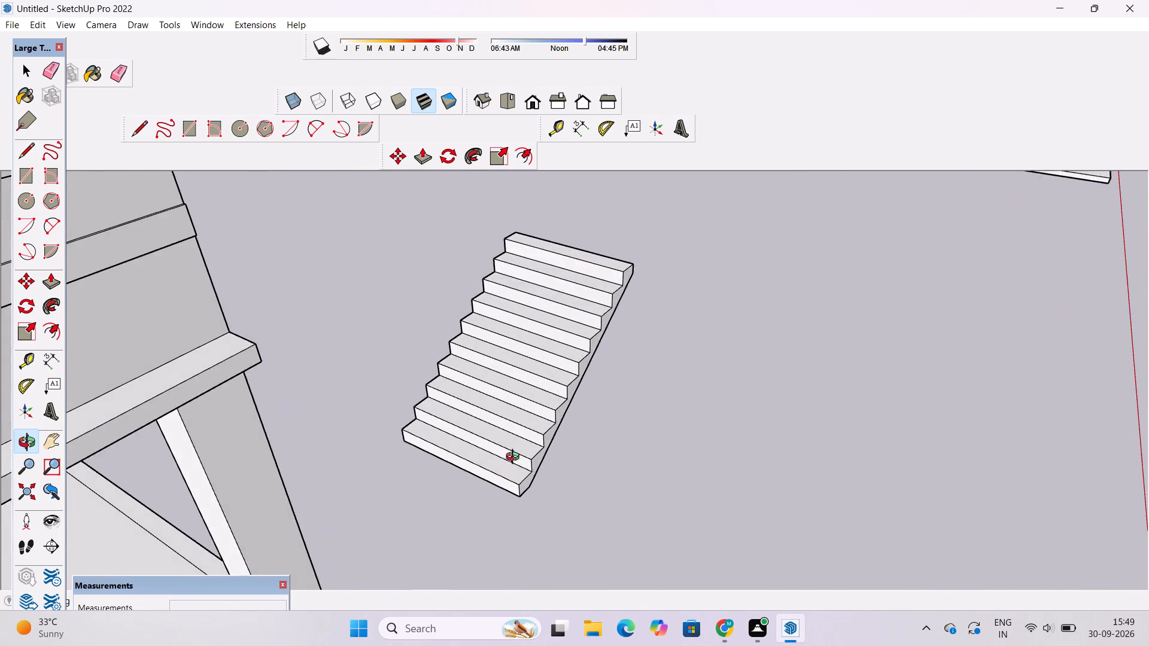
{"action": "scroll", "coordinate": [515, 453], "scroll_direction": "down", "scroll_amount": 2}
{"action": "left_click_drag", "start_coordinate": [525, 383], "coordinate": [452, 422], "text": "shift"}
{"action": "left_click_drag", "start_coordinate": [452, 447], "coordinate": [500, 513]}
{"action": "scroll", "coordinate": [488, 427], "scroll_direction": "up", "scroll_amount": 2}
{"action": "left_click_drag", "start_coordinate": [484, 429], "coordinate": [469, 456], "text": "shift"}
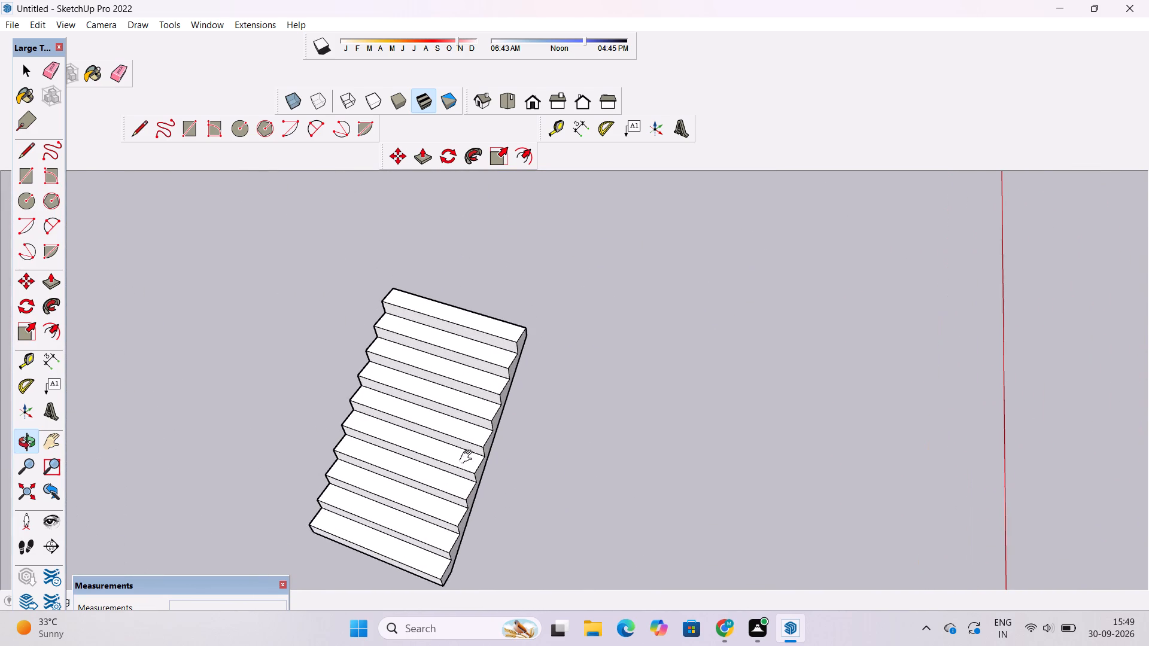
{"action": "scroll", "coordinate": [464, 459], "scroll_direction": "up", "scroll_amount": 3}
{"action": "left_click_drag", "start_coordinate": [463, 456], "coordinate": [464, 472], "text": "shift"}
{"action": "key", "text": "p"}
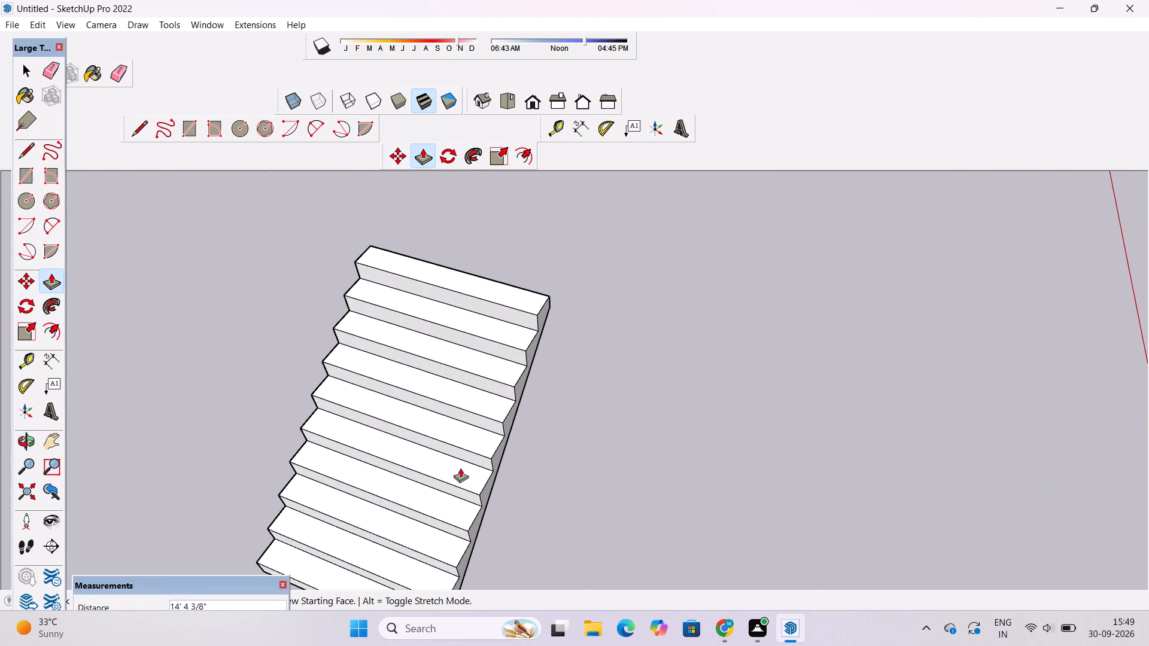
{"action": "scroll", "coordinate": [431, 440], "scroll_direction": "down", "scroll_amount": 3}
{"action": "scroll", "coordinate": [418, 434], "scroll_direction": "up", "scroll_amount": 2}
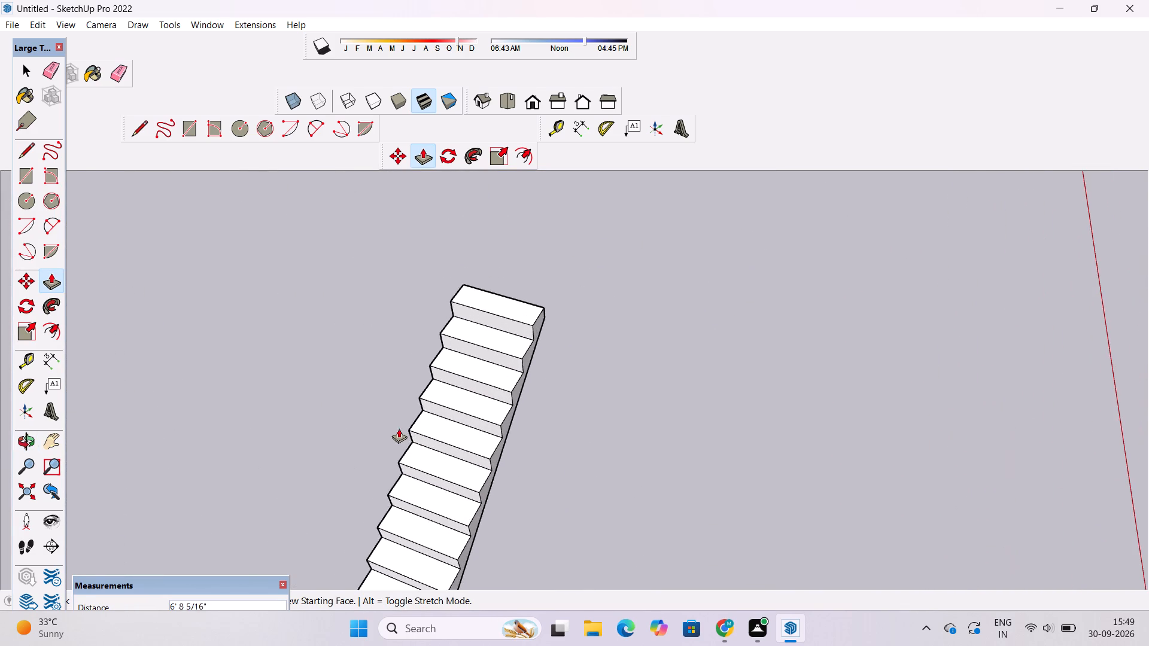
{"action": "scroll", "coordinate": [375, 427], "scroll_direction": "down", "scroll_amount": 4}
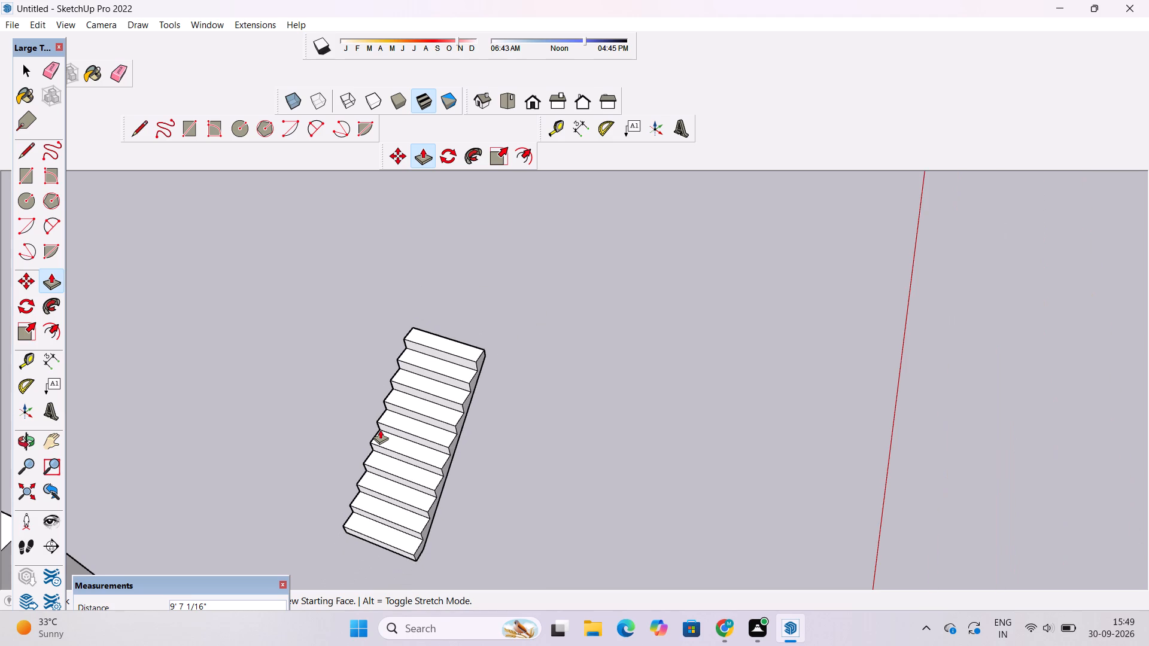
{"action": "type", "text": "8'"}
{"action": "key", "text": "Return"}
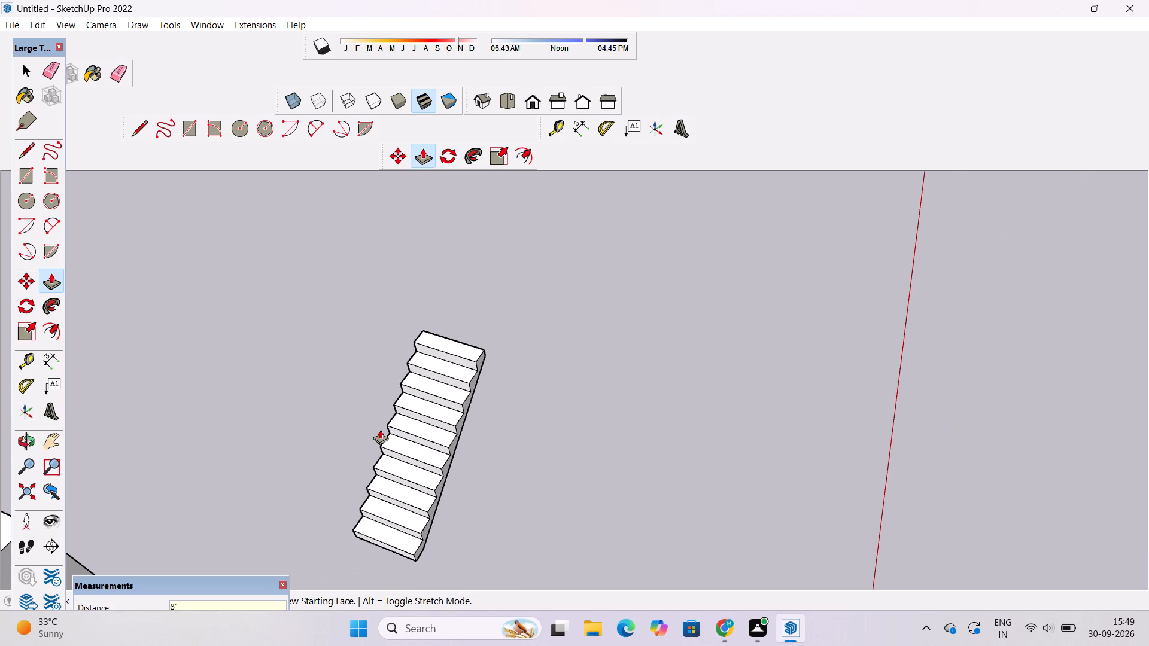
Examine the extruded staircase and its position beside the house from several angles.
{"action": "key", "text": "o"}
{"action": "scroll", "coordinate": [380, 429], "scroll_direction": "down", "scroll_amount": 5}
{"action": "left_click_drag", "start_coordinate": [643, 342], "coordinate": [365, 368]}
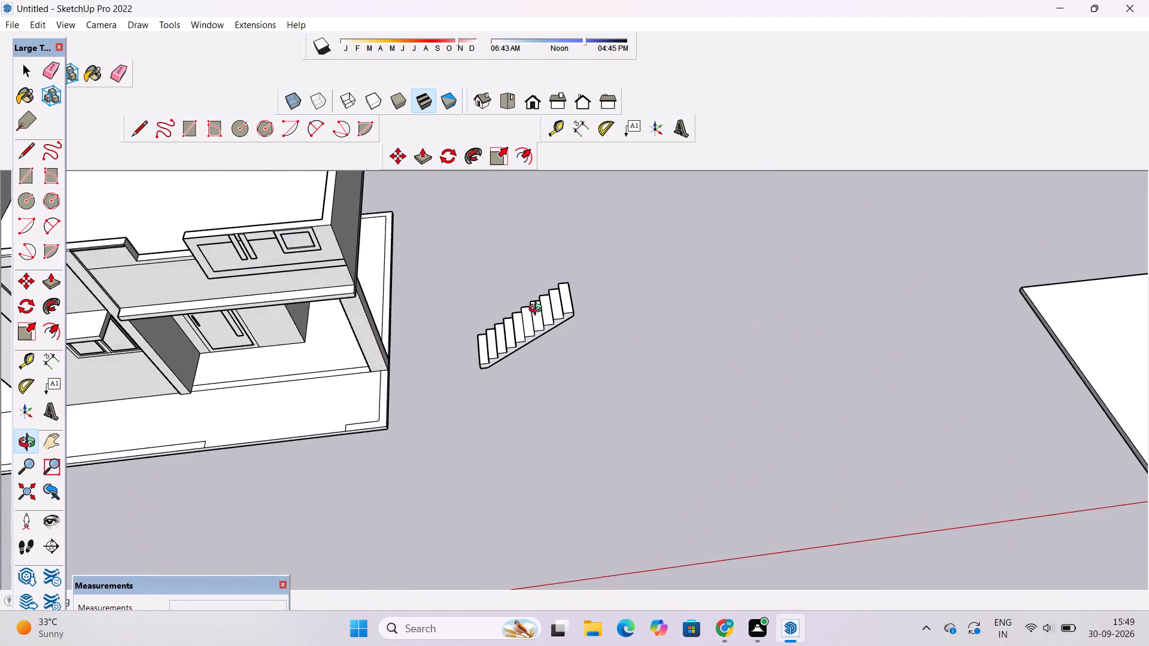
{"action": "scroll", "coordinate": [585, 295], "scroll_direction": "up", "scroll_amount": 3}
{"action": "left_click_drag", "start_coordinate": [586, 295], "coordinate": [464, 463], "text": "shift"}
{"action": "scroll", "coordinate": [462, 482], "scroll_direction": "up", "scroll_amount": 3}
{"action": "left_click_drag", "start_coordinate": [457, 487], "coordinate": [462, 426], "text": "shift"}
{"action": "left_click_drag", "start_coordinate": [466, 425], "coordinate": [352, 434]}
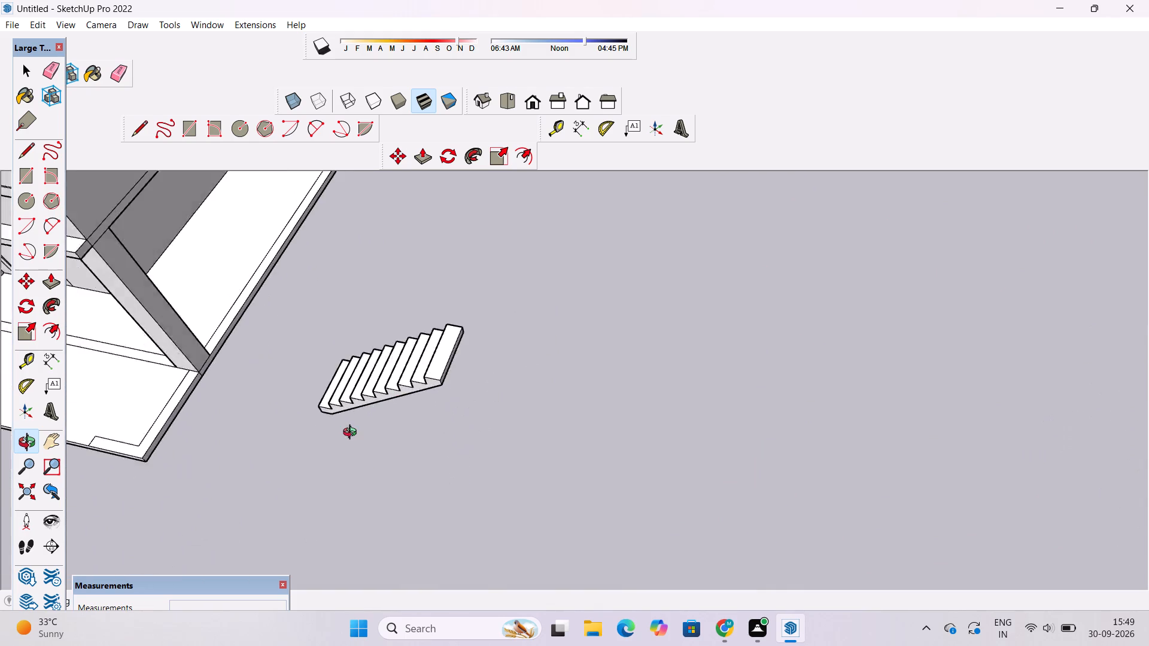
{"action": "left_click_drag", "start_coordinate": [352, 434], "coordinate": [345, 434]}
{"action": "scroll", "coordinate": [548, 363], "scroll_direction": "up", "scroll_amount": 3}
{"action": "scroll", "coordinate": [542, 369], "scroll_direction": "down", "scroll_amount": 4}
{"action": "left_click_drag", "start_coordinate": [545, 366], "coordinate": [500, 398]}
{"action": "scroll", "coordinate": [466, 396], "scroll_direction": "down", "scroll_amount": 3}
{"action": "left_click_drag", "start_coordinate": [426, 407], "coordinate": [610, 361]}
{"action": "scroll", "coordinate": [610, 361], "scroll_direction": "down", "scroll_amount": 5}
{"action": "left_click_drag", "start_coordinate": [524, 420], "coordinate": [605, 331], "text": "shift"}
{"action": "left_click_drag", "start_coordinate": [594, 343], "coordinate": [580, 400], "text": "shift"}
{"action": "scroll", "coordinate": [580, 400], "scroll_direction": "down", "scroll_amount": 4}
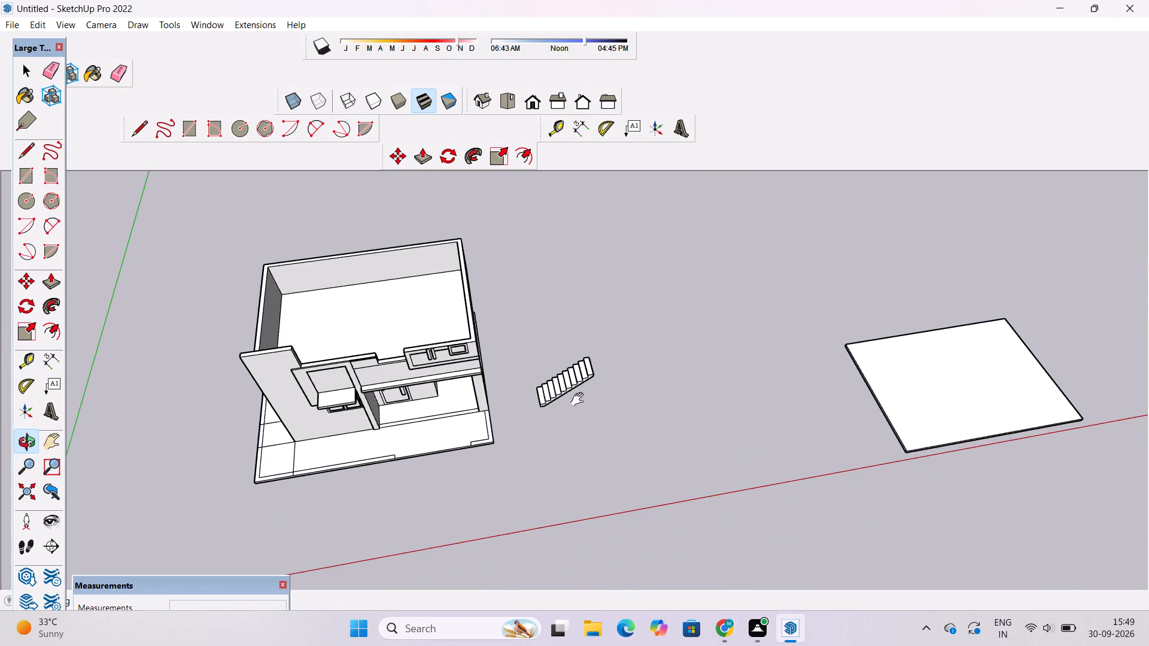
{"action": "left_click_drag", "start_coordinate": [580, 405], "coordinate": [578, 425], "text": "shift"}
Select all connected faces and edges of the extruded staircase.
{"action": "scroll", "coordinate": [574, 426], "scroll_direction": "up", "scroll_amount": 3}
{"action": "key", "text": "space"}
{"action": "scroll", "coordinate": [562, 427], "scroll_direction": "up", "scroll_amount": 4}
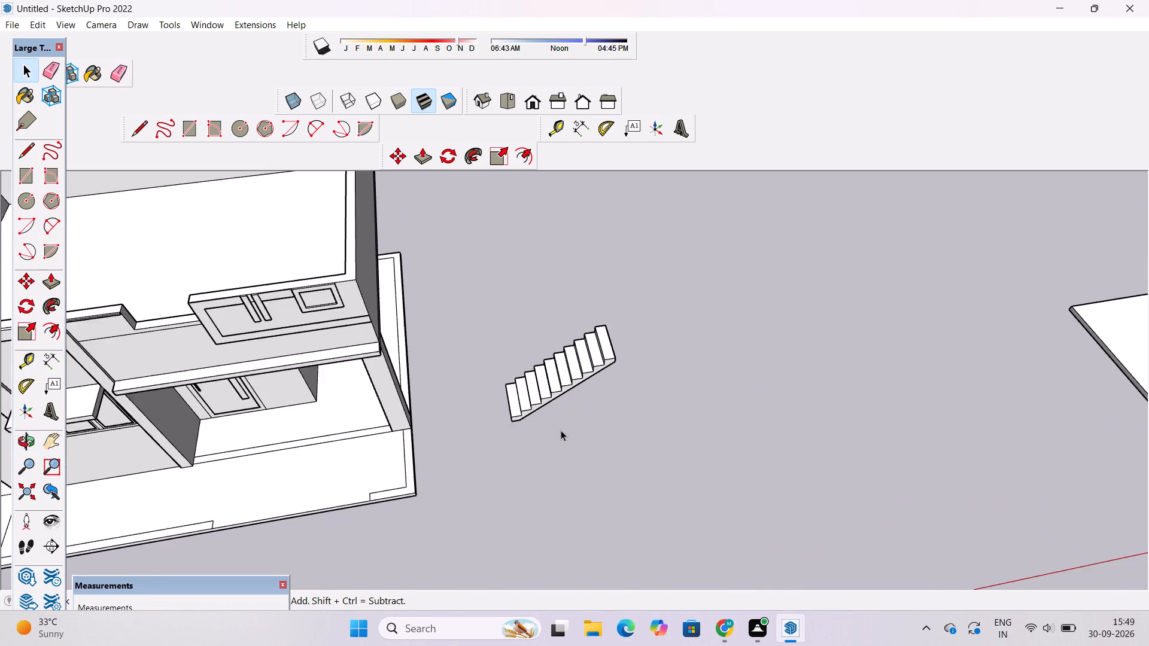
{"action": "scroll", "coordinate": [561, 430], "scroll_direction": "up", "scroll_amount": 7}
{"action": "triple_click", "coordinate": [557, 356]}
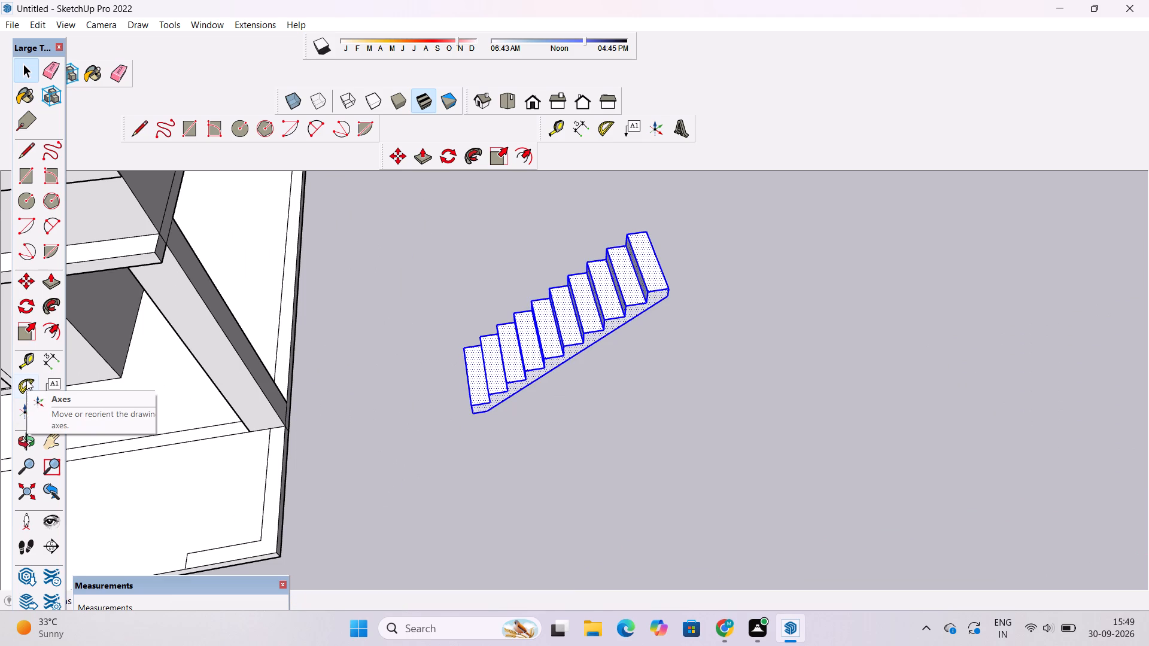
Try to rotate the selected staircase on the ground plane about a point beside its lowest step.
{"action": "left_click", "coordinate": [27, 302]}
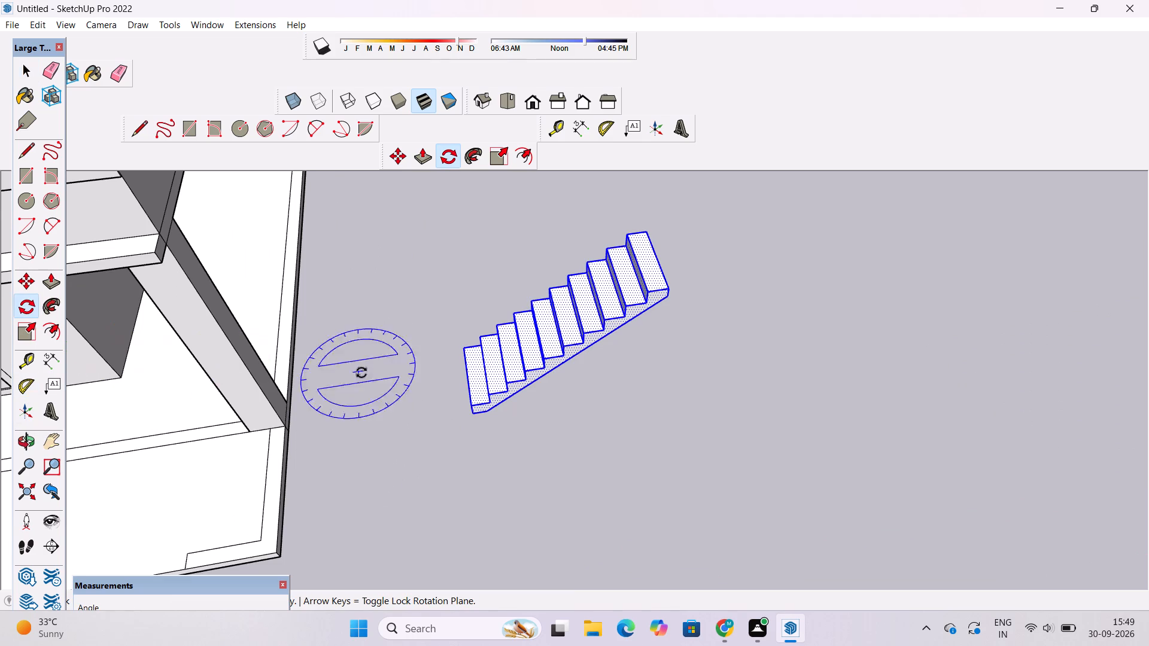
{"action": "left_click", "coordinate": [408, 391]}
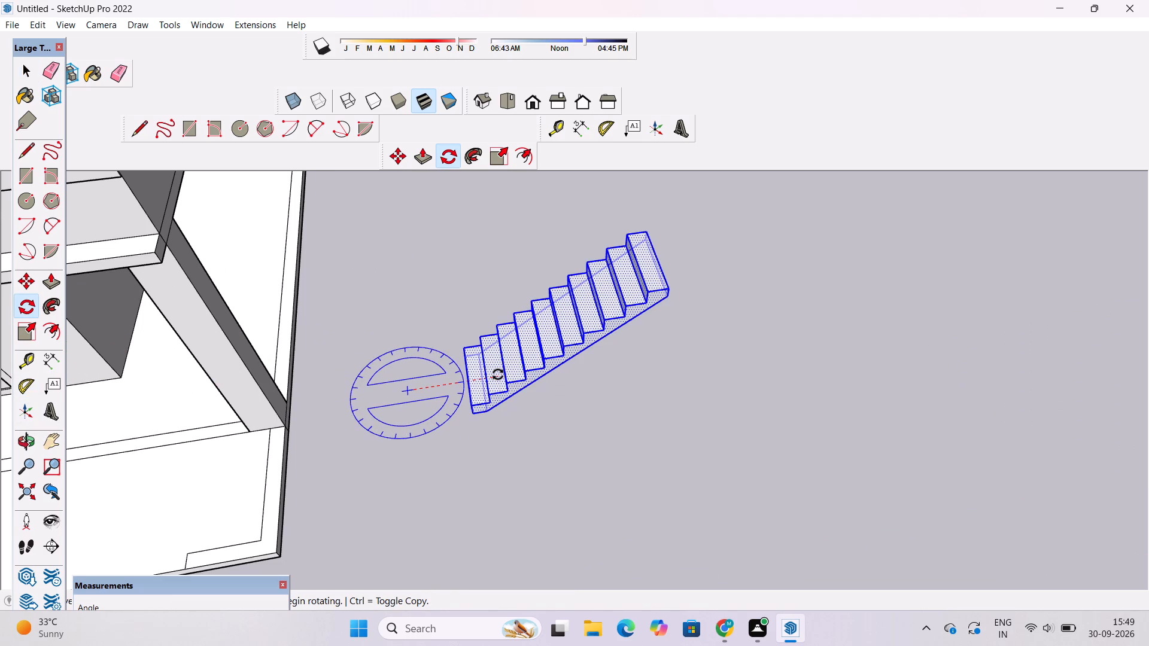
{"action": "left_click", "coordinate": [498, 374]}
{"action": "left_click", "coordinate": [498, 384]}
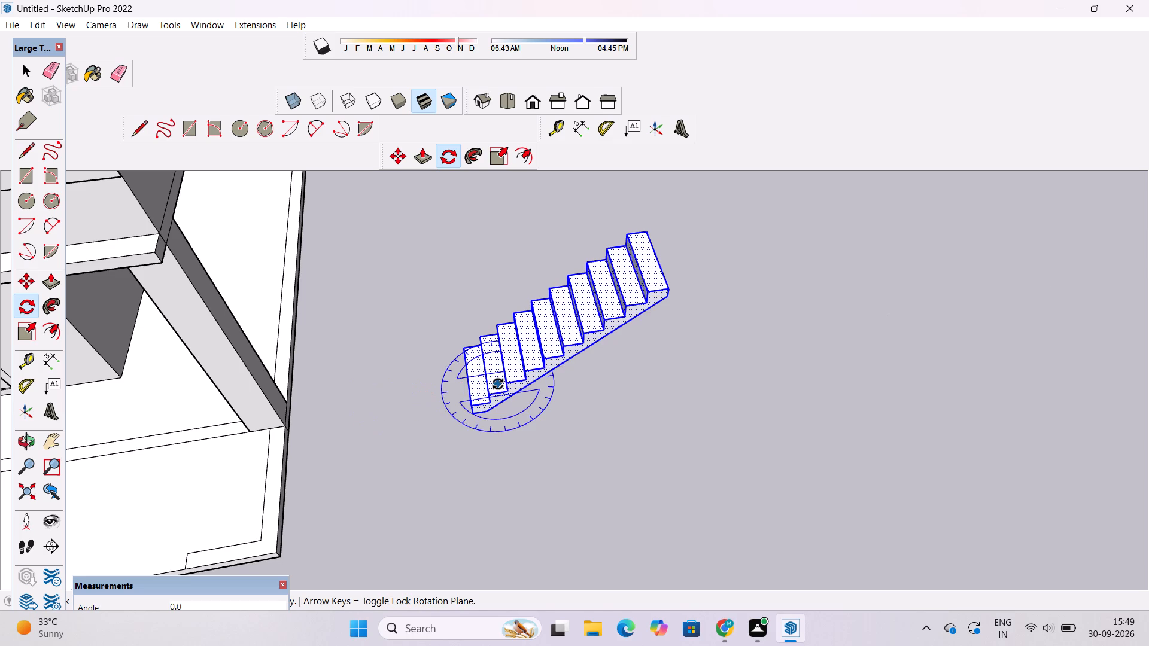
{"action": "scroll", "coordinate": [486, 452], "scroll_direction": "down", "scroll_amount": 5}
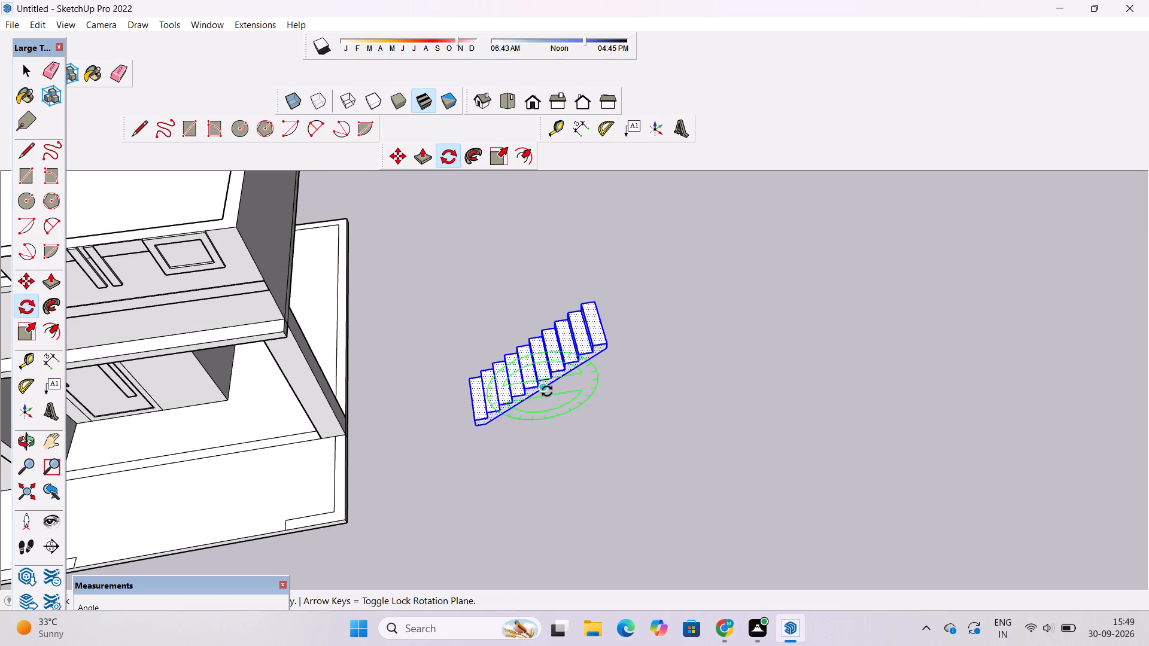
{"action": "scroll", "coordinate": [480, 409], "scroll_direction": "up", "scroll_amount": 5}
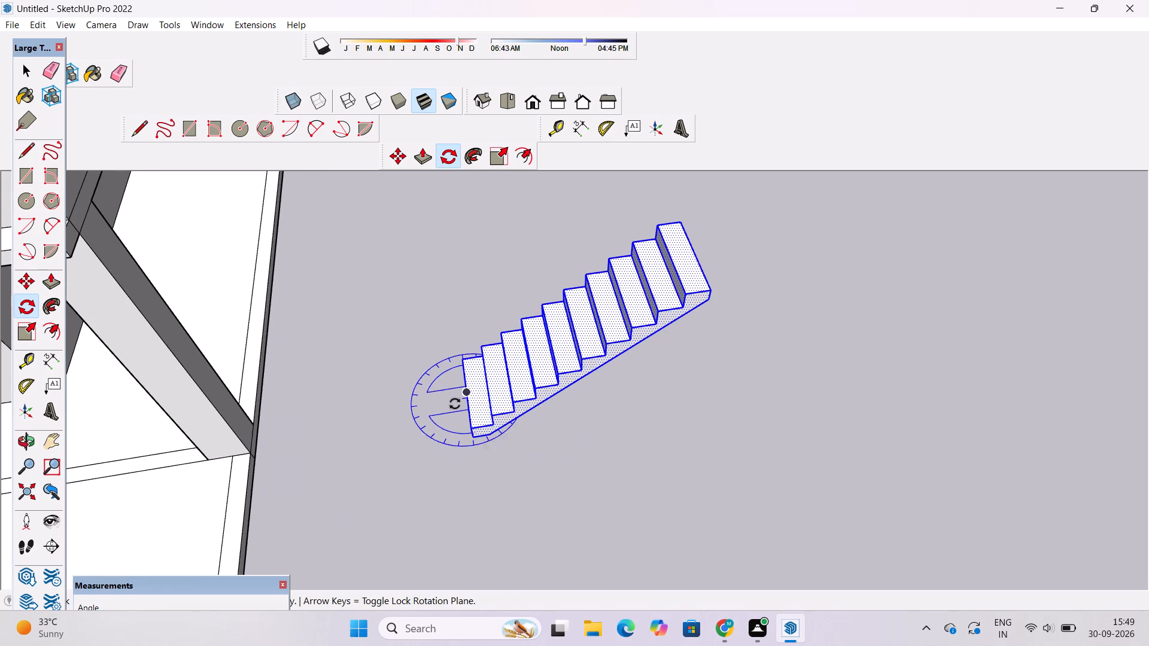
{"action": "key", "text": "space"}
Copy the selected staircase about 66' 6" along the red axis, onto the open ground between the house and the separate slab.
{"action": "key", "text": "m"}
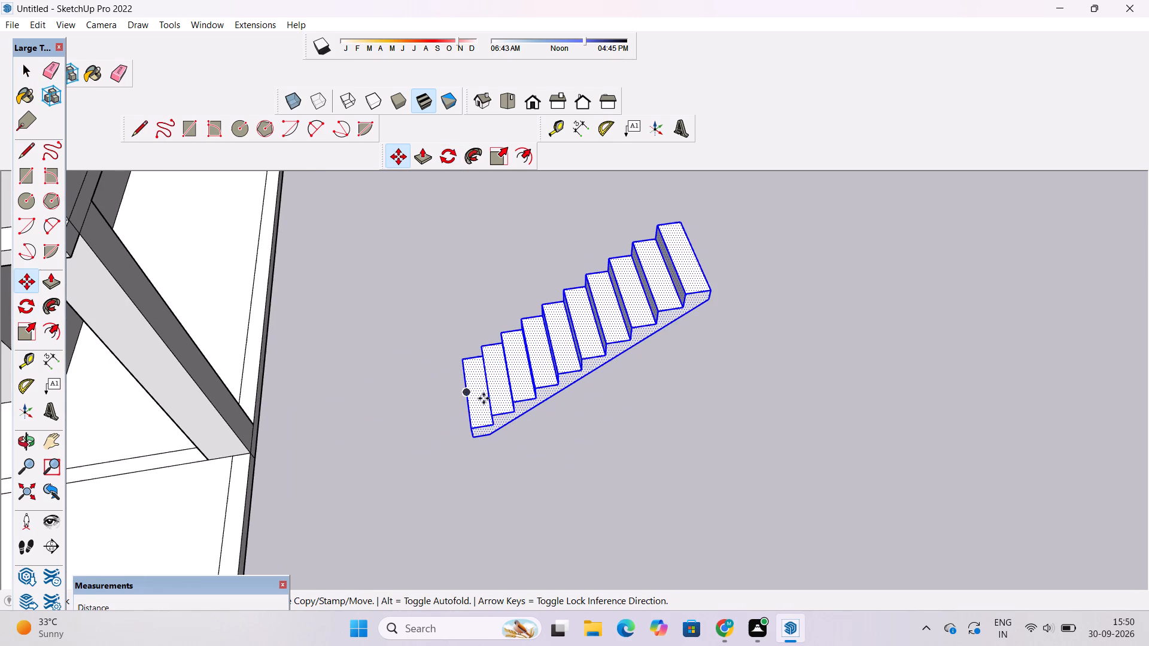
{"action": "left_click", "coordinate": [486, 439]}
{"action": "scroll", "coordinate": [552, 426], "scroll_direction": "down", "scroll_amount": 3}
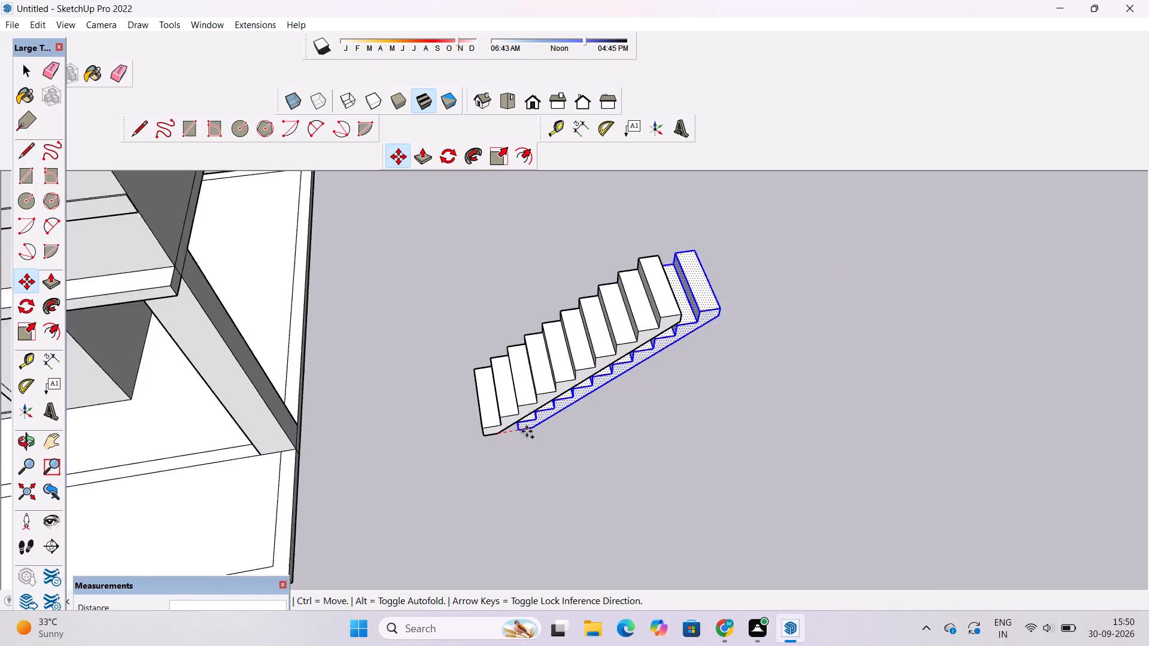
{"action": "scroll", "coordinate": [527, 431], "scroll_direction": "down", "scroll_amount": 9}
{"action": "scroll", "coordinate": [755, 386], "scroll_direction": "up", "scroll_amount": 3}
{"action": "left_click", "coordinate": [755, 386]}
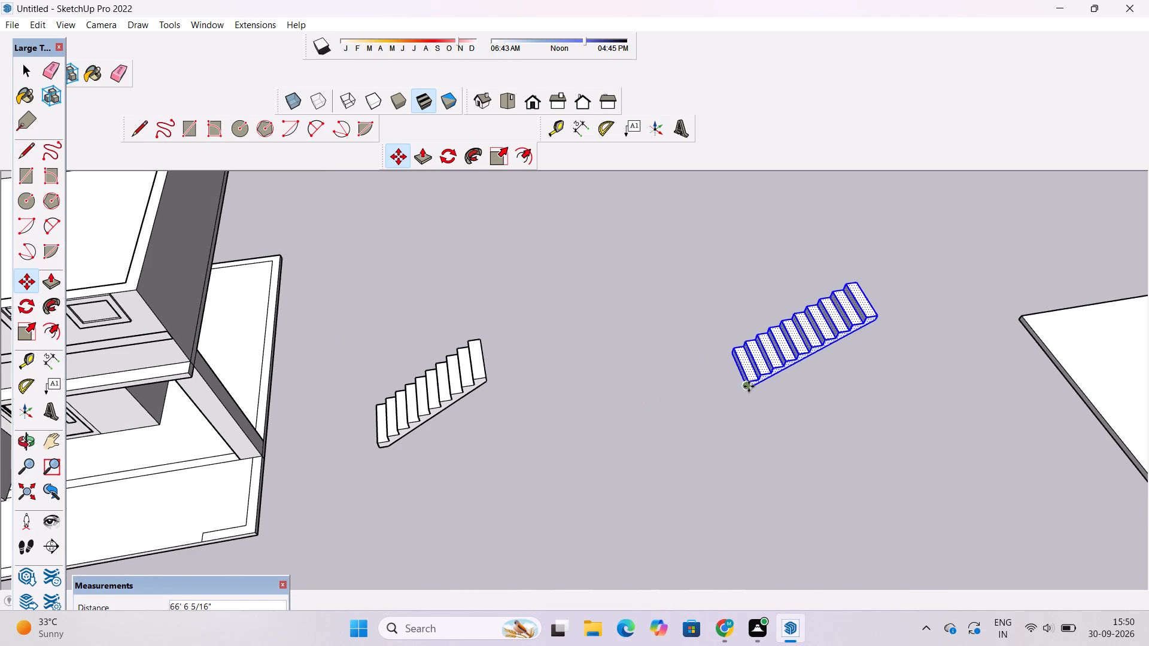
{"action": "key", "text": "space"}
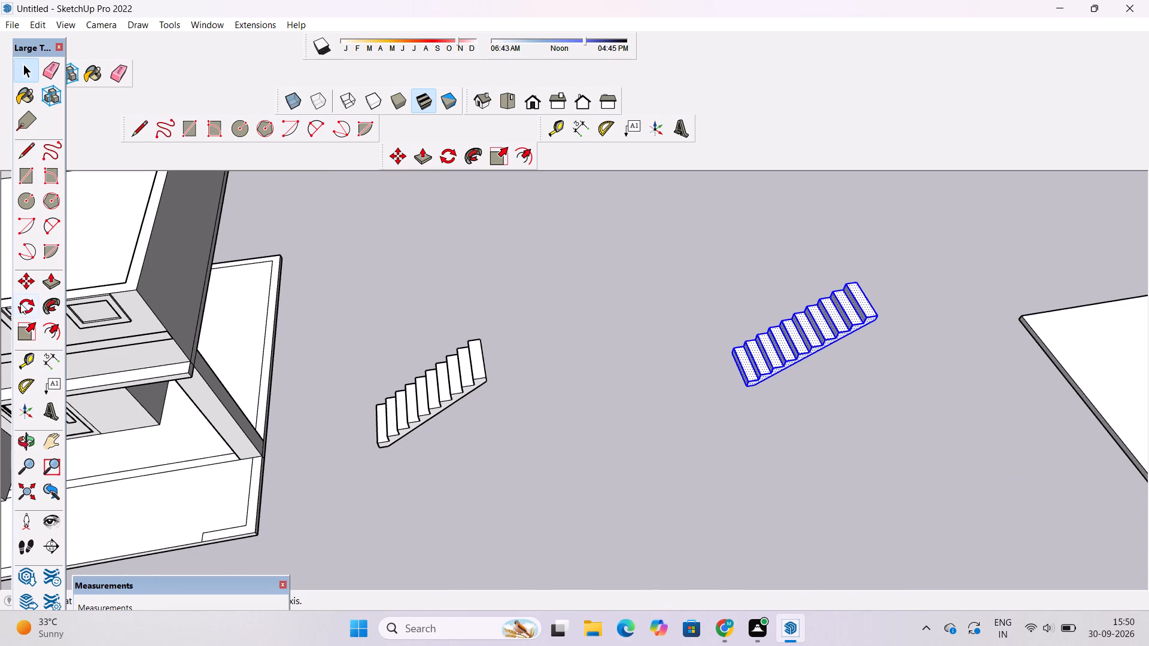
Rotate the copied staircase 180° on the ground plane about a point just beside its lowest step.
{"action": "left_click", "coordinate": [23, 303]}
{"action": "left_click", "coordinate": [757, 413]}
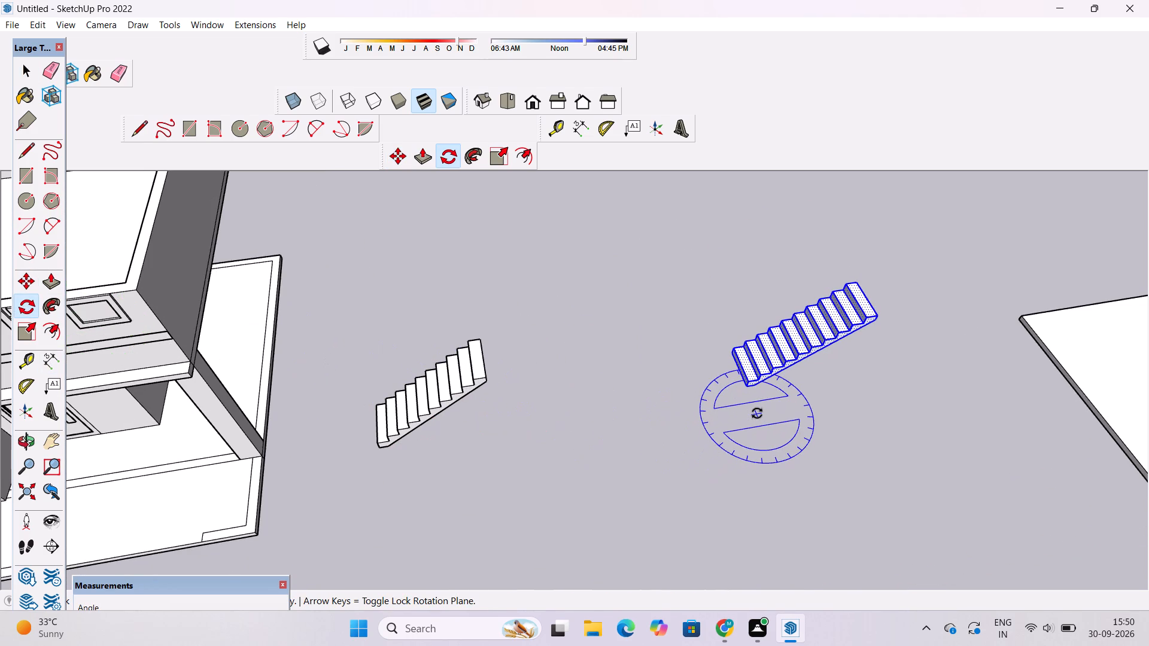
{"action": "left_click", "coordinate": [718, 313]}
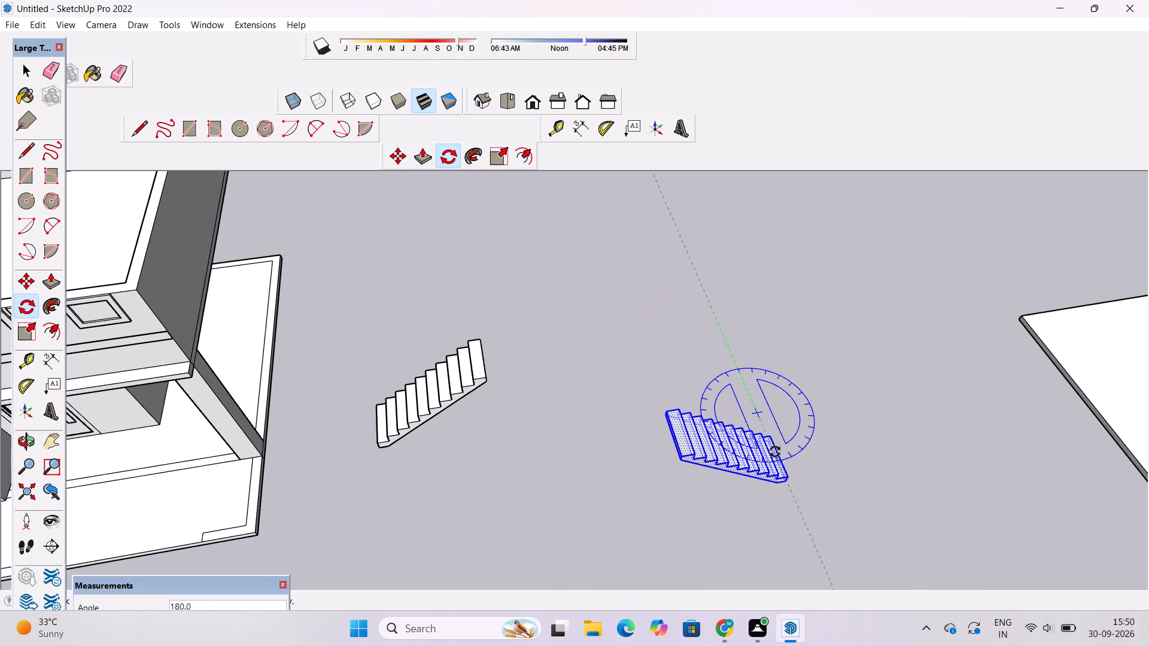
{"action": "left_click", "coordinate": [775, 452]}
{"action": "left_click", "coordinate": [775, 452]}
{"action": "key", "text": "space"}
{"action": "key", "text": "space"}
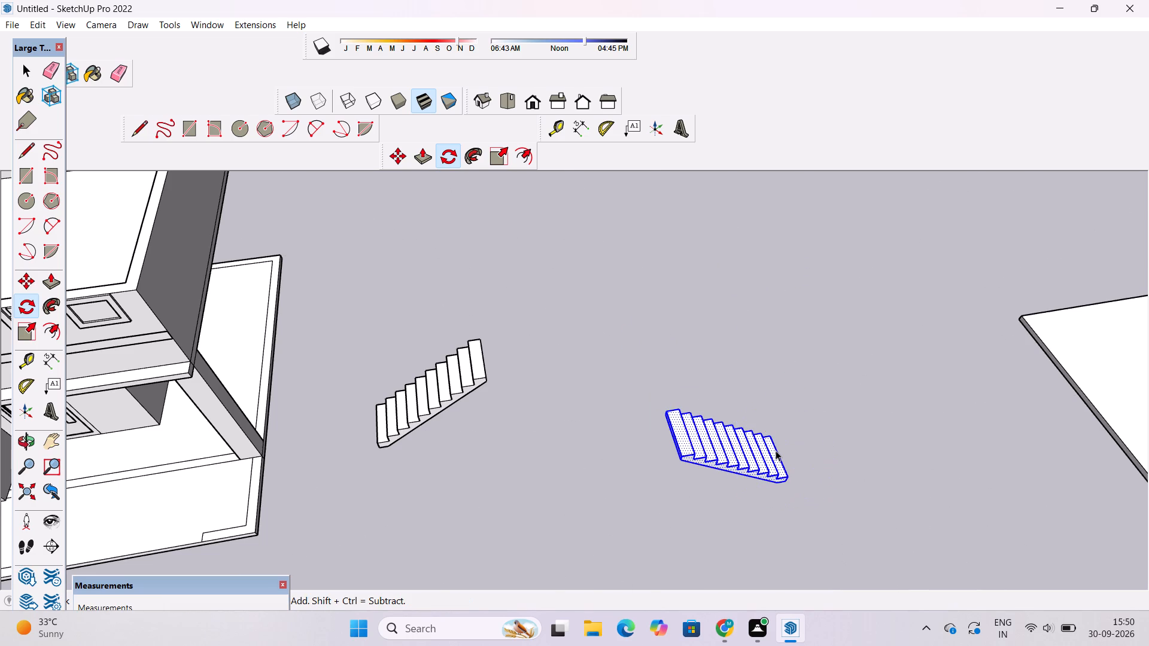
Examine the original and the rotated staircase flights beside the house from several angles.
{"action": "key", "text": "o"}
{"action": "scroll", "coordinate": [773, 445], "scroll_direction": "down", "scroll_amount": 5}
{"action": "left_click_drag", "start_coordinate": [770, 447], "coordinate": [765, 511]}
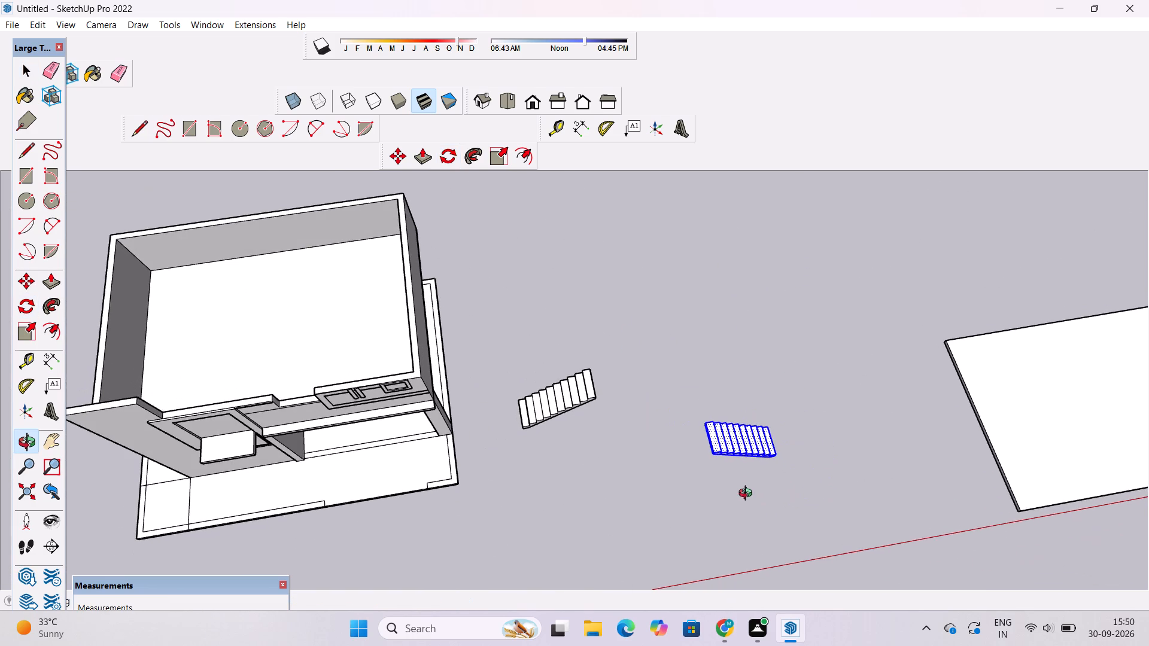
{"action": "left_click_drag", "start_coordinate": [615, 458], "coordinate": [598, 379]}
{"action": "left_click_drag", "start_coordinate": [645, 402], "coordinate": [592, 373]}
{"action": "left_click_drag", "start_coordinate": [577, 371], "coordinate": [633, 446], "text": "shift"}
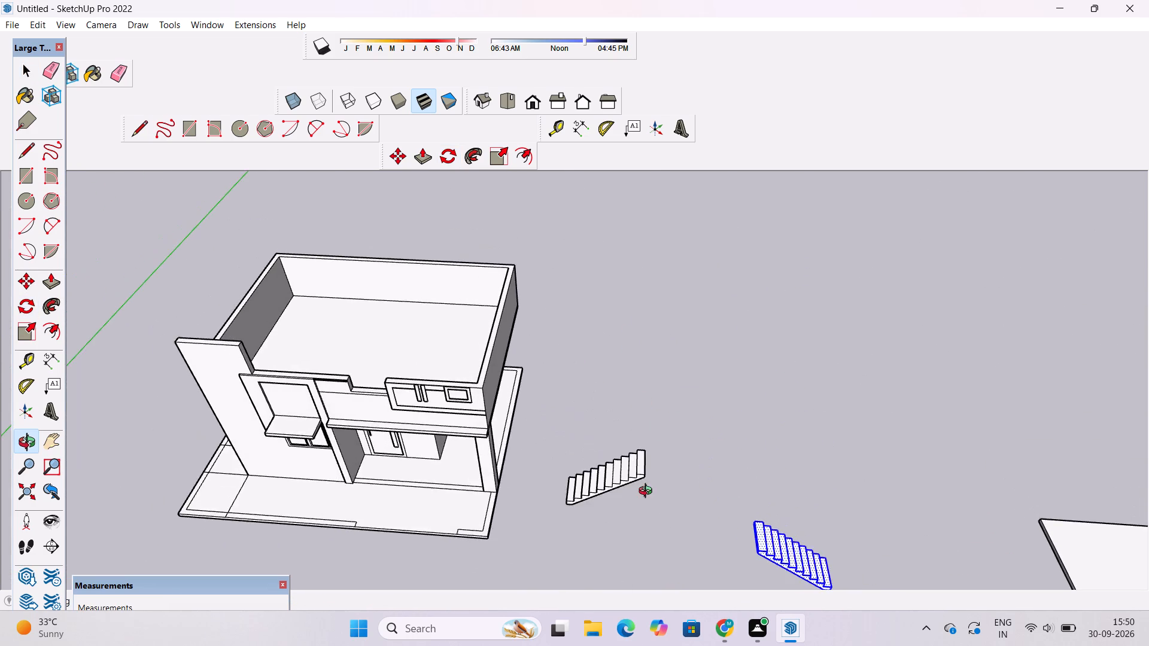
{"action": "scroll", "coordinate": [648, 492], "scroll_direction": "up", "scroll_amount": 9}
{"action": "left_click_drag", "start_coordinate": [674, 483], "coordinate": [467, 422]}
{"action": "scroll", "coordinate": [467, 486], "scroll_direction": "up", "scroll_amount": 4}
{"action": "left_click_drag", "start_coordinate": [469, 488], "coordinate": [372, 374], "text": "shift"}
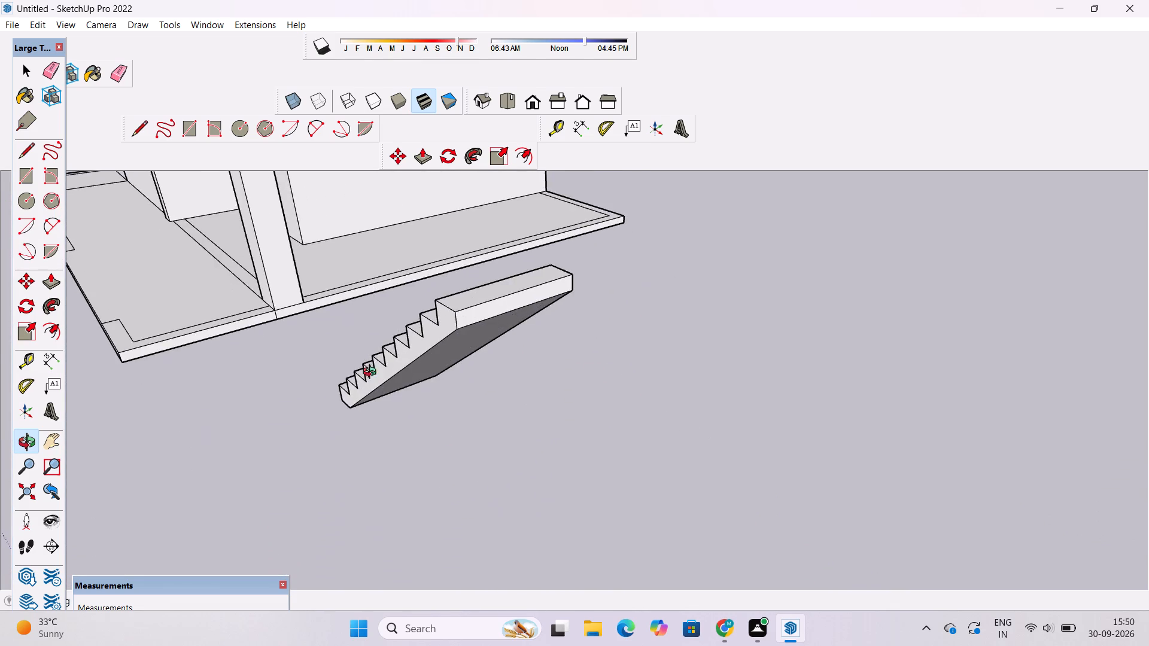
{"action": "left_click_drag", "start_coordinate": [606, 374], "coordinate": [524, 389]}
{"action": "scroll", "coordinate": [510, 387], "scroll_direction": "down", "scroll_amount": 4}
{"action": "left_click_drag", "start_coordinate": [406, 361], "coordinate": [685, 375]}
Push/Pull the long rear face of the top step outward 3' on the flight near the house to form a landing.
{"action": "scroll", "coordinate": [697, 371], "scroll_direction": "up", "scroll_amount": 4}
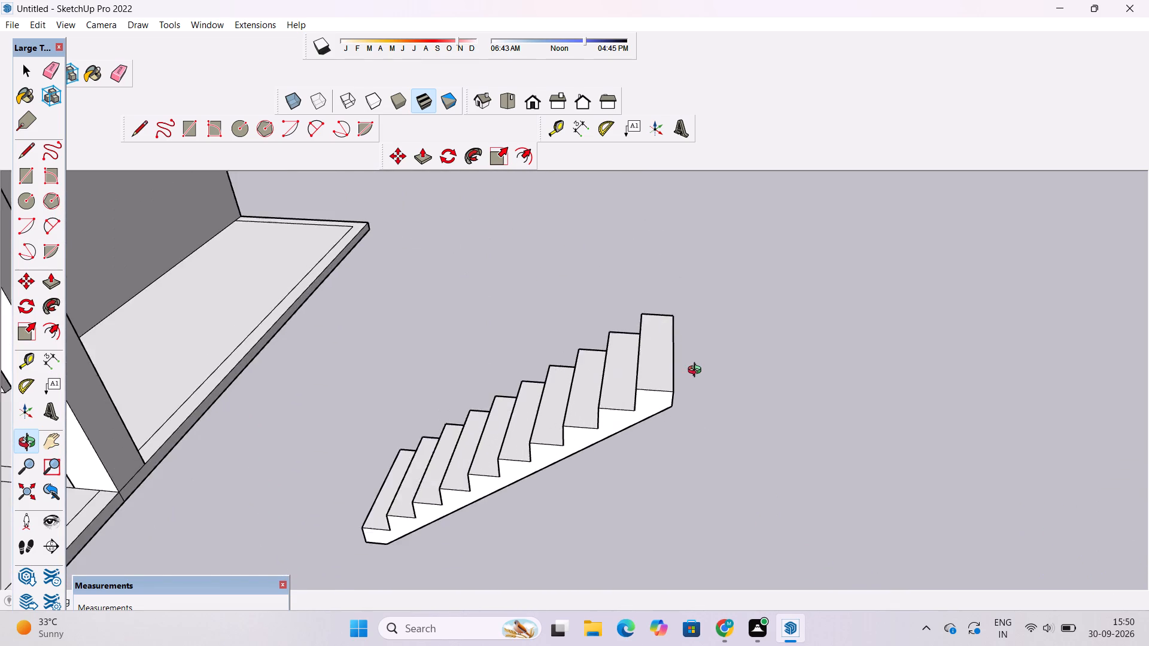
{"action": "scroll", "coordinate": [697, 371], "scroll_direction": "up", "scroll_amount": 3}
{"action": "left_click_drag", "start_coordinate": [686, 371], "coordinate": [575, 403], "text": "shift"}
{"action": "left_click_drag", "start_coordinate": [571, 409], "coordinate": [431, 395], "text": "shift"}
{"action": "scroll", "coordinate": [430, 395], "scroll_direction": "down", "scroll_amount": 2, "text": "shift"}
{"action": "left_click_drag", "start_coordinate": [494, 384], "coordinate": [467, 353]}
{"action": "scroll", "coordinate": [456, 346], "scroll_direction": "up", "scroll_amount": 3}
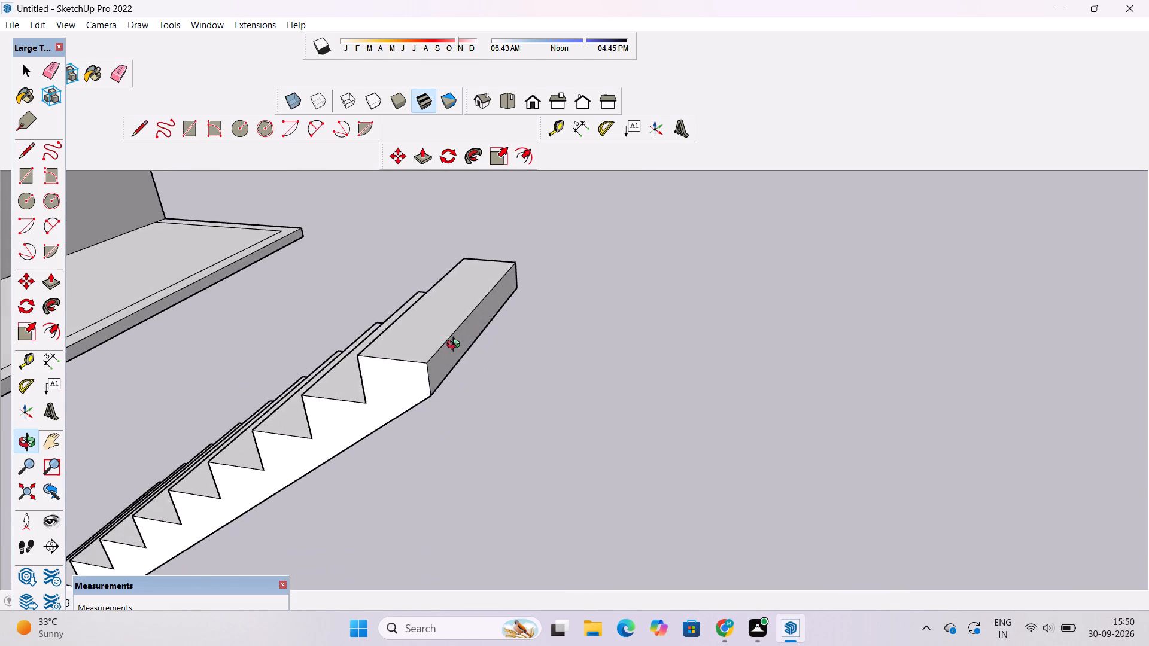
{"action": "left_click_drag", "start_coordinate": [449, 348], "coordinate": [417, 371]}
{"action": "scroll", "coordinate": [418, 372], "scroll_direction": "up", "scroll_amount": 5}
{"action": "left_click_drag", "start_coordinate": [421, 371], "coordinate": [361, 439], "text": "shift"}
{"action": "left_click_drag", "start_coordinate": [359, 440], "coordinate": [333, 417], "text": "shift"}
{"action": "left_click_drag", "start_coordinate": [333, 417], "coordinate": [302, 440], "text": "shift"}
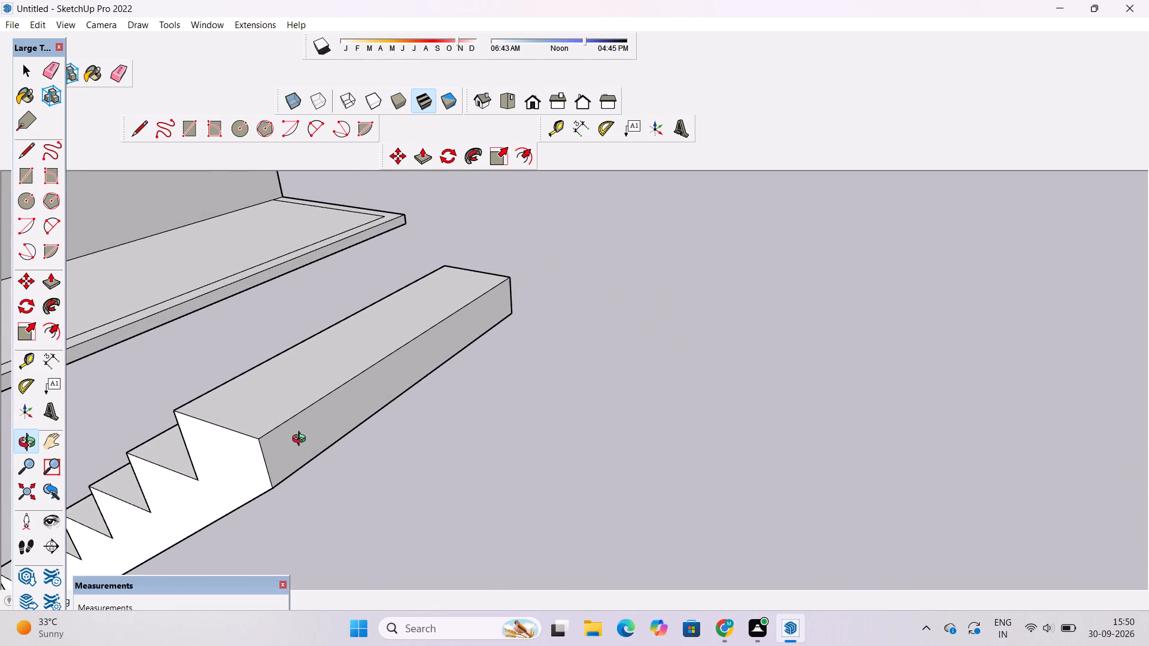
{"action": "key", "text": "space"}
{"action": "type", "text": "p"}
{"action": "left_click", "coordinate": [308, 431]}
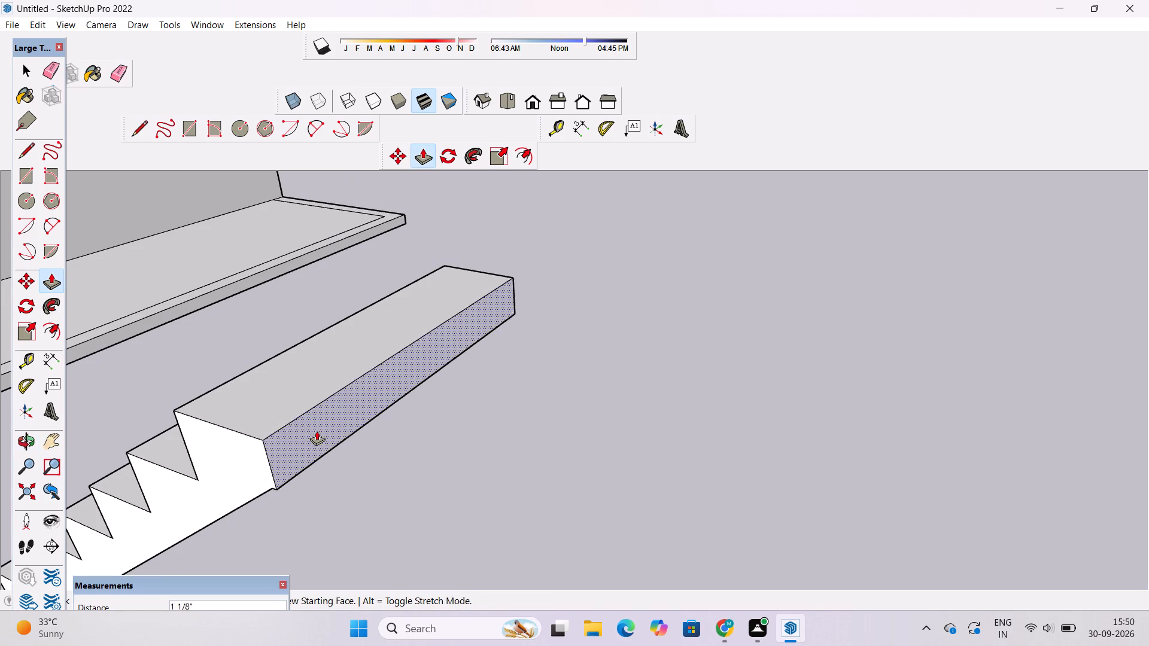
{"action": "scroll", "coordinate": [330, 434], "scroll_direction": "down", "scroll_amount": 5}
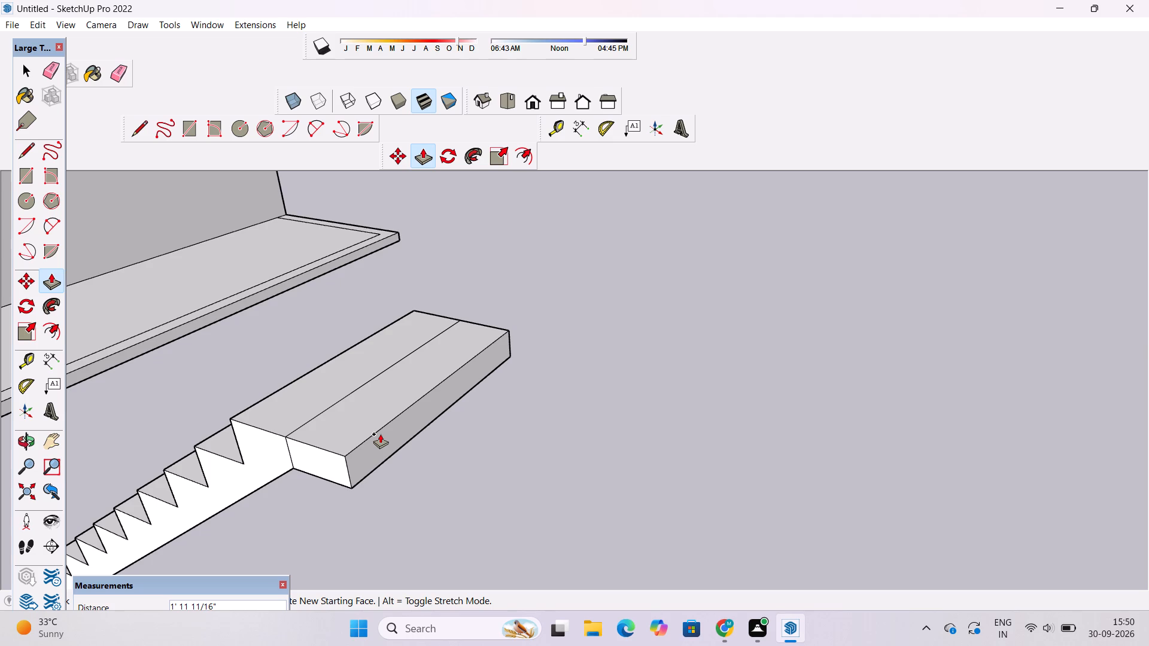
{"action": "type", "text": "3'"}
{"action": "key", "text": "Return"}
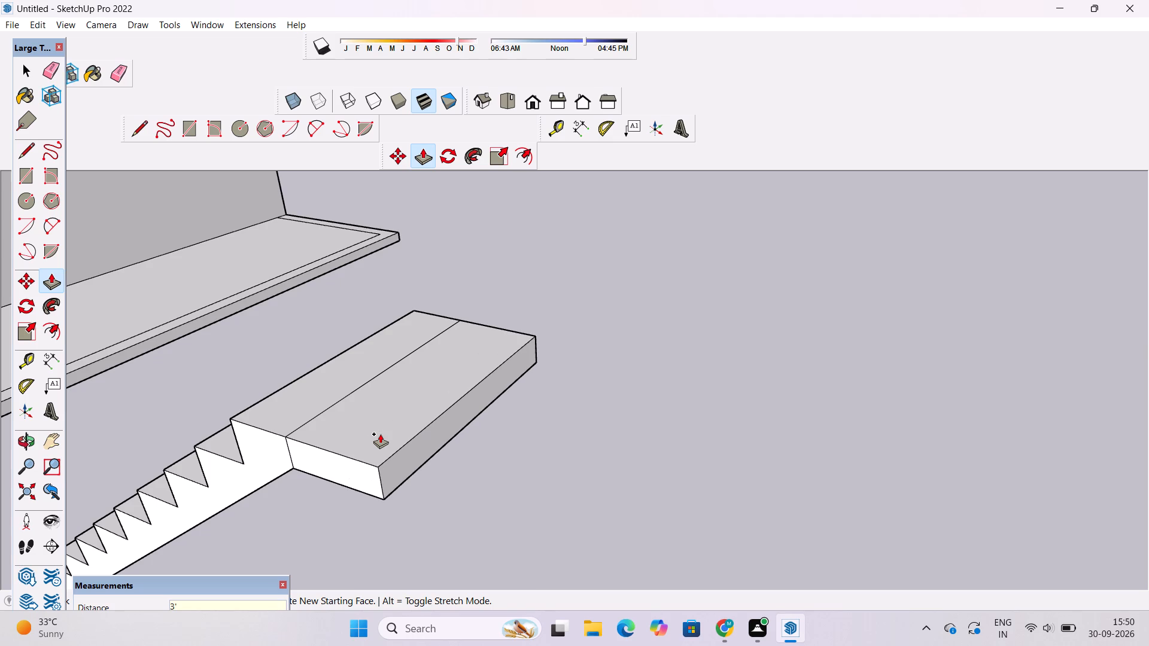
Examine the landing and its stair flight from several angles.
{"action": "key", "text": "o"}
{"action": "scroll", "coordinate": [362, 412], "scroll_direction": "down", "scroll_amount": 5}
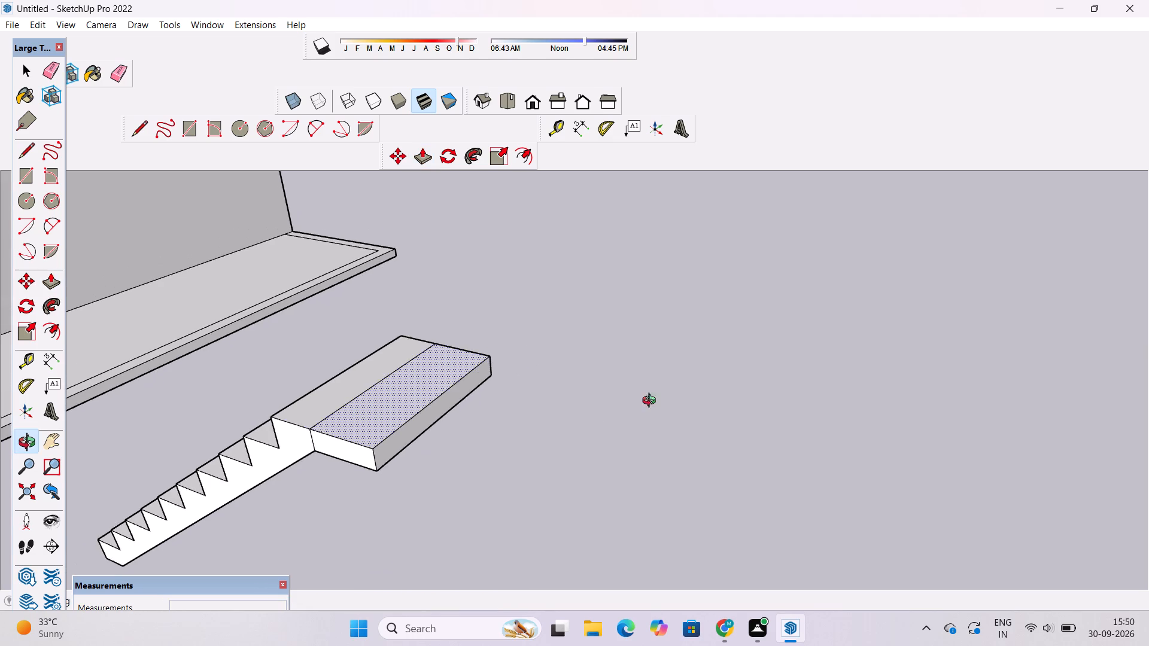
{"action": "left_click_drag", "start_coordinate": [651, 406], "coordinate": [346, 449]}
{"action": "left_click_drag", "start_coordinate": [452, 406], "coordinate": [377, 416]}
{"action": "left_click_drag", "start_coordinate": [364, 370], "coordinate": [428, 483], "text": "shift"}
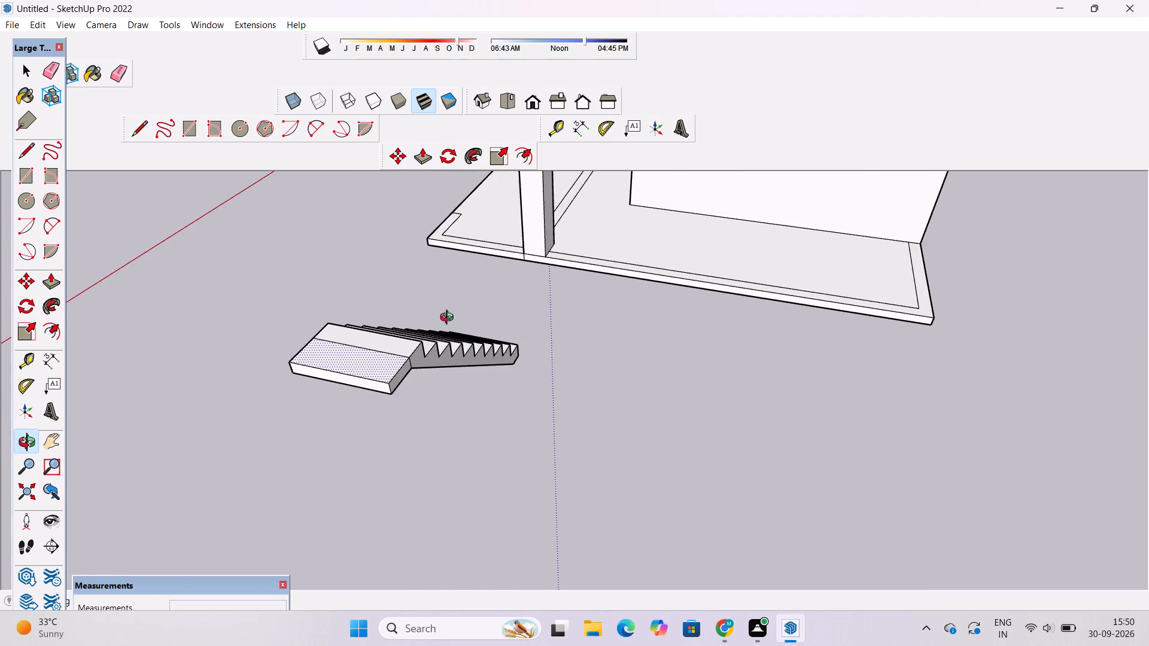
{"action": "scroll", "coordinate": [449, 319], "scroll_direction": "up", "scroll_amount": 5}
{"action": "left_click_drag", "start_coordinate": [419, 403], "coordinate": [299, 348]}
{"action": "scroll", "coordinate": [265, 308], "scroll_direction": "up", "scroll_amount": 4}
{"action": "left_click_drag", "start_coordinate": [268, 311], "coordinate": [306, 327], "text": "shift"}
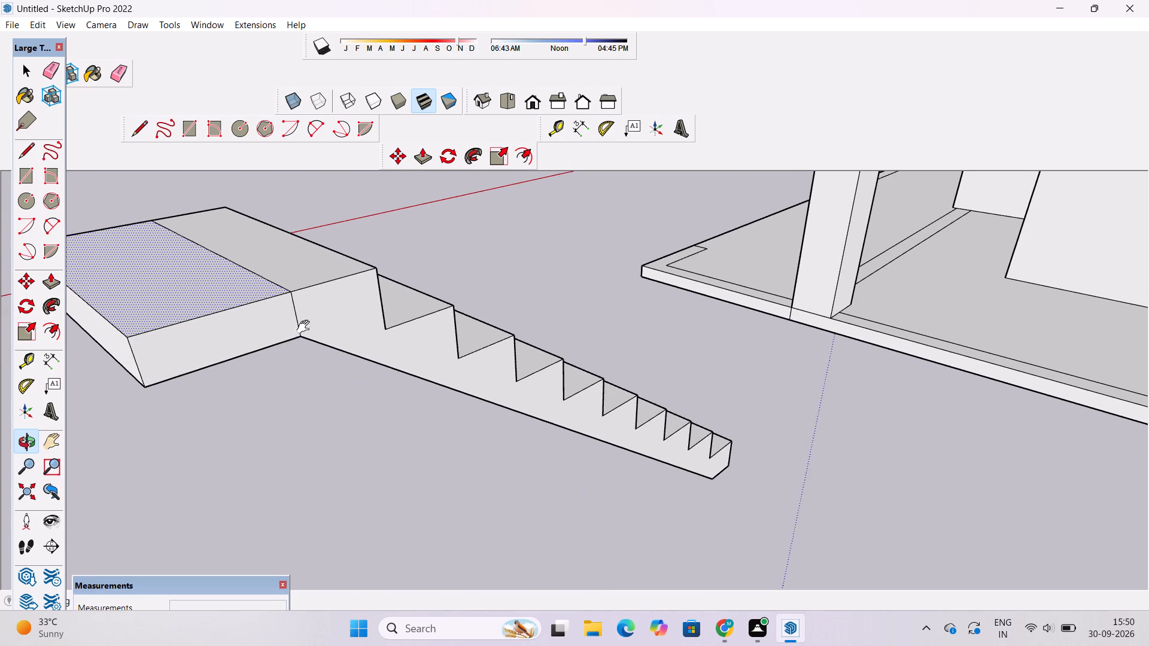
{"action": "left_click_drag", "start_coordinate": [257, 359], "coordinate": [224, 279]}
{"action": "scroll", "coordinate": [212, 269], "scroll_direction": "down", "scroll_amount": 5}
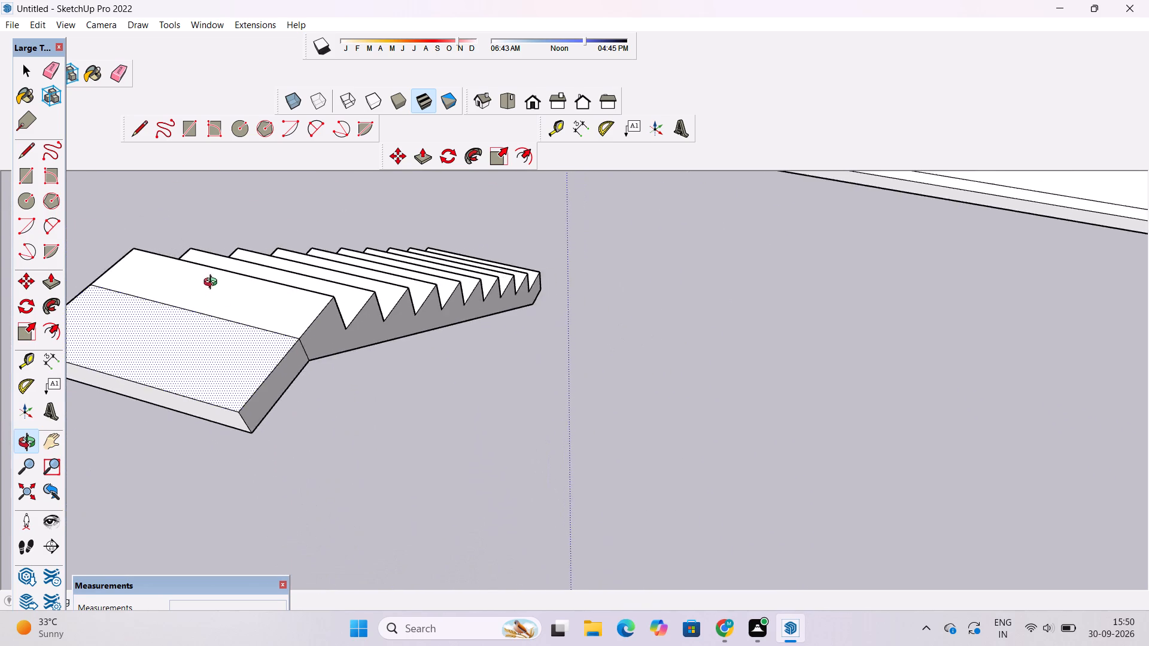
{"action": "left_click_drag", "start_coordinate": [241, 325], "coordinate": [253, 292]}
{"action": "scroll", "coordinate": [257, 399], "scroll_direction": "up", "scroll_amount": 3}
{"action": "left_click_drag", "start_coordinate": [242, 398], "coordinate": [256, 395], "text": "shift"}
{"action": "scroll", "coordinate": [257, 394], "scroll_direction": "down", "scroll_amount": 5}
{"action": "left_click_drag", "start_coordinate": [248, 402], "coordinate": [340, 399]}
{"action": "left_click_drag", "start_coordinate": [309, 409], "coordinate": [408, 339], "text": "shift"}
{"action": "scroll", "coordinate": [394, 355], "scroll_direction": "down", "scroll_amount": 6}
{"action": "left_click_drag", "start_coordinate": [416, 379], "coordinate": [317, 401]}
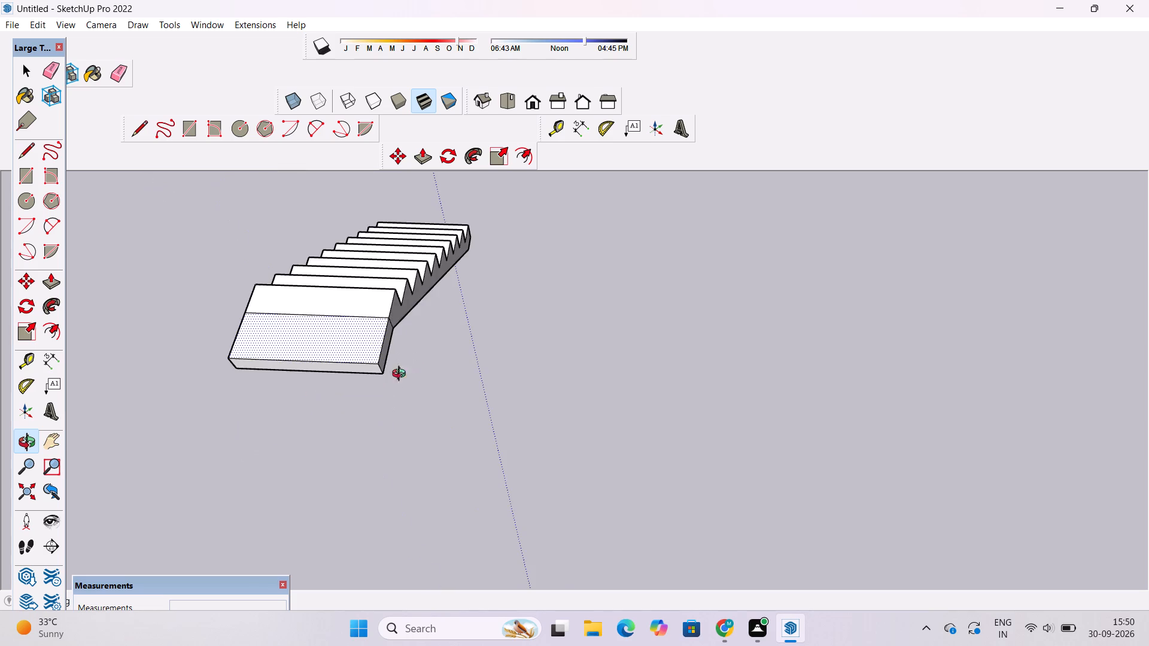
Push/Pull the short side face of the landing extension 7" outward, past the side of the flight.
{"action": "scroll", "coordinate": [419, 368], "scroll_direction": "up", "scroll_amount": 4}
{"action": "left_click_drag", "start_coordinate": [408, 359], "coordinate": [311, 309]}
{"action": "left_click_drag", "start_coordinate": [312, 251], "coordinate": [290, 402], "text": "shift"}
{"action": "scroll", "coordinate": [349, 358], "scroll_direction": "up", "scroll_amount": 3, "text": "shift"}
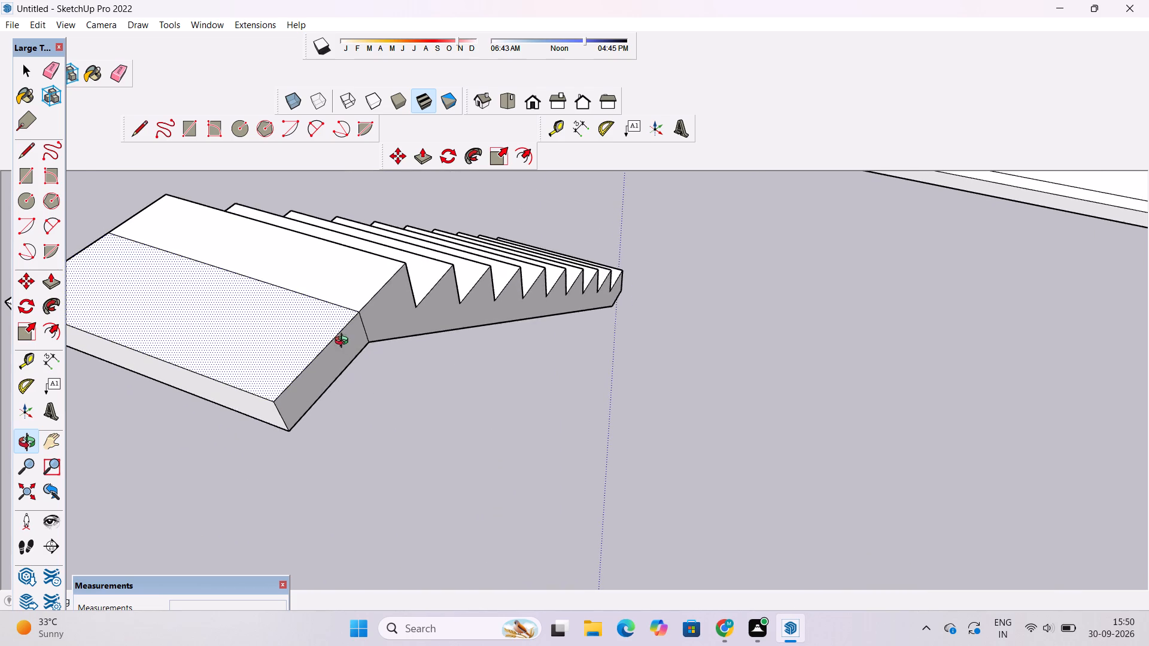
{"action": "left_click_drag", "start_coordinate": [344, 342], "coordinate": [353, 372], "text": "shift"}
{"action": "key", "text": "p"}
{"action": "left_click", "coordinate": [344, 378]}
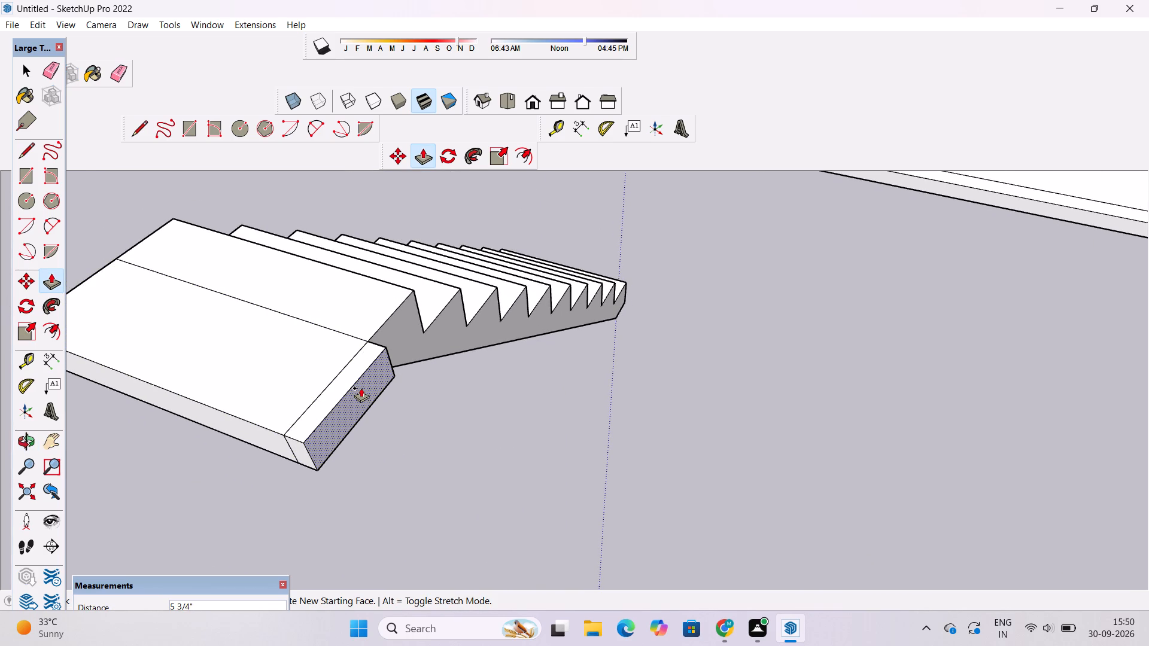
{"action": "key", "text": "6"}
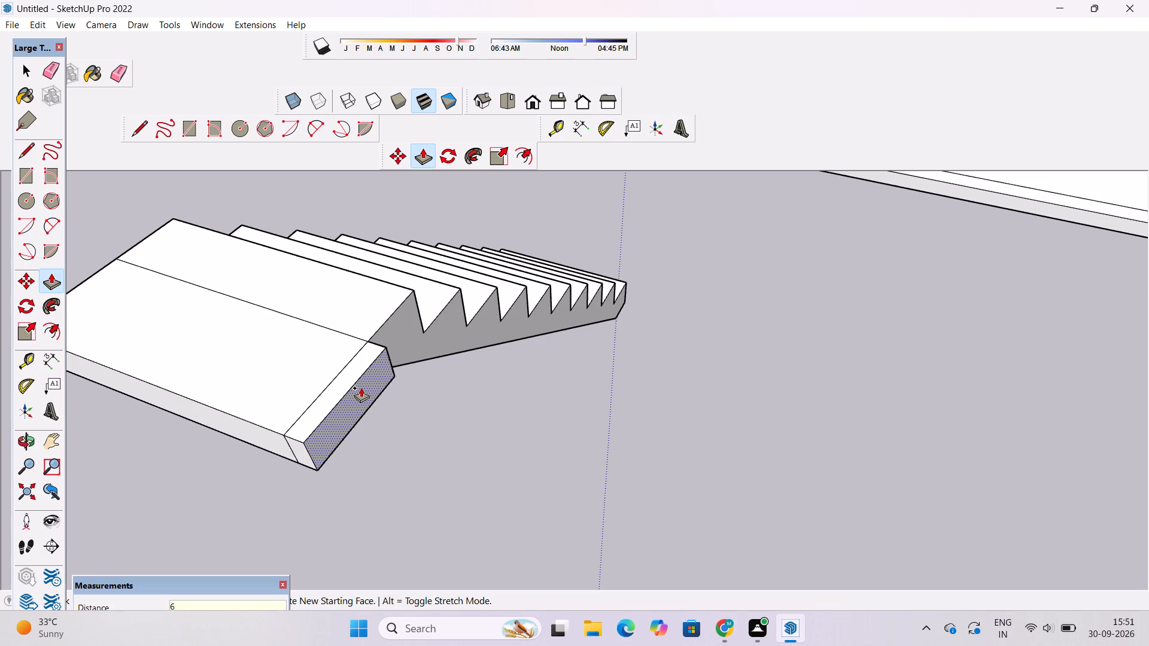
{"action": "key", "text": "BackSpace"}
{"action": "key", "text": "7"}
{"action": "key", "text": "shift+quotedbl"}
{"action": "key", "text": "Return"}
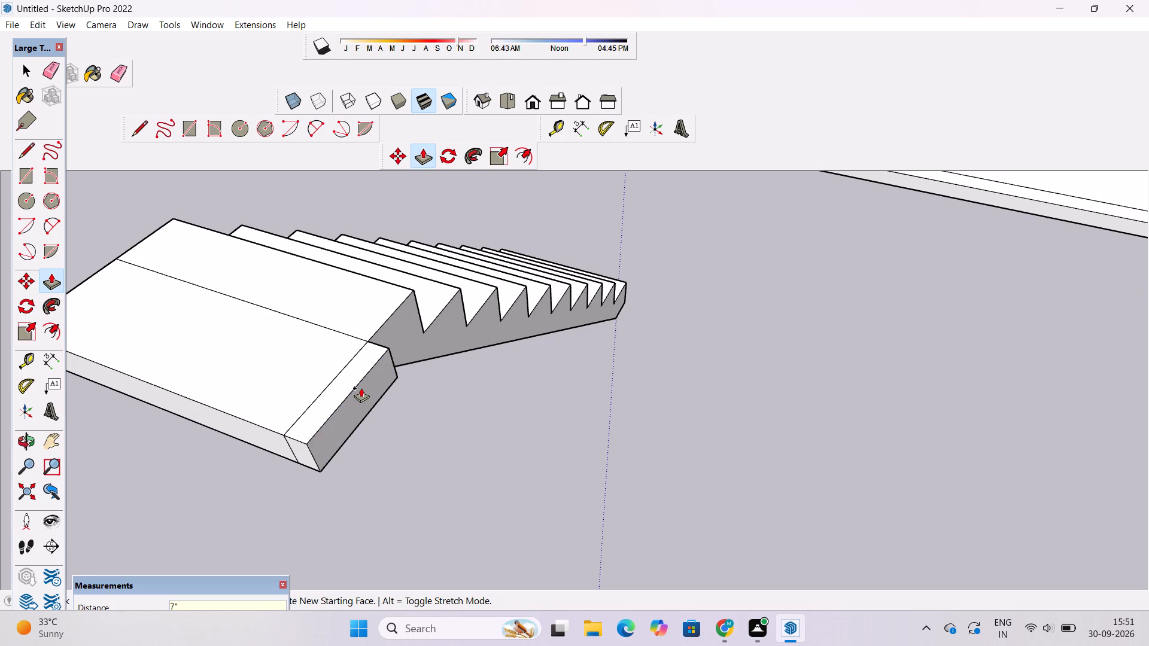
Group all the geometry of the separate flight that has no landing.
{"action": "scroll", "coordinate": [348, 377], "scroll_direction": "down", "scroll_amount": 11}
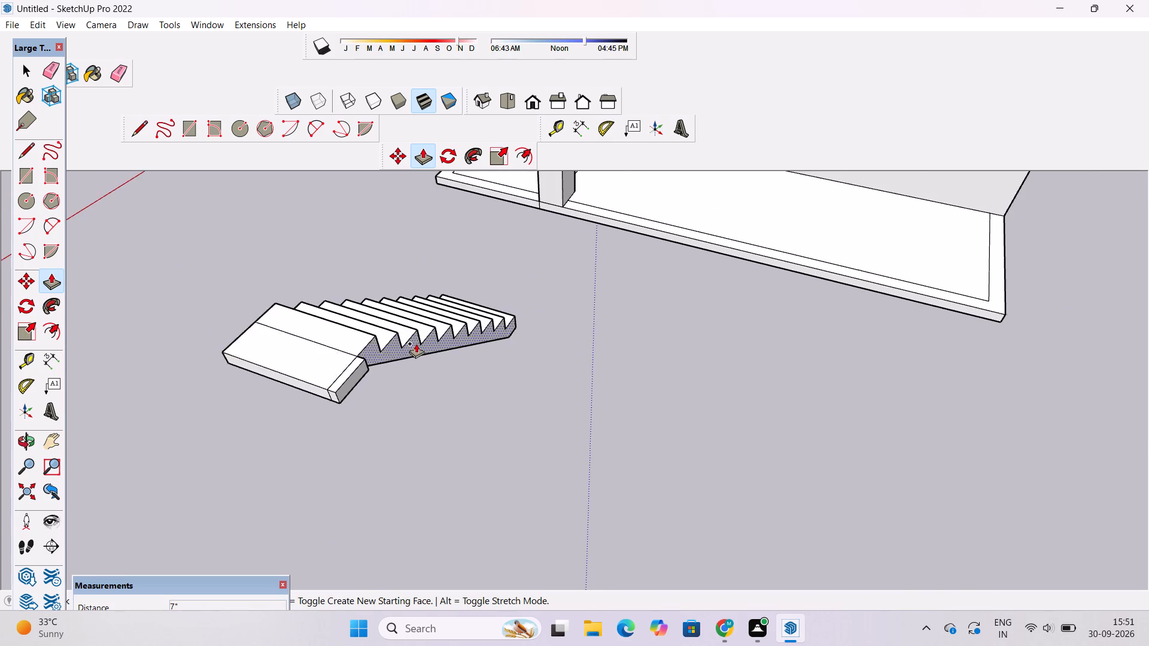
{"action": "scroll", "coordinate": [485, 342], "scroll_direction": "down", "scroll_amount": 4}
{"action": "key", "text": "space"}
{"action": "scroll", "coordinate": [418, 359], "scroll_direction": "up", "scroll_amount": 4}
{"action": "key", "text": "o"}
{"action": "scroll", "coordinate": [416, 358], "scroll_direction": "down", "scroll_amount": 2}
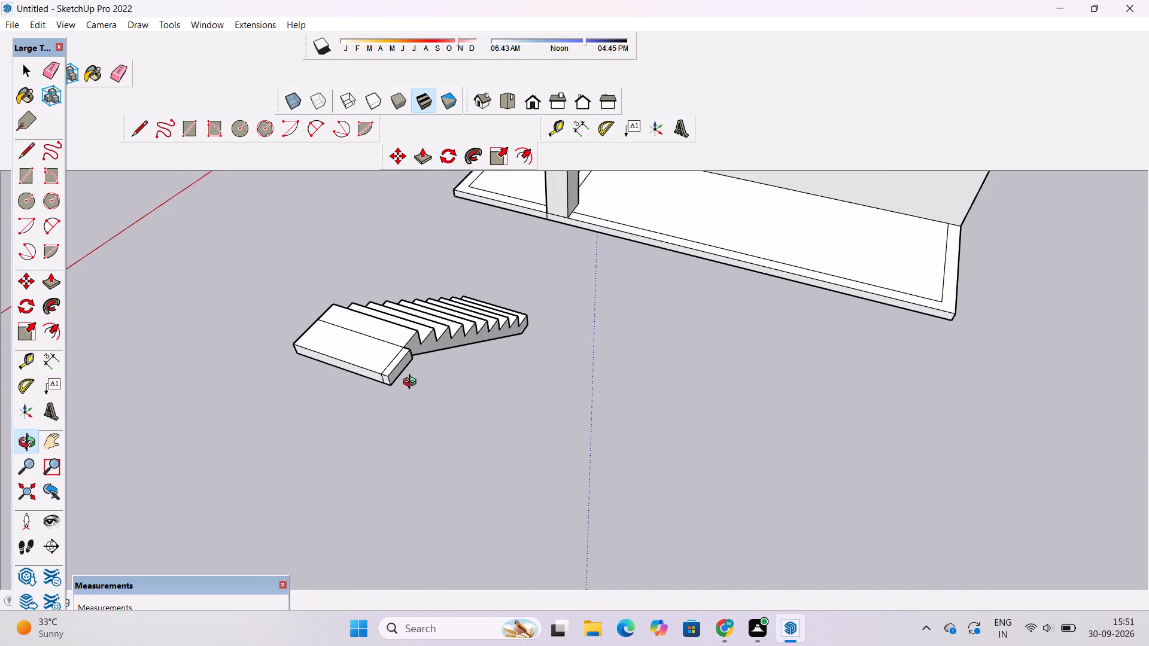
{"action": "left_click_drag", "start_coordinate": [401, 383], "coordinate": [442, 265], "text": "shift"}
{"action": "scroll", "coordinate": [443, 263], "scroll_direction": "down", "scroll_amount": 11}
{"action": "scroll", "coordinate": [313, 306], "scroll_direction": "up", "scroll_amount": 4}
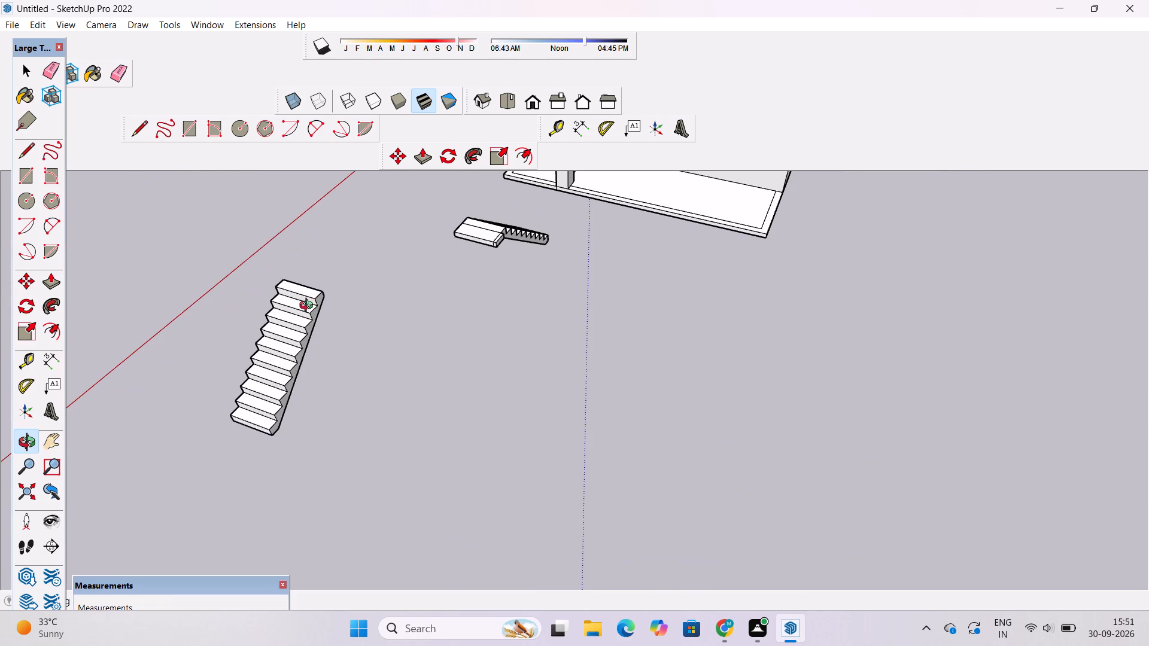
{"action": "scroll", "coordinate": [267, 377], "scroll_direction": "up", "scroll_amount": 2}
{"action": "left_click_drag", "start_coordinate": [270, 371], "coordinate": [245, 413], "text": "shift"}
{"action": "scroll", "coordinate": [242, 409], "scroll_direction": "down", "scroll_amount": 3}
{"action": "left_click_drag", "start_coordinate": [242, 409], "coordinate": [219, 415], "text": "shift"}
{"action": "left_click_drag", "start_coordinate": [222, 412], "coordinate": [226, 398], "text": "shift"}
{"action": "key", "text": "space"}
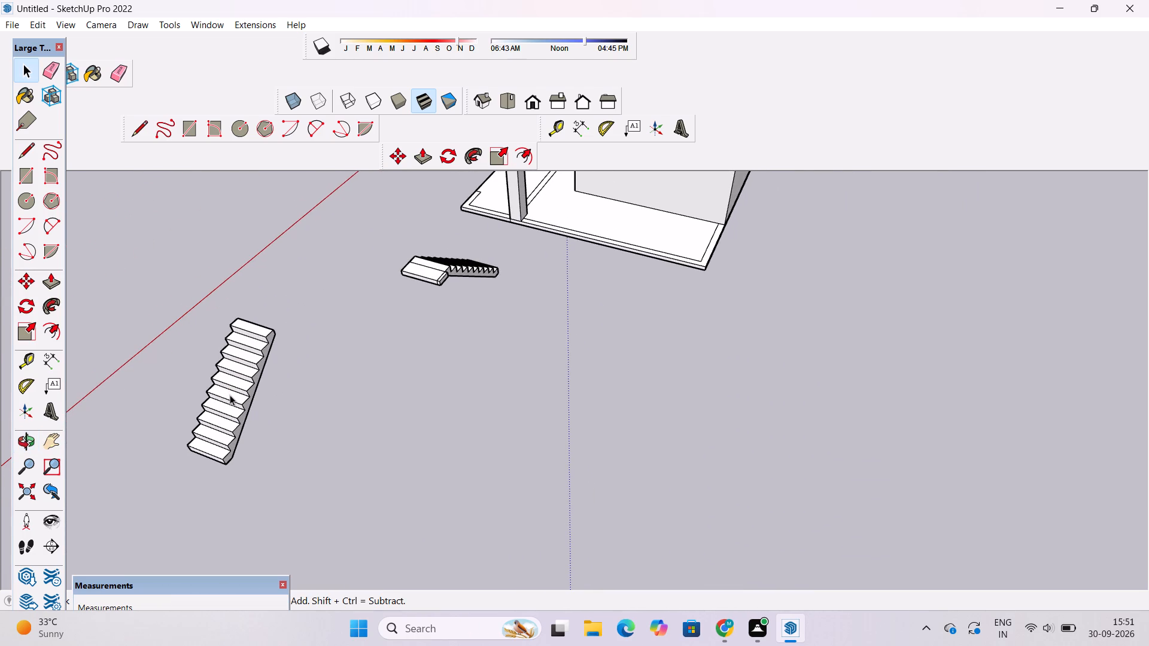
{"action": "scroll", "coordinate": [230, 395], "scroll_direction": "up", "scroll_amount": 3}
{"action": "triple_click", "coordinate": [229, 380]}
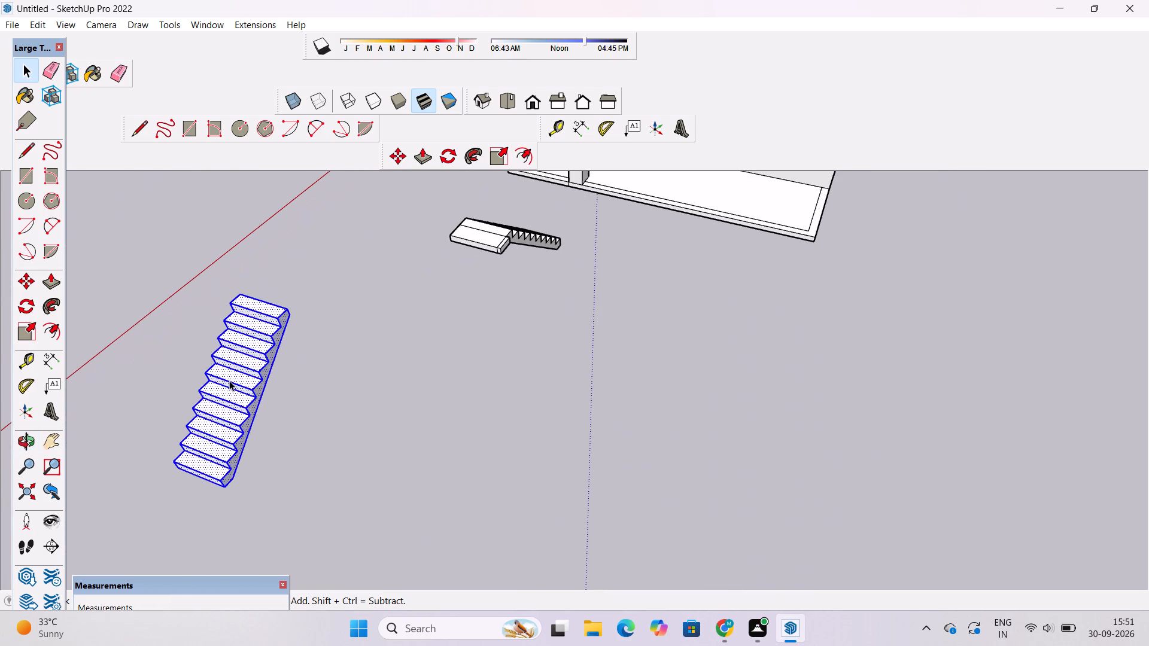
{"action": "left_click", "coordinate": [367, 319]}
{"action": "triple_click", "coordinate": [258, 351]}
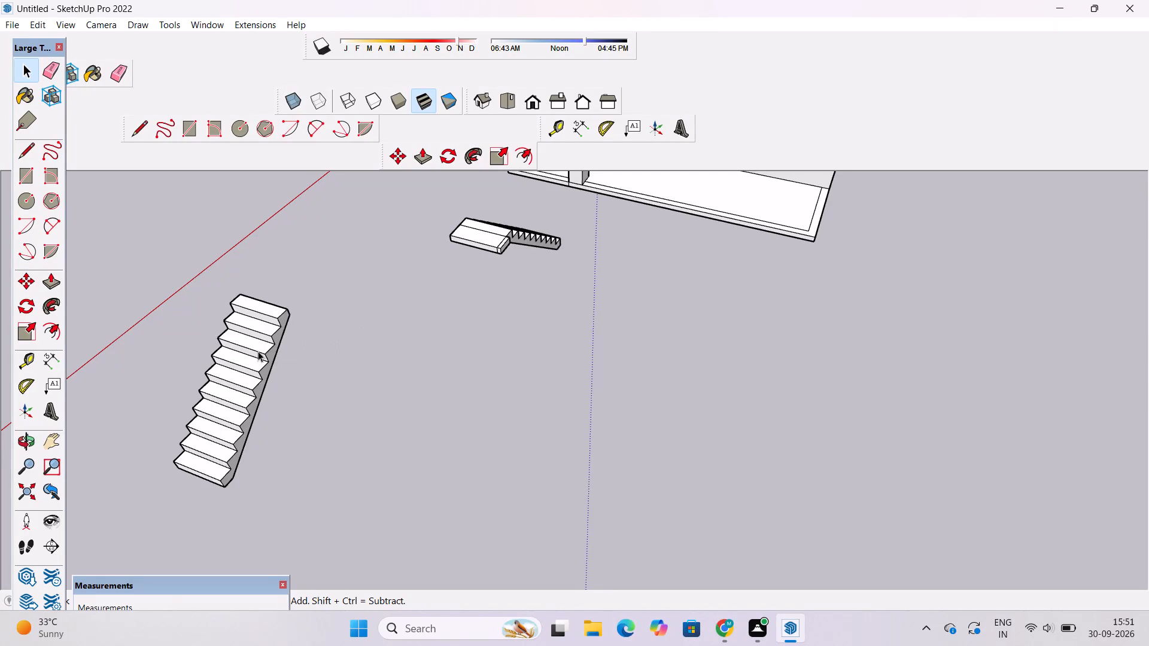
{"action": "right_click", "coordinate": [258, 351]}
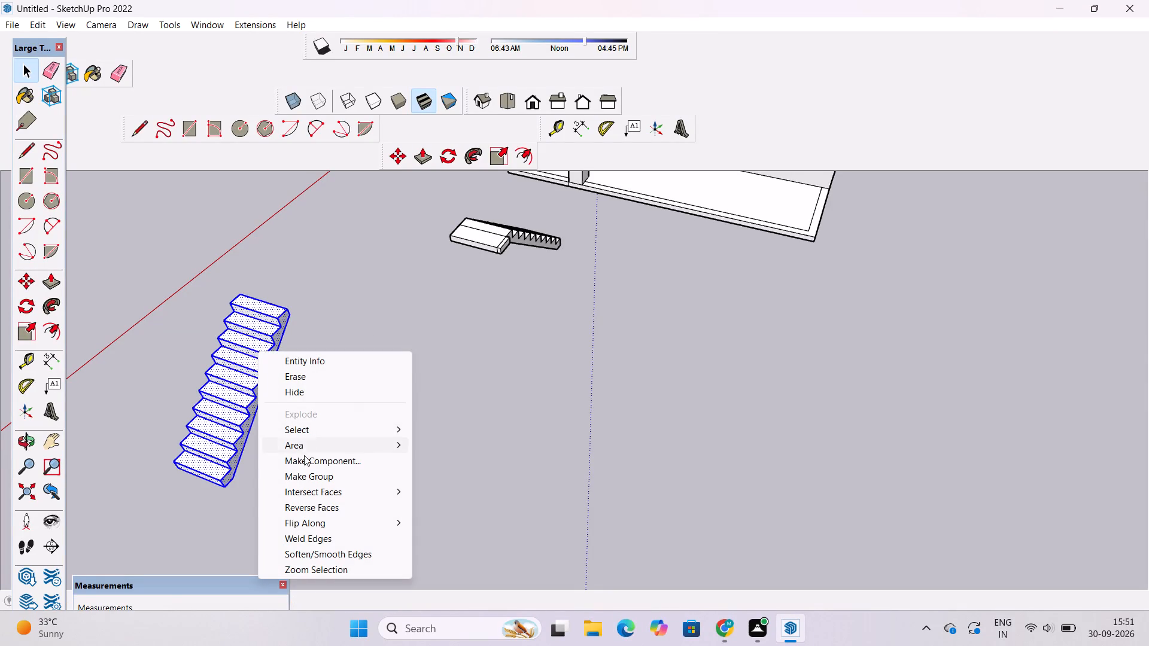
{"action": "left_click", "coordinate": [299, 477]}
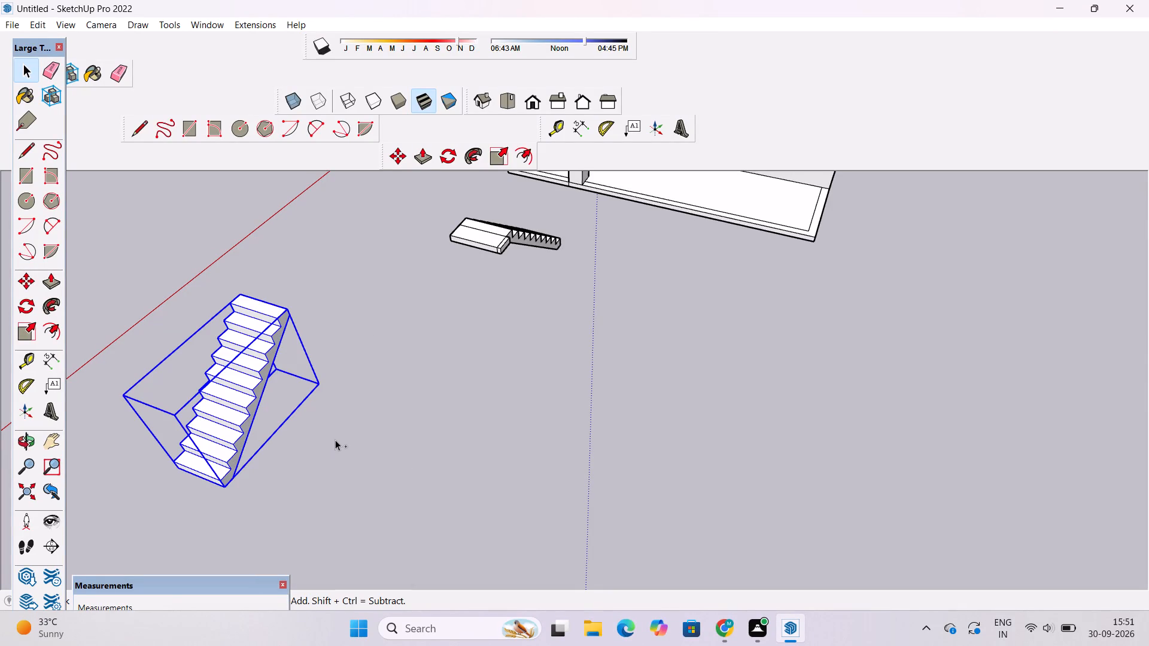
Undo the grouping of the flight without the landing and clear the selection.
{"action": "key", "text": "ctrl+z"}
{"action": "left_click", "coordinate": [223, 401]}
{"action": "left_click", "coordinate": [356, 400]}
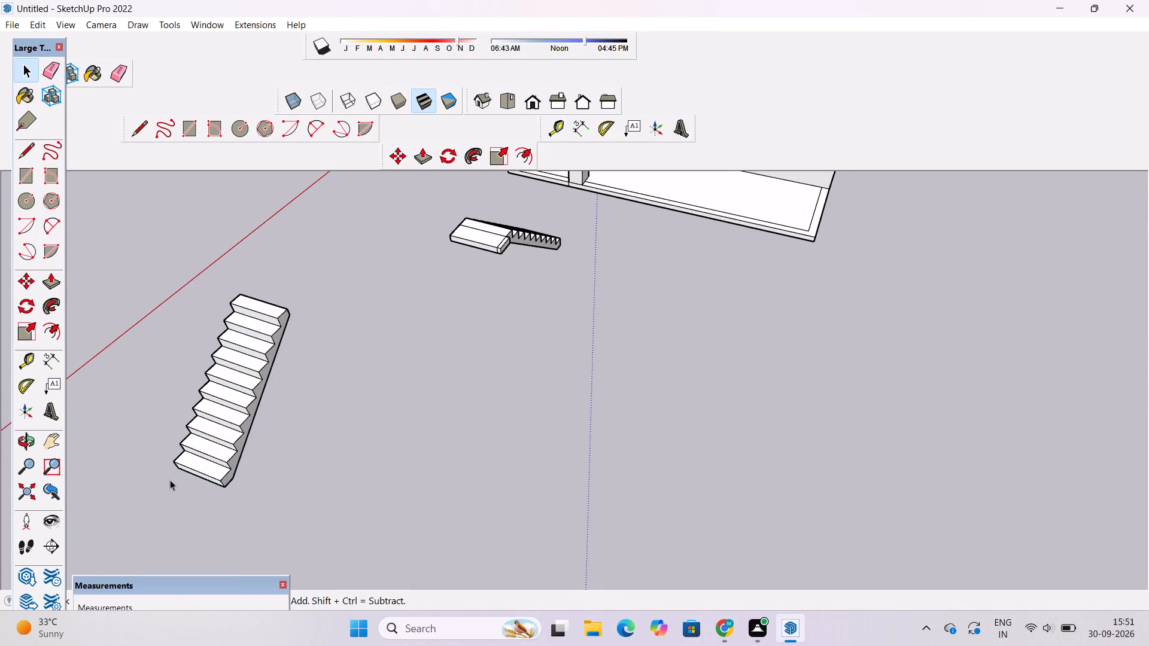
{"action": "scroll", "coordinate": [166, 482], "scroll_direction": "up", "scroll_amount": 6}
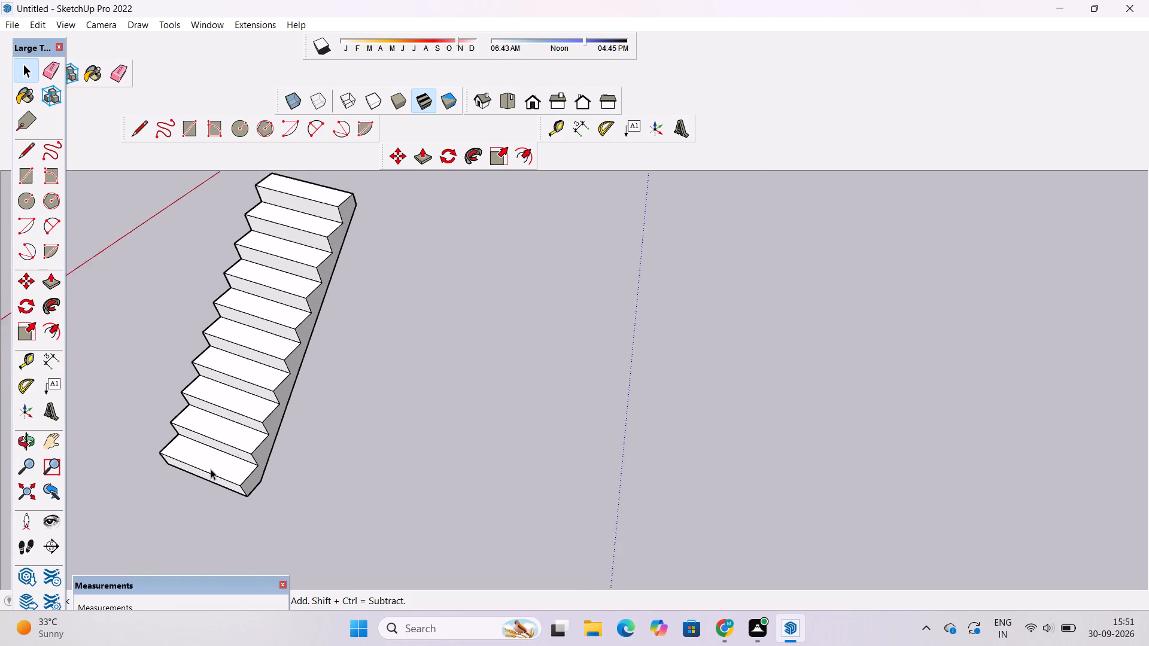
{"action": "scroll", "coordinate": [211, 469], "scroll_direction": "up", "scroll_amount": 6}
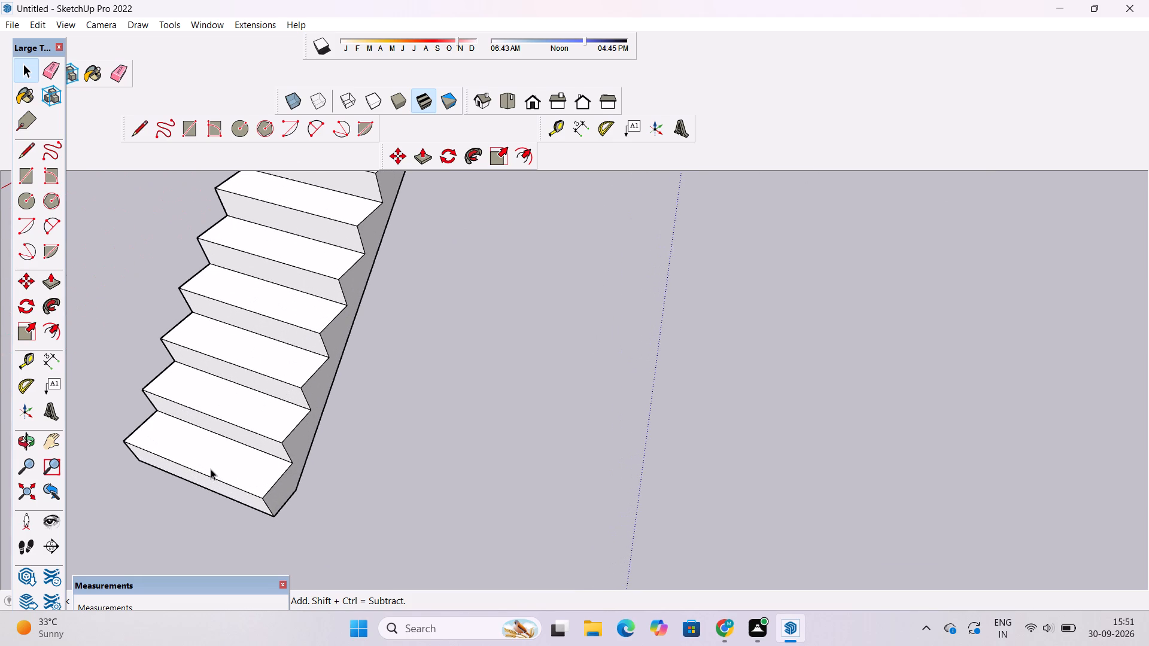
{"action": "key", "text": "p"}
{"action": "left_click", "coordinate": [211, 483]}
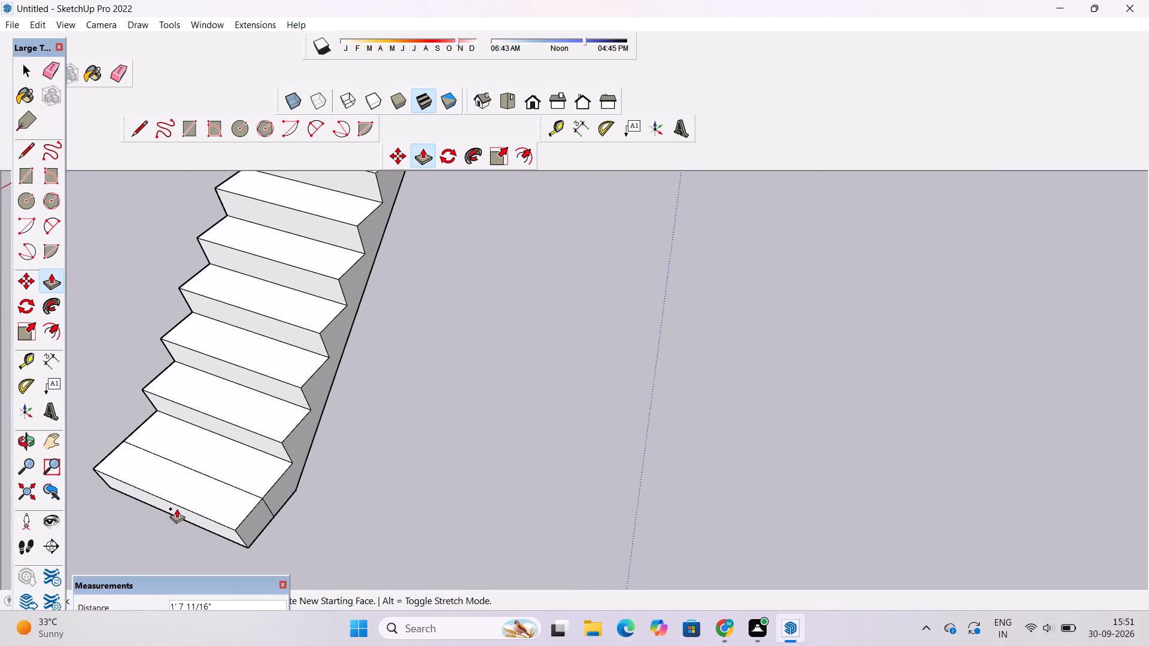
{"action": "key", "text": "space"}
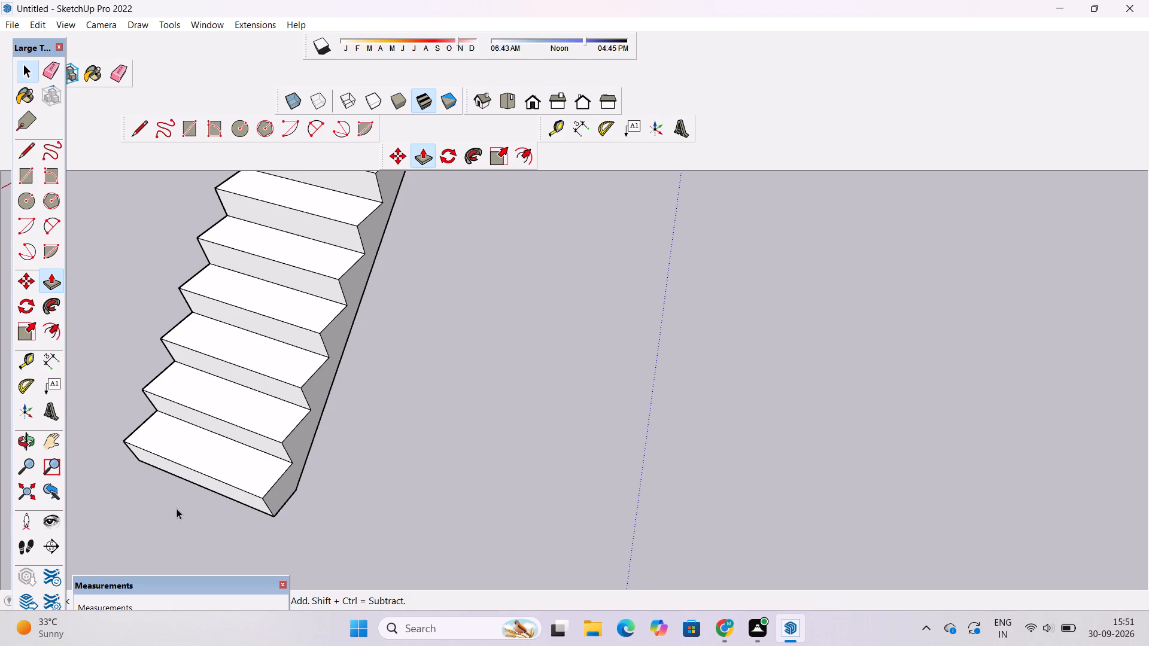
Select the entire flight without the landing and make it a group.
{"action": "type", "text": "o"}
{"action": "scroll", "coordinate": [177, 508], "scroll_direction": "down", "scroll_amount": 7}
{"action": "left_click_drag", "start_coordinate": [177, 508], "coordinate": [248, 500]}
{"action": "scroll", "coordinate": [254, 497], "scroll_direction": "down", "scroll_amount": 6}
{"action": "left_click_drag", "start_coordinate": [285, 479], "coordinate": [424, 421], "text": "shift"}
{"action": "scroll", "coordinate": [425, 420], "scroll_direction": "down", "scroll_amount": 4}
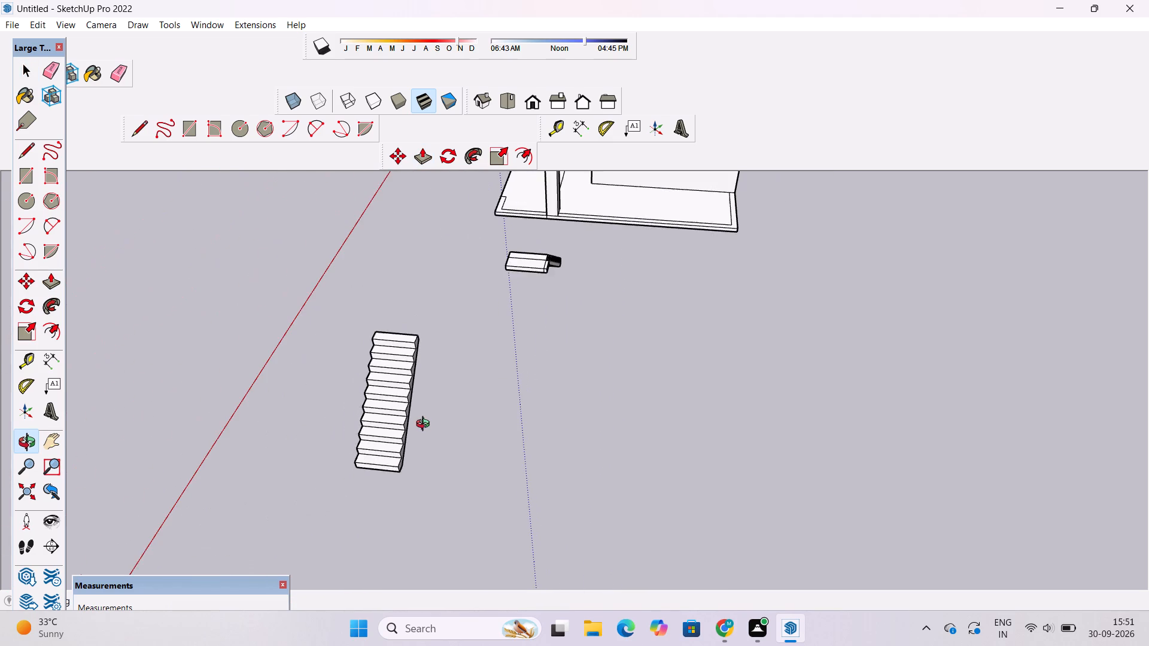
{"action": "left_click_drag", "start_coordinate": [425, 425], "coordinate": [428, 441], "text": "shift"}
{"action": "key", "text": "space"}
{"action": "scroll", "coordinate": [386, 446], "scroll_direction": "up", "scroll_amount": 4}
{"action": "triple_click", "coordinate": [386, 446]}
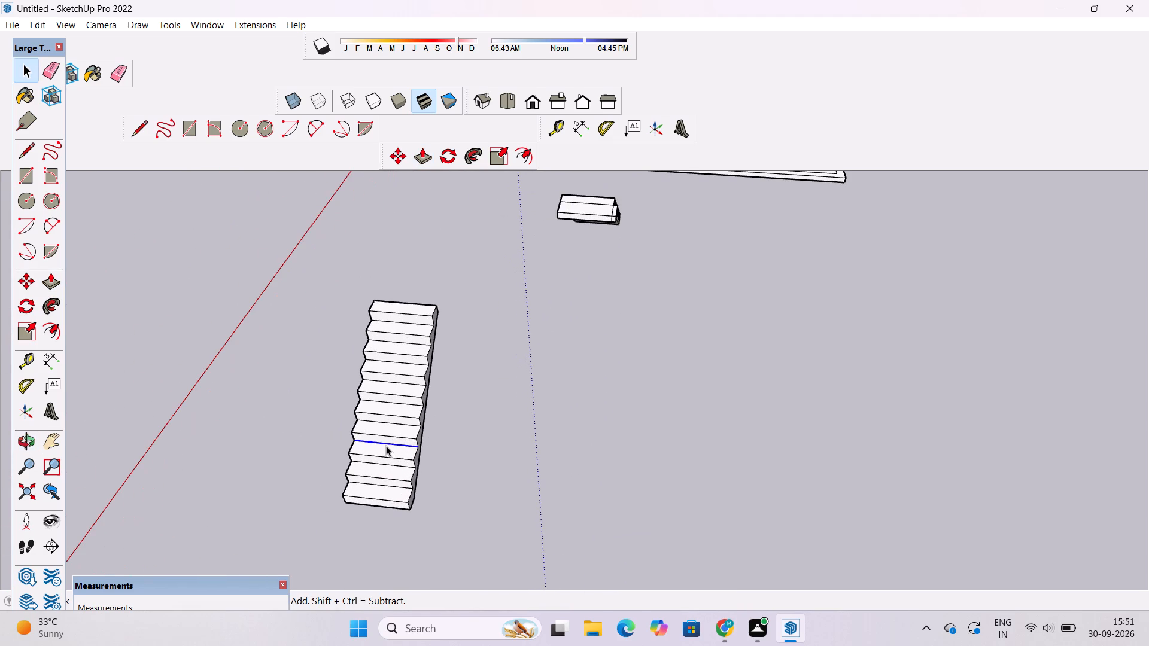
{"action": "left_click", "coordinate": [507, 428]}
{"action": "triple_click", "coordinate": [371, 430]}
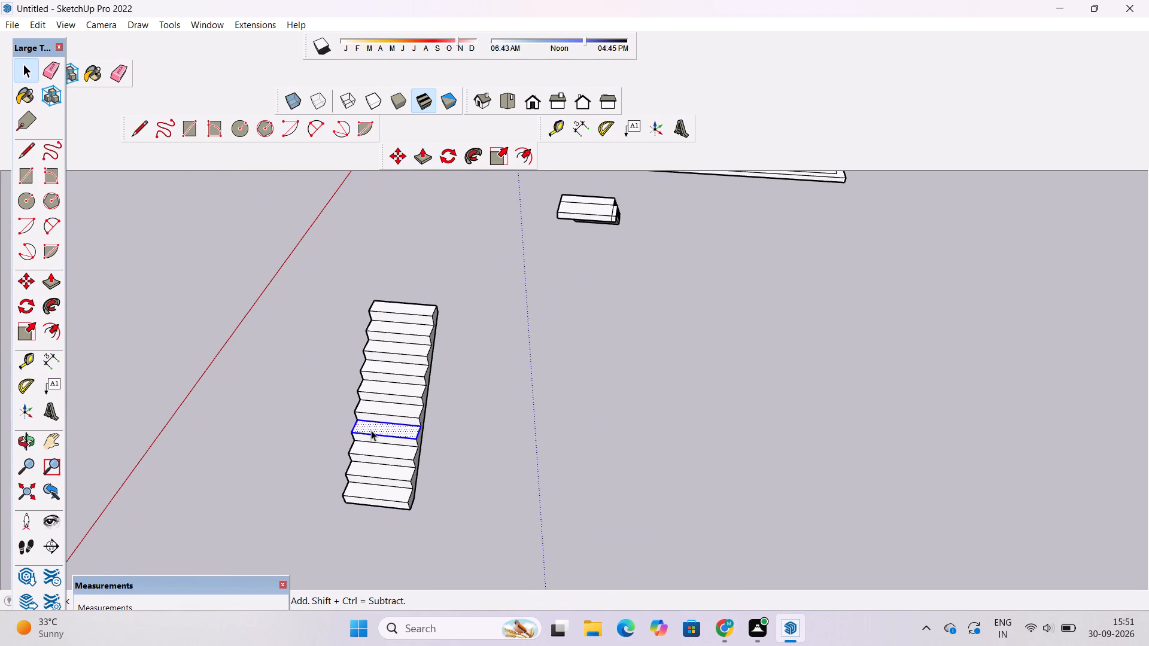
{"action": "right_click", "coordinate": [371, 430]}
{"action": "left_click", "coordinate": [426, 312]}
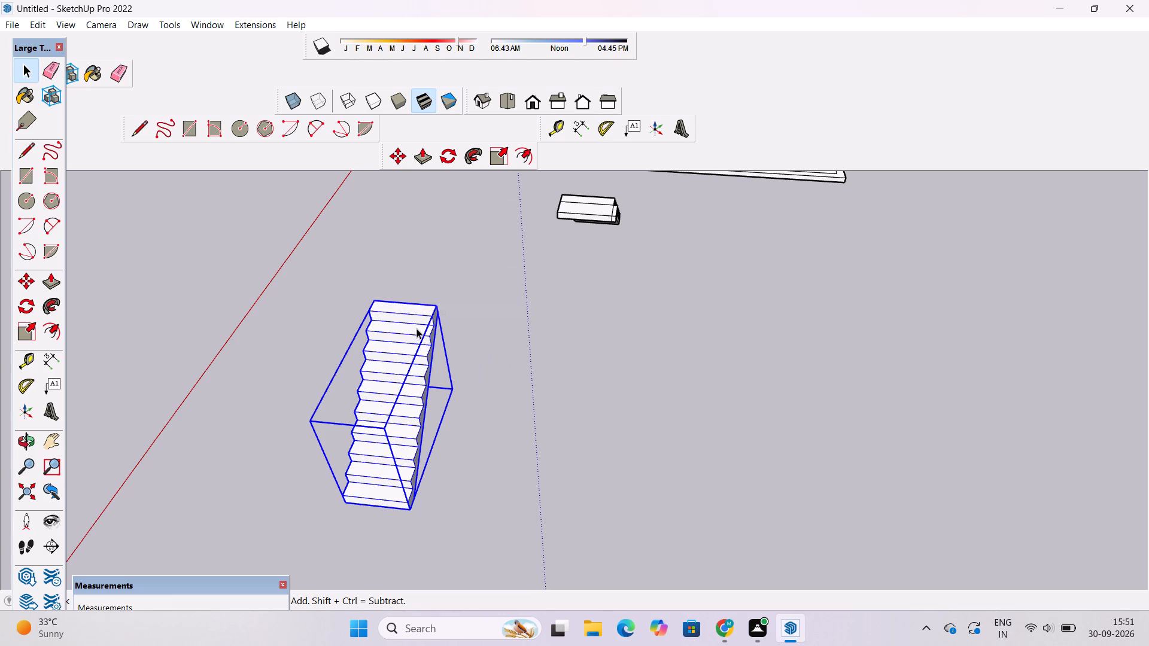
Copy the grouped flight from its bottom front corner onto the side corner of the other flight's landing.
{"action": "key", "text": "m"}
{"action": "scroll", "coordinate": [327, 500], "scroll_direction": "up", "scroll_amount": 5}
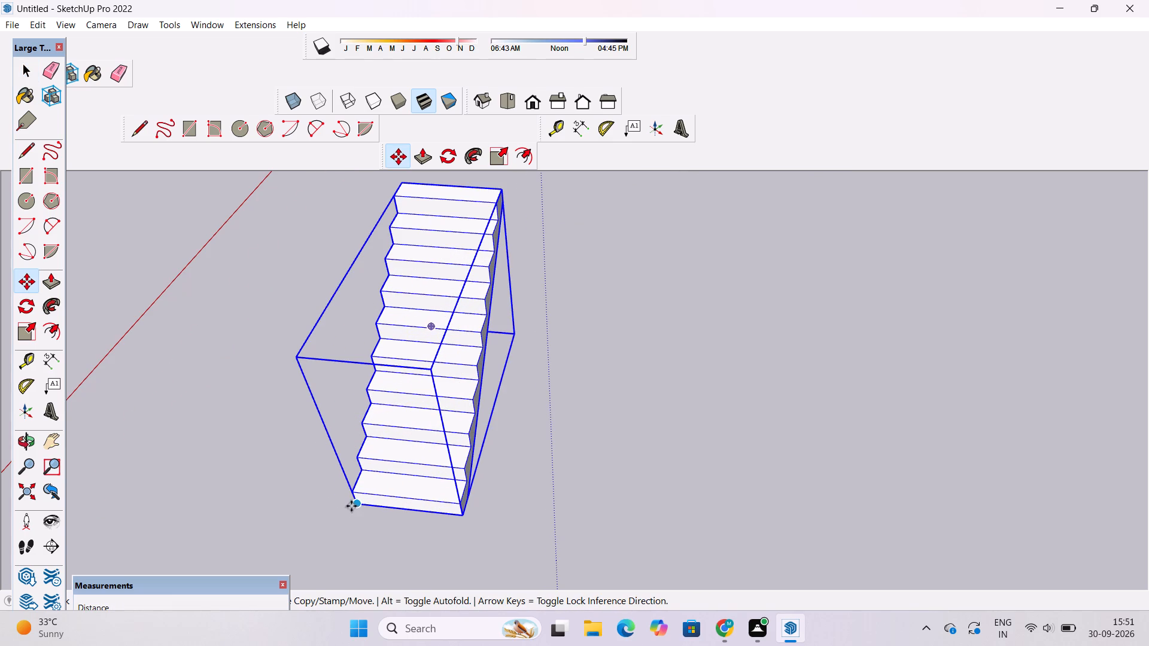
{"action": "left_click", "coordinate": [357, 507]}
{"action": "scroll", "coordinate": [379, 491], "scroll_direction": "down", "scroll_amount": 2}
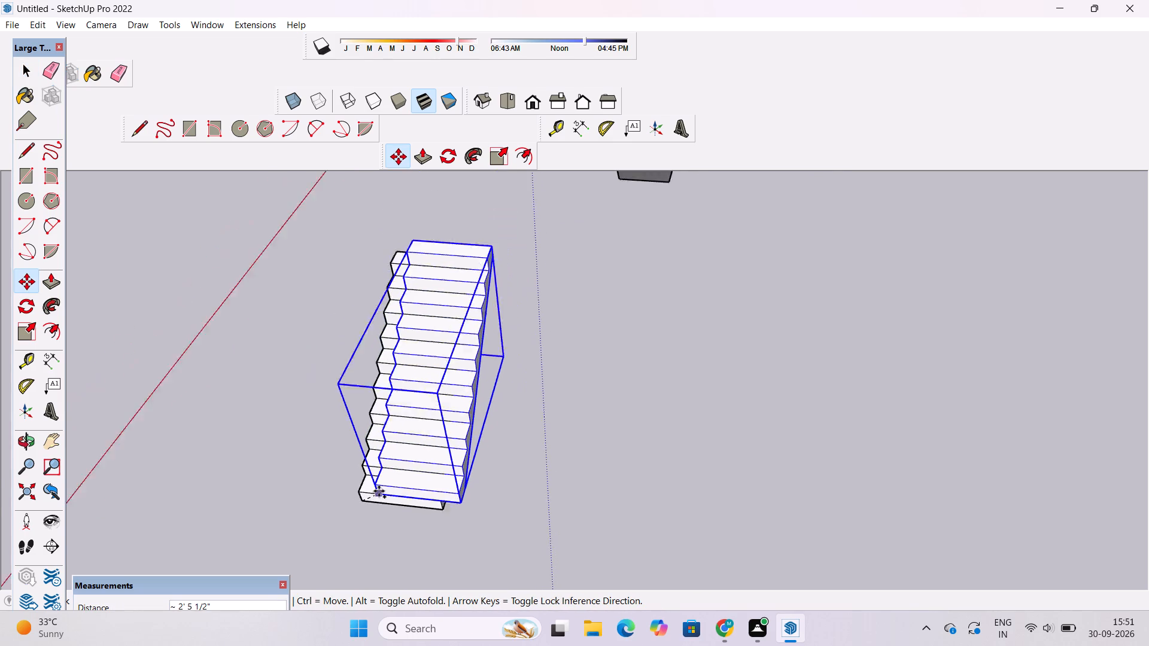
{"action": "scroll", "coordinate": [379, 491], "scroll_direction": "down", "scroll_amount": 7}
{"action": "scroll", "coordinate": [591, 335], "scroll_direction": "up", "scroll_amount": 6}
{"action": "scroll", "coordinate": [564, 200], "scroll_direction": "up", "scroll_amount": 3}
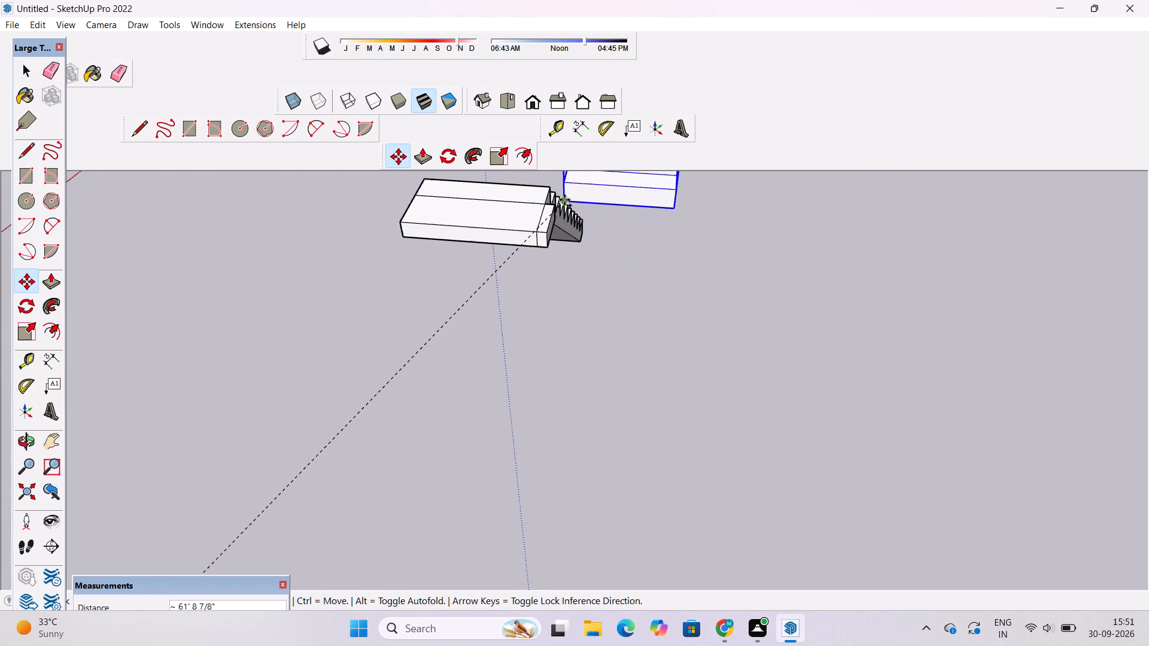
{"action": "scroll", "coordinate": [564, 200], "scroll_direction": "up", "scroll_amount": 13}
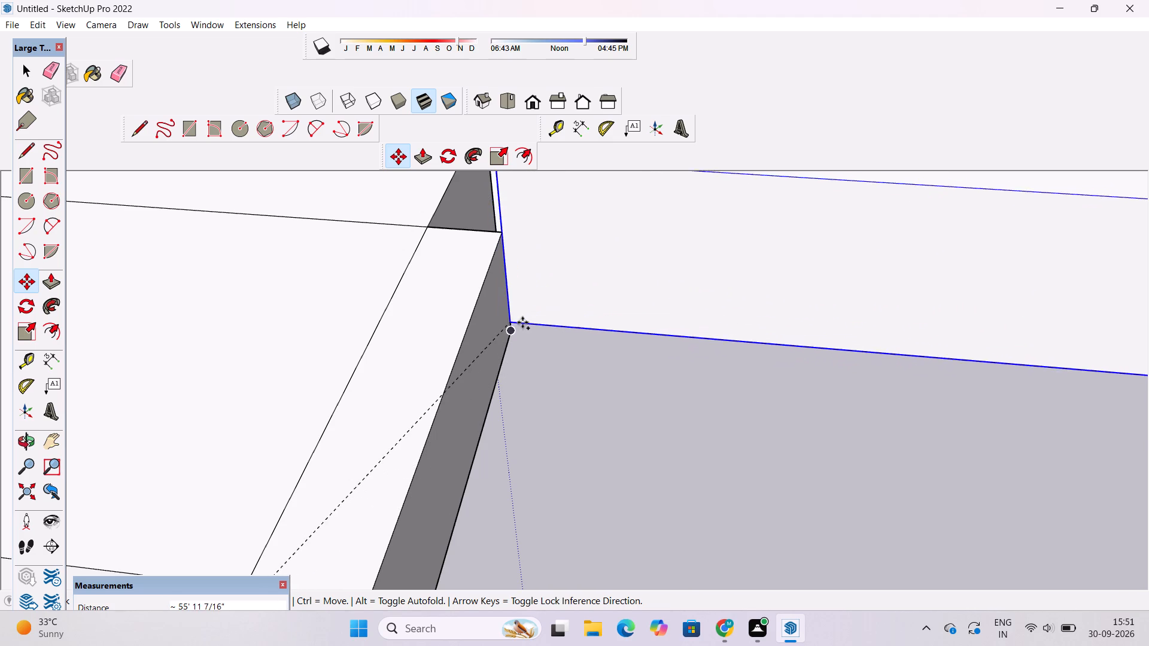
{"action": "left_click", "coordinate": [513, 334]}
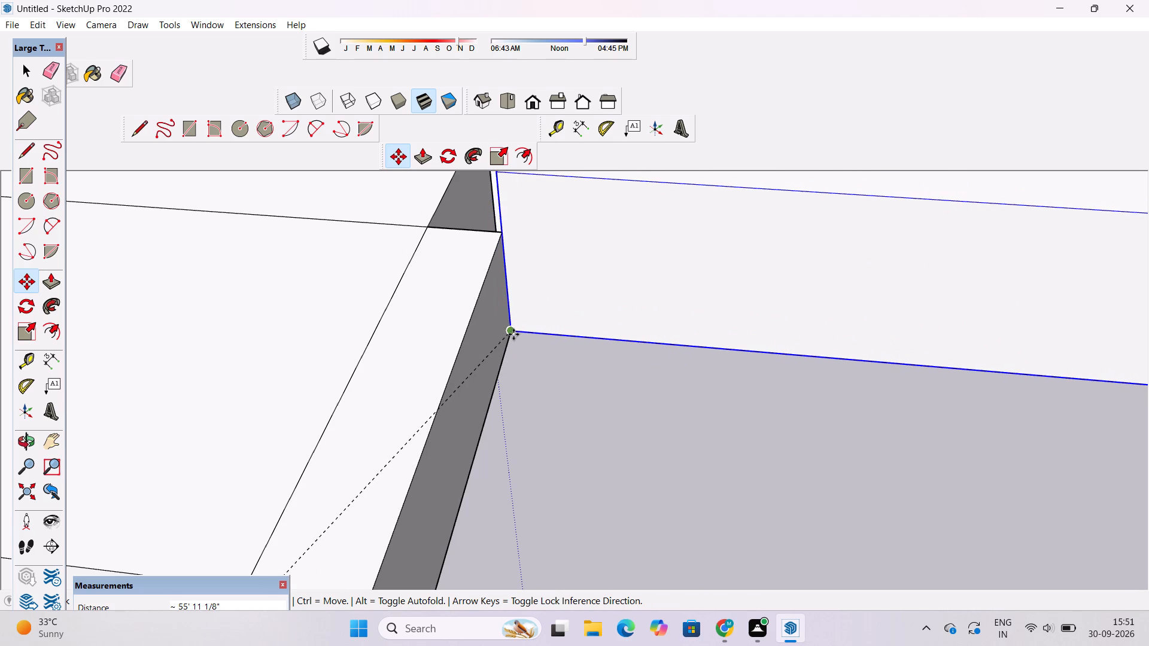
Examine from several sides and from below how the copied flight meets the landing and the house.
{"action": "key", "text": "o"}
{"action": "scroll", "coordinate": [513, 334], "scroll_direction": "down", "scroll_amount": 6}
{"action": "left_click_drag", "start_coordinate": [519, 359], "coordinate": [536, 331]}
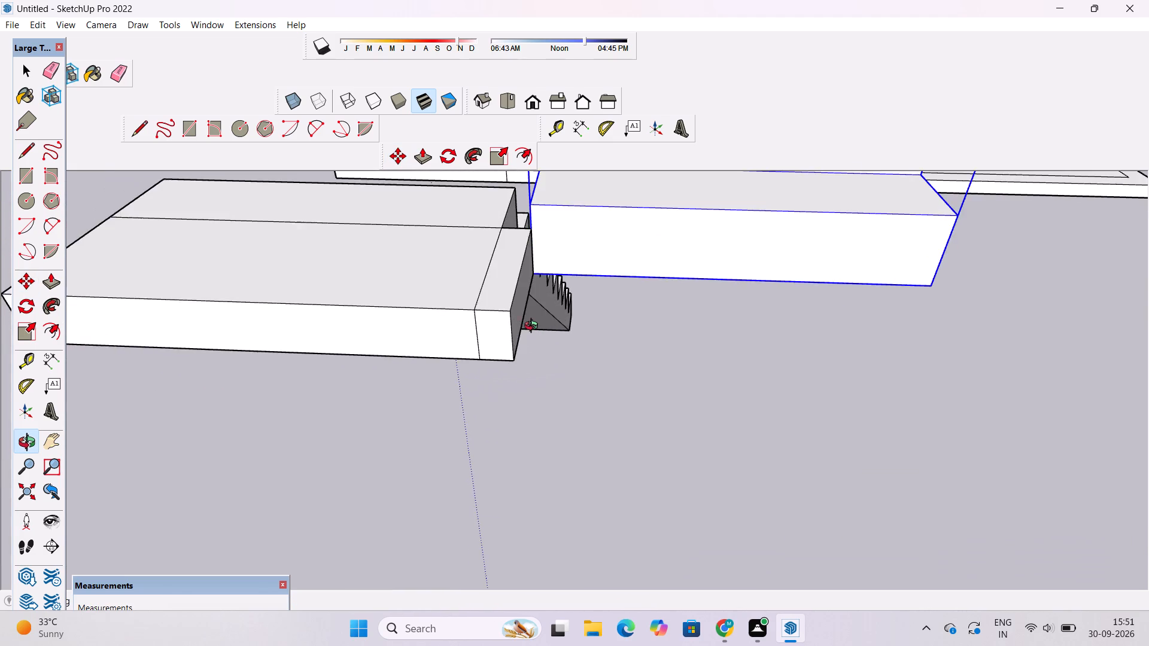
{"action": "scroll", "coordinate": [533, 325], "scroll_direction": "down", "scroll_amount": 6}
{"action": "left_click_drag", "start_coordinate": [422, 339], "coordinate": [706, 337]}
{"action": "scroll", "coordinate": [735, 263], "scroll_direction": "up", "scroll_amount": 5}
{"action": "left_click_drag", "start_coordinate": [716, 282], "coordinate": [490, 289]}
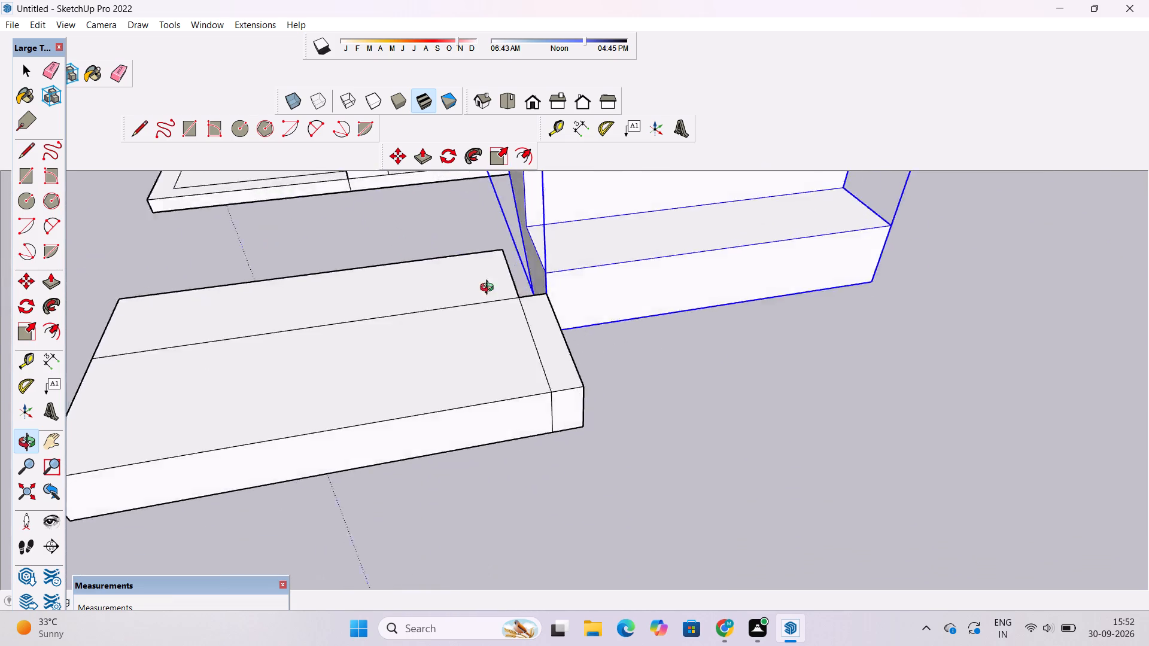
{"action": "left_click_drag", "start_coordinate": [490, 289], "coordinate": [341, 249]}
{"action": "left_click_drag", "start_coordinate": [481, 273], "coordinate": [423, 313], "text": "shift"}
{"action": "left_click_drag", "start_coordinate": [465, 327], "coordinate": [494, 202]}
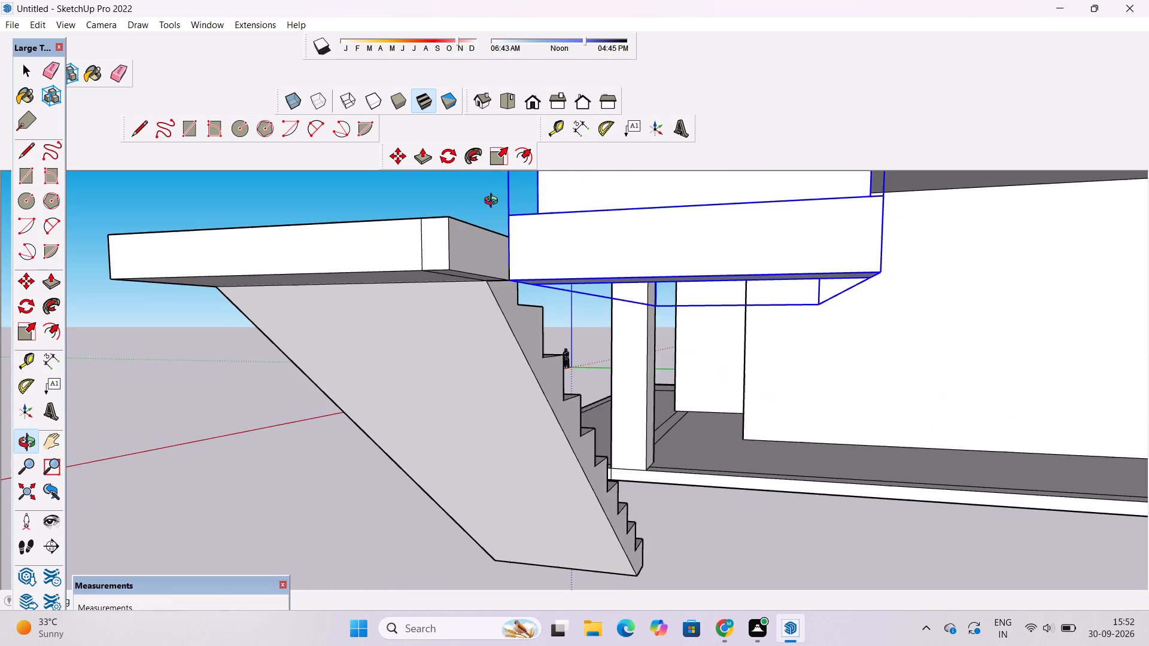
{"action": "left_click_drag", "start_coordinate": [493, 220], "coordinate": [402, 236], "text": "shift"}
{"action": "scroll", "coordinate": [384, 235], "scroll_direction": "down", "scroll_amount": 6}
{"action": "left_click_drag", "start_coordinate": [375, 241], "coordinate": [615, 316]}
{"action": "left_click_drag", "start_coordinate": [624, 310], "coordinate": [364, 346], "text": "shift"}
{"action": "scroll", "coordinate": [291, 330], "scroll_direction": "down", "scroll_amount": 2}
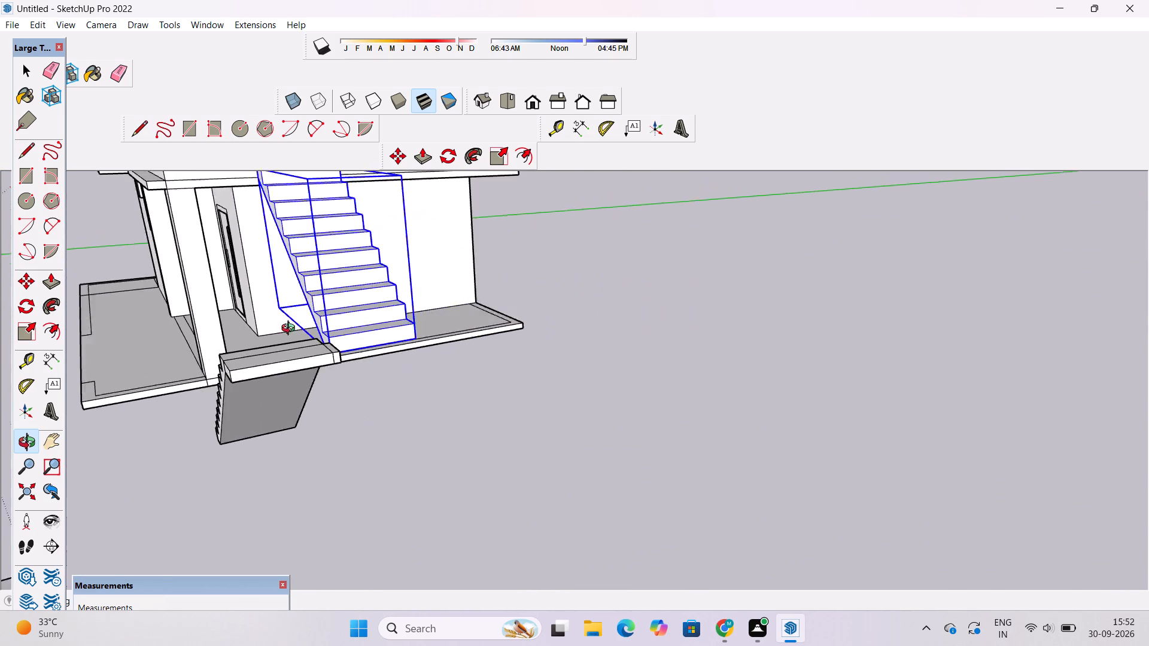
{"action": "scroll", "coordinate": [291, 330], "scroll_direction": "down", "scroll_amount": 2}
{"action": "left_click_drag", "start_coordinate": [274, 327], "coordinate": [373, 356]}
{"action": "left_click_drag", "start_coordinate": [374, 347], "coordinate": [259, 374], "text": "shift"}
{"action": "scroll", "coordinate": [253, 372], "scroll_direction": "up", "scroll_amount": 2}
{"action": "left_click_drag", "start_coordinate": [253, 371], "coordinate": [232, 360], "text": "shift"}
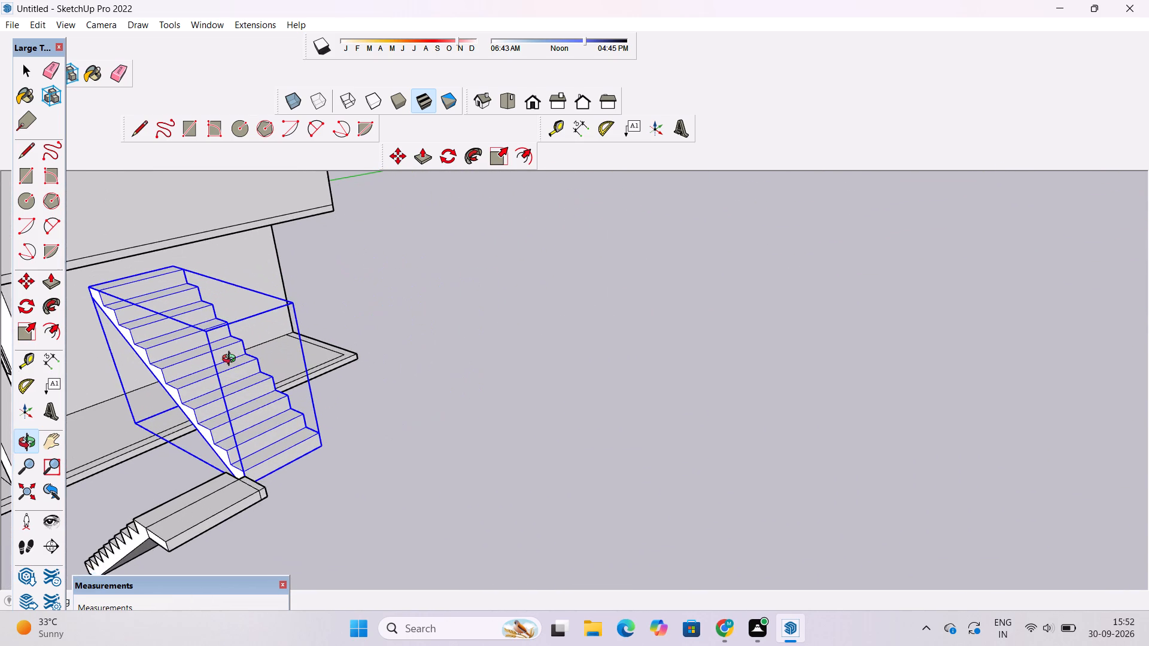
{"action": "left_click_drag", "start_coordinate": [232, 360], "coordinate": [233, 362], "text": "shift"}
{"action": "key", "text": "space"}
{"action": "scroll", "coordinate": [245, 360], "scroll_direction": "down", "scroll_amount": 4}
{"action": "scroll", "coordinate": [218, 370], "scroll_direction": "up", "scroll_amount": 6}
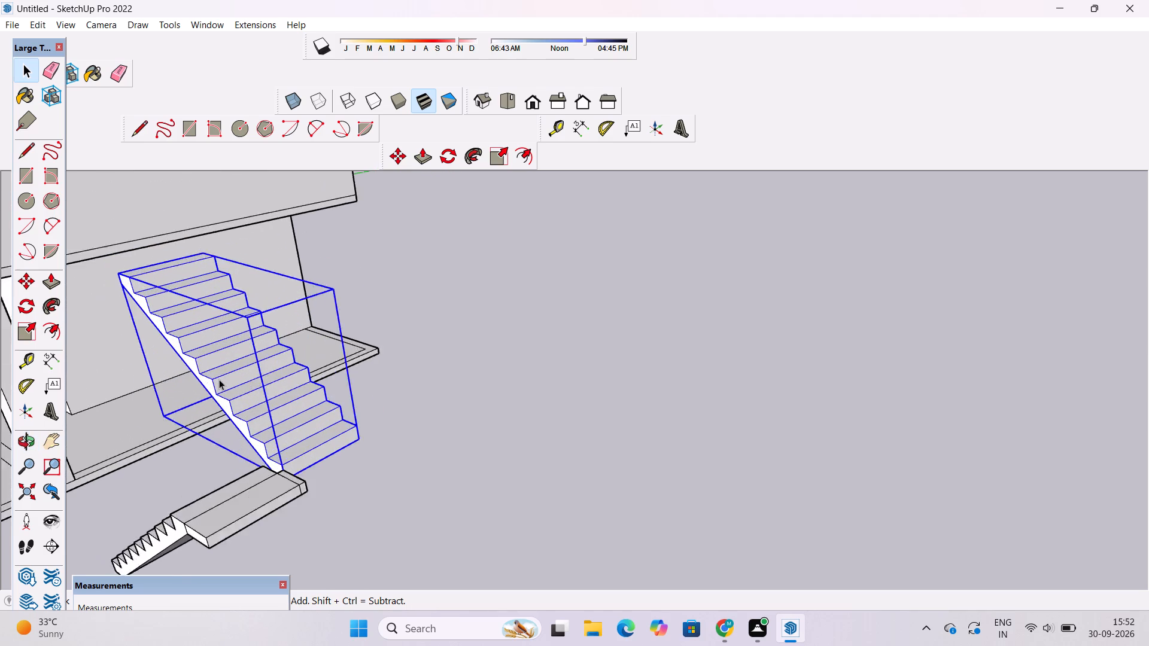
{"action": "scroll", "coordinate": [219, 379], "scroll_direction": "up", "scroll_amount": 2}
Inside the copied flight's group, Push/Pull the lowest riser face 3' outward to the landing's outer corner, and leave the group.
{"action": "key", "text": "o"}
{"action": "left_click_drag", "start_coordinate": [471, 463], "coordinate": [370, 455]}
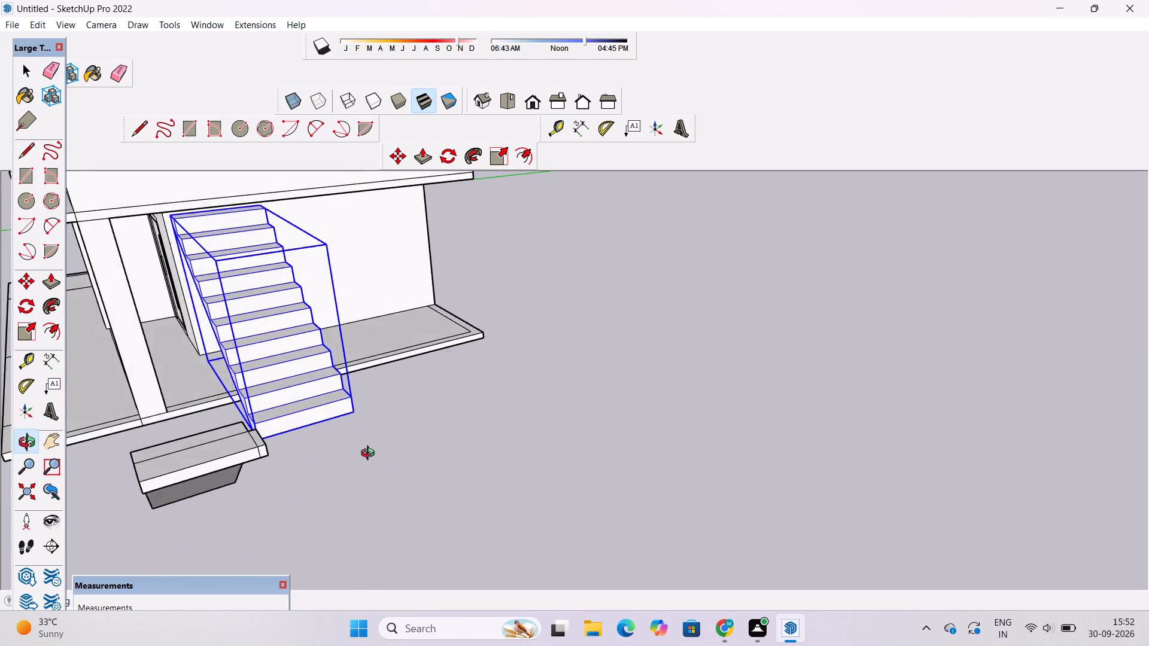
{"action": "left_click_drag", "start_coordinate": [370, 455], "coordinate": [373, 456]}
{"action": "left_click_drag", "start_coordinate": [336, 431], "coordinate": [361, 471], "text": "shift"}
{"action": "scroll", "coordinate": [339, 483], "scroll_direction": "up", "scroll_amount": 6}
{"action": "left_click_drag", "start_coordinate": [322, 455], "coordinate": [375, 491], "text": "shift"}
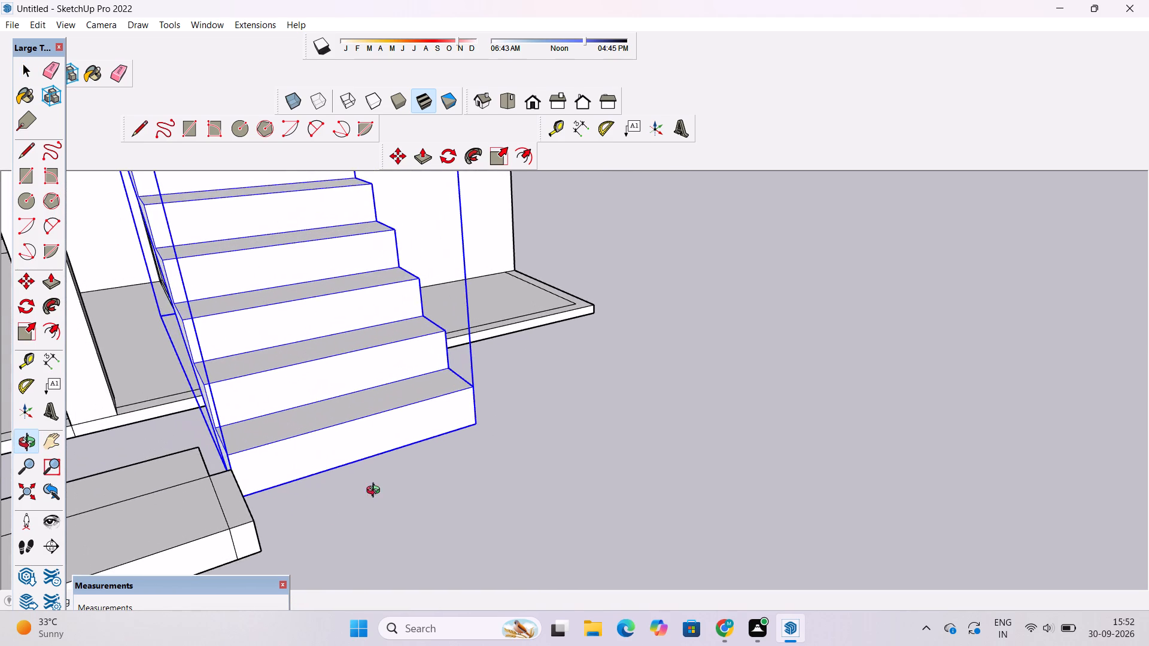
{"action": "scroll", "coordinate": [312, 476], "scroll_direction": "up", "scroll_amount": 4}
{"action": "left_click_drag", "start_coordinate": [312, 476], "coordinate": [415, 482], "text": "shift"}
{"action": "key", "text": "space"}
{"action": "left_click", "coordinate": [399, 458]}
{"action": "double_click", "coordinate": [399, 458]}
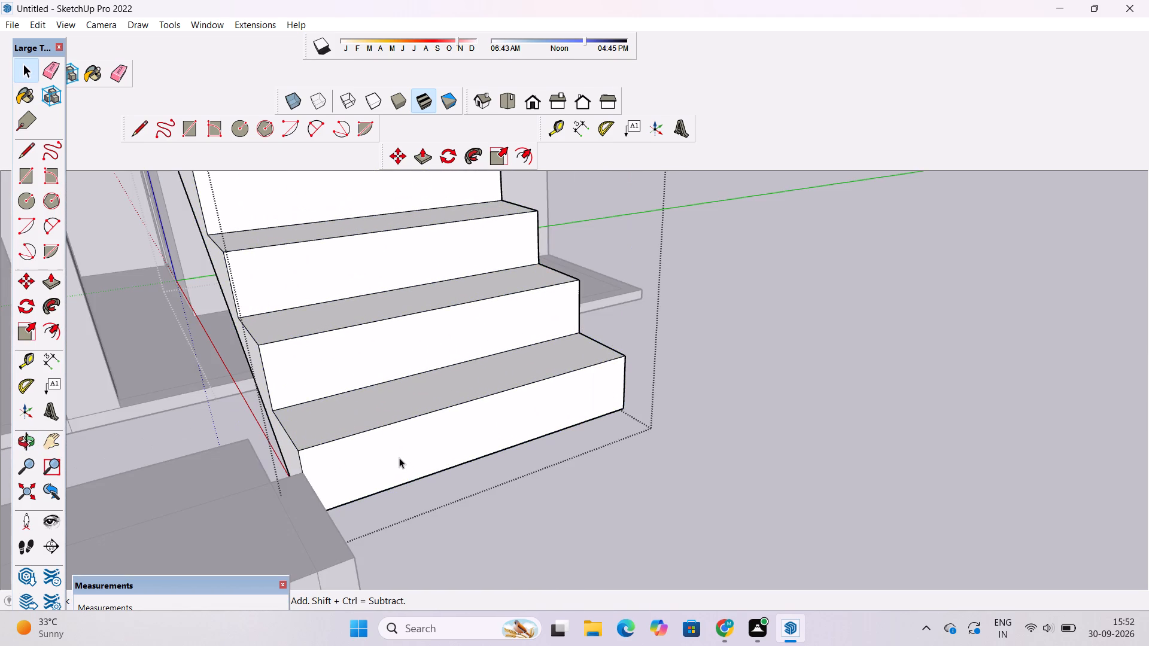
{"action": "left_click", "coordinate": [399, 458]}
{"action": "left_click", "coordinate": [396, 455]}
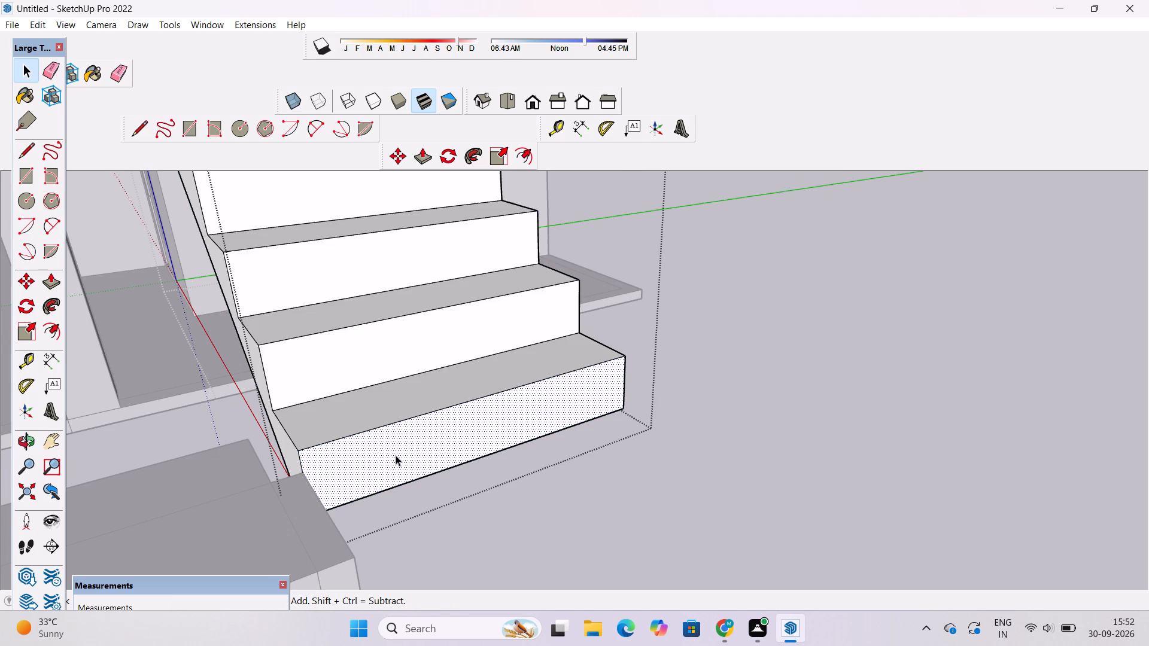
{"action": "key", "text": "p"}
{"action": "left_click", "coordinate": [348, 457]}
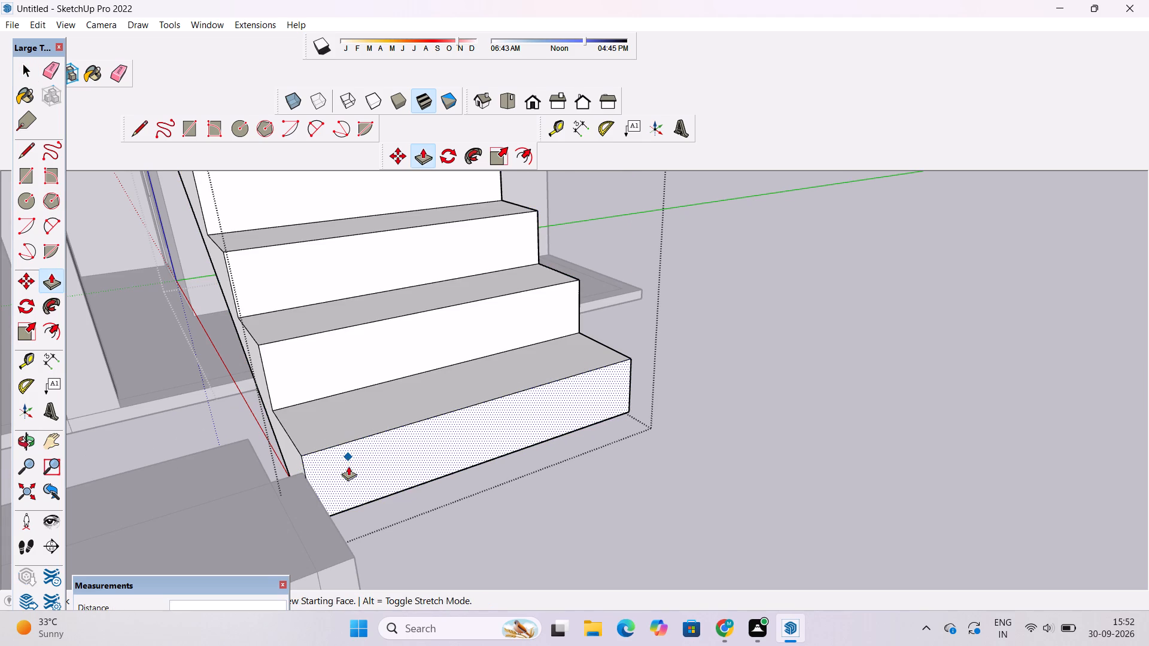
{"action": "scroll", "coordinate": [342, 496], "scroll_direction": "down", "scroll_amount": 6}
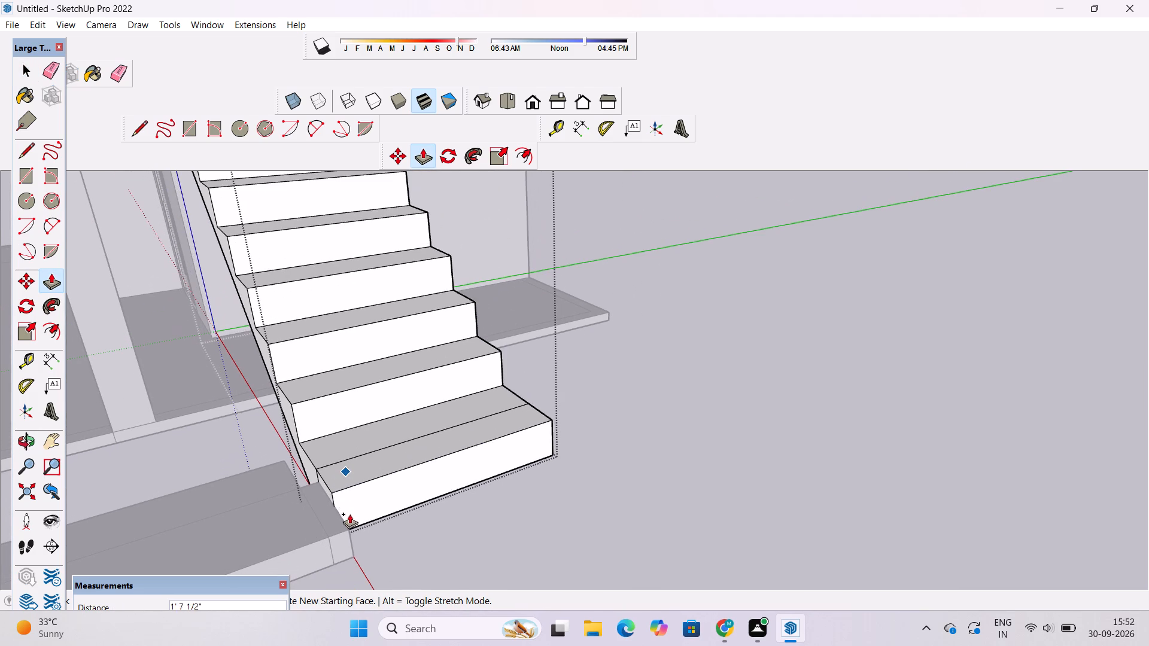
{"action": "left_click", "coordinate": [348, 538]}
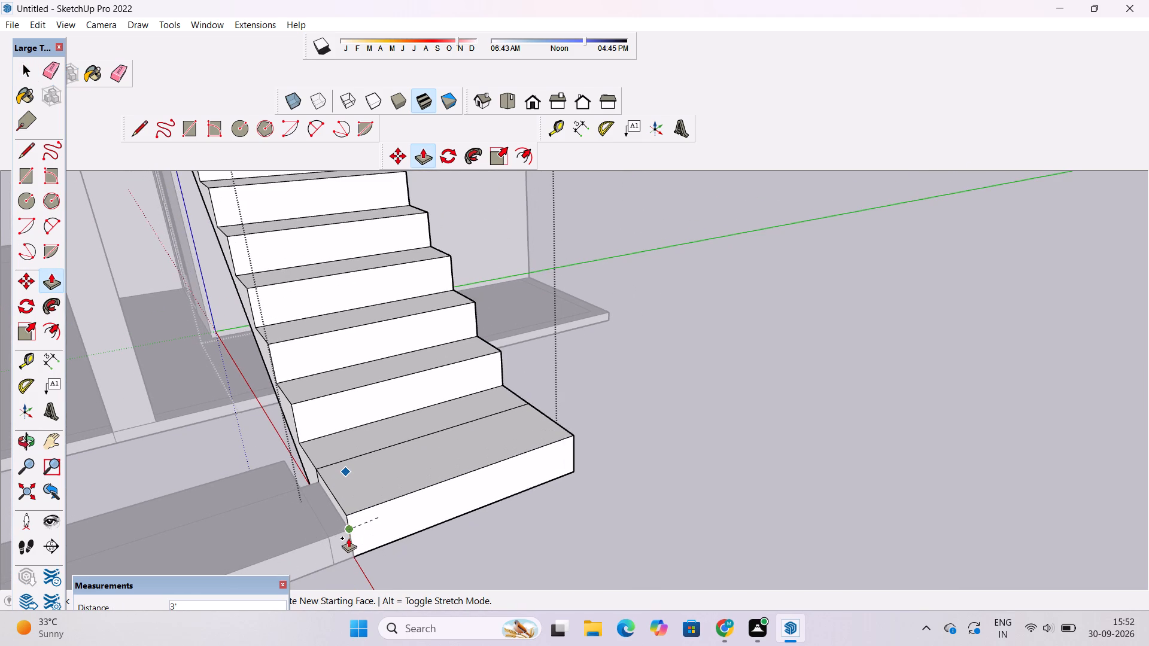
{"action": "key", "text": "space"}
{"action": "left_click", "coordinate": [766, 440]}
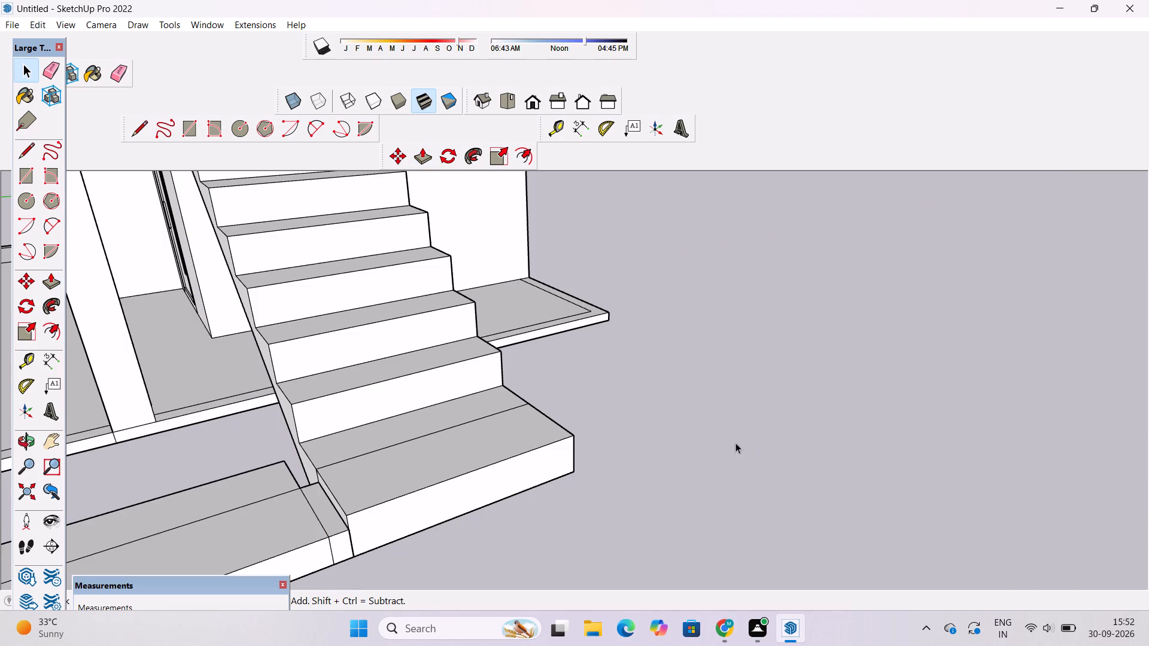
Examine the joint between the extended bottom step and the landing, including their height difference, from several angles.
{"action": "scroll", "coordinate": [746, 499], "scroll_direction": "up", "scroll_amount": 2}
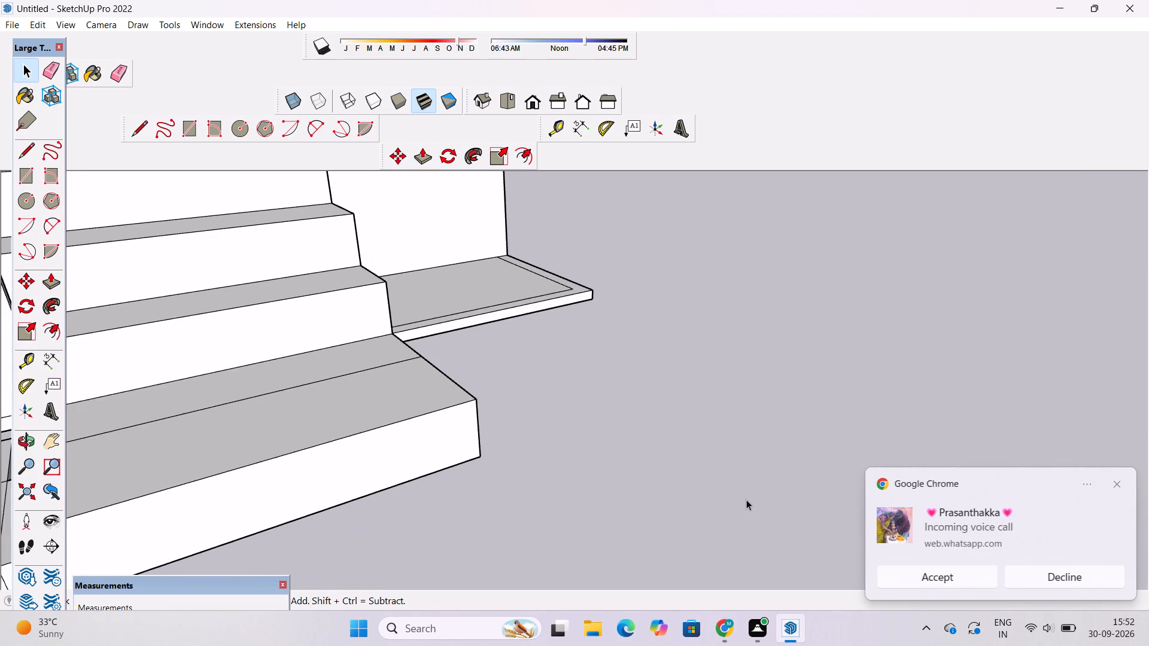
{"action": "scroll", "coordinate": [746, 499], "scroll_direction": "down", "scroll_amount": 2}
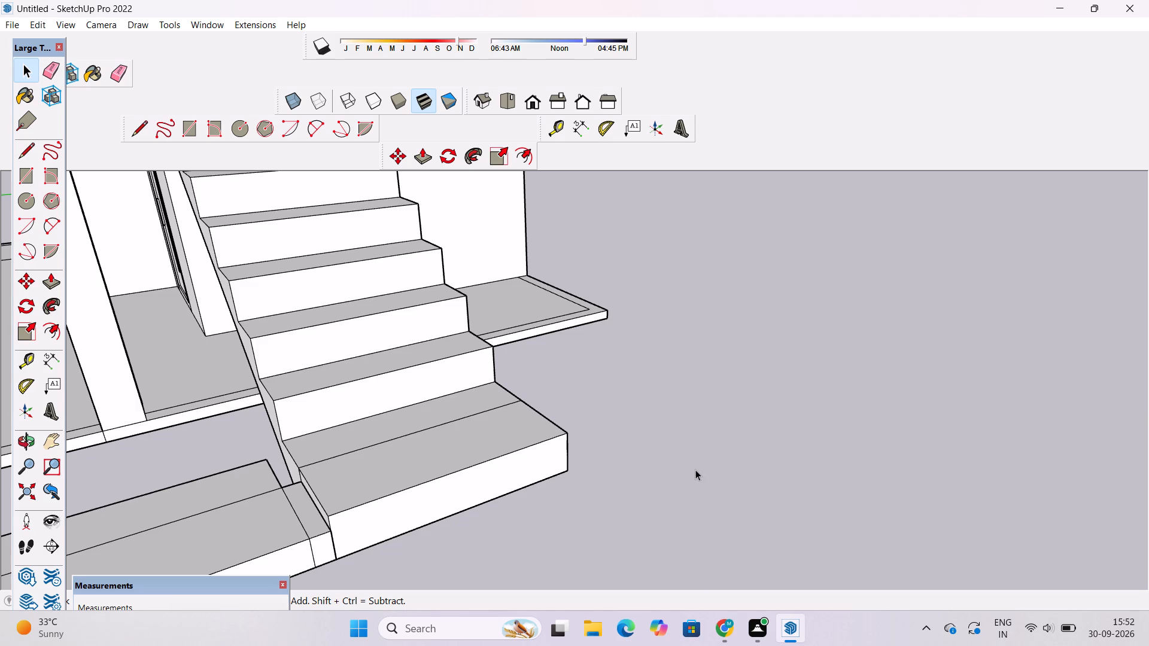
{"action": "key", "text": "space"}
{"action": "type", "text": "o"}
{"action": "scroll", "coordinate": [689, 471], "scroll_direction": "down", "scroll_amount": 4}
{"action": "left_click_drag", "start_coordinate": [716, 470], "coordinate": [649, 456]}
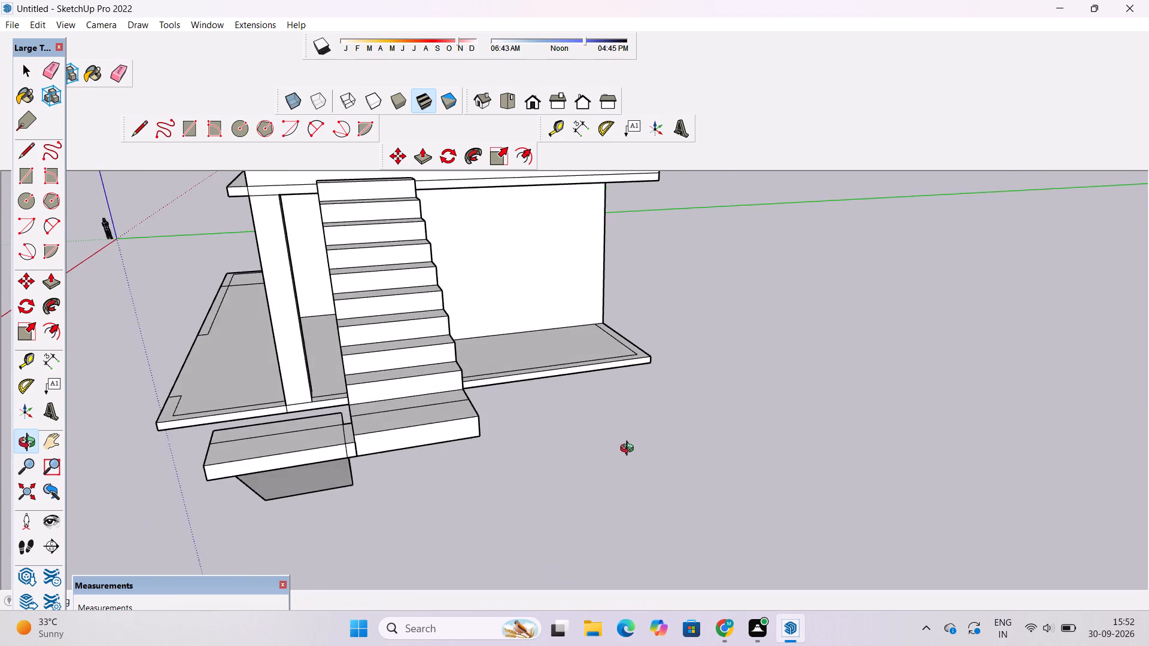
{"action": "scroll", "coordinate": [629, 450], "scroll_direction": "down", "scroll_amount": 5}
{"action": "left_click_drag", "start_coordinate": [517, 444], "coordinate": [582, 483], "text": "shift"}
{"action": "scroll", "coordinate": [582, 482], "scroll_direction": "up", "scroll_amount": 5}
{"action": "left_click_drag", "start_coordinate": [582, 482], "coordinate": [550, 479]}
{"action": "scroll", "coordinate": [538, 477], "scroll_direction": "up", "scroll_amount": 2}
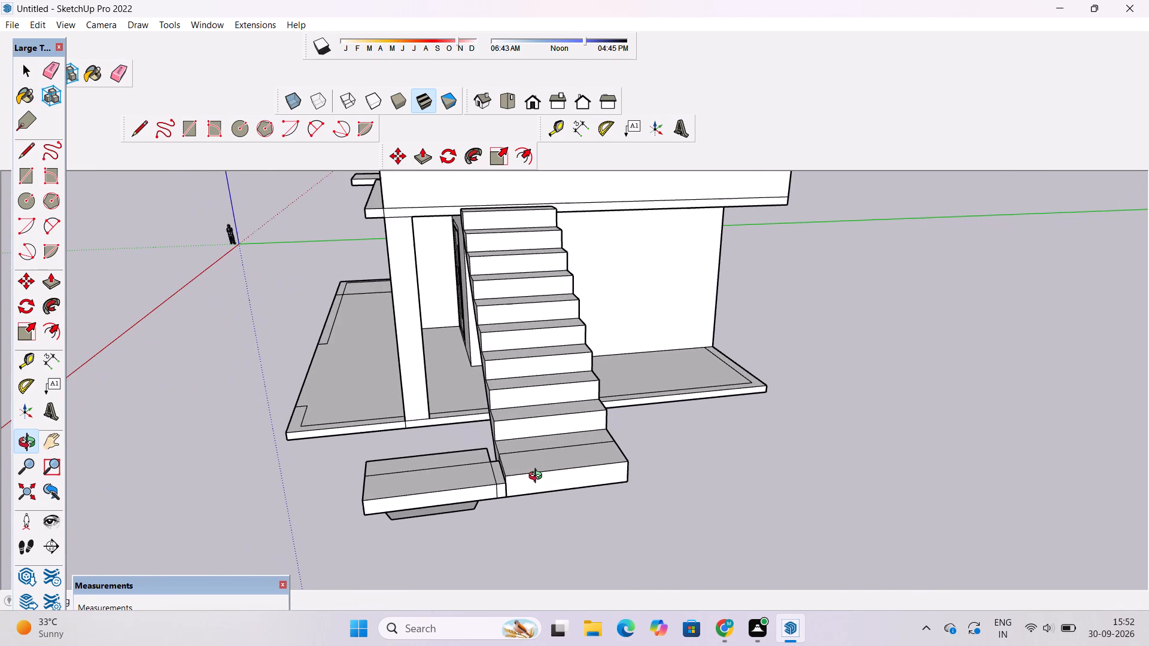
{"action": "scroll", "coordinate": [538, 477], "scroll_direction": "up", "scroll_amount": 3}
{"action": "scroll", "coordinate": [538, 477], "scroll_direction": "down", "scroll_amount": 1}
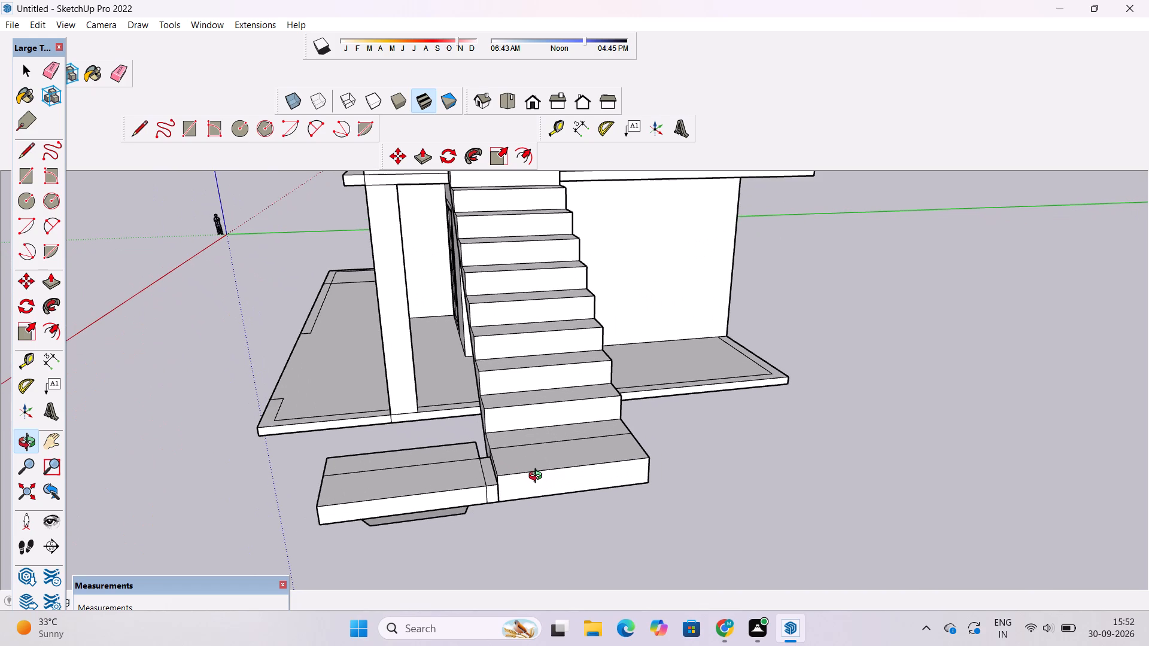
{"action": "left_click_drag", "start_coordinate": [537, 483], "coordinate": [540, 465], "text": "shift"}
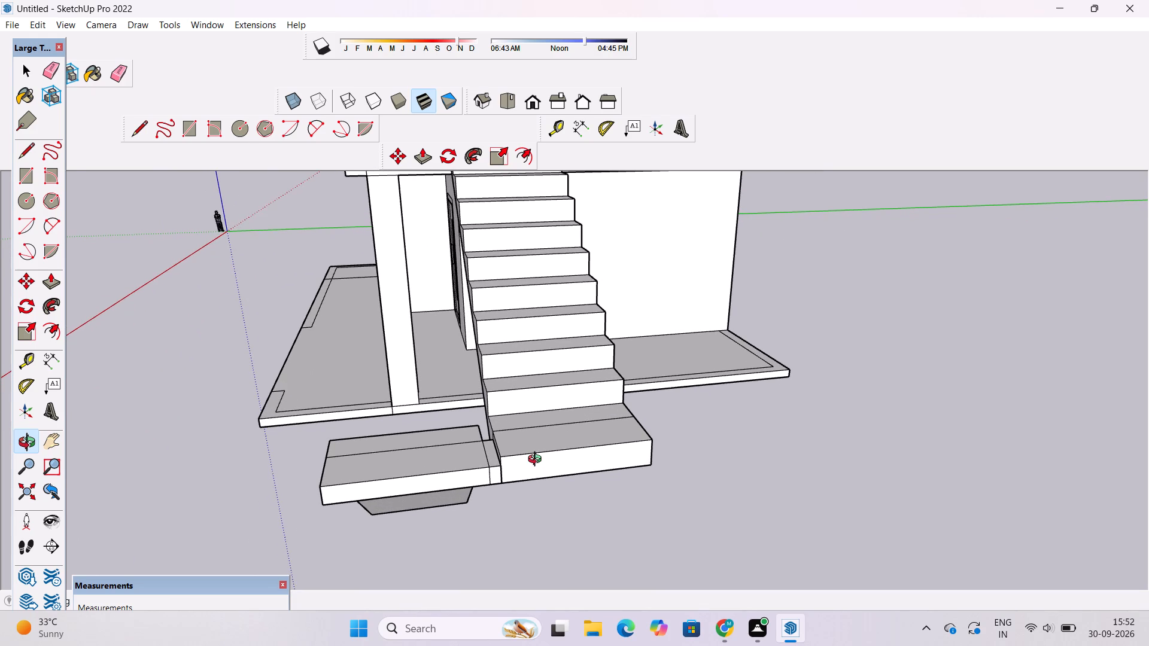
{"action": "scroll", "coordinate": [510, 470], "scroll_direction": "up", "scroll_amount": 3}
{"action": "left_click_drag", "start_coordinate": [501, 476], "coordinate": [658, 516]}
{"action": "scroll", "coordinate": [673, 495], "scroll_direction": "up", "scroll_amount": 2}
{"action": "left_click_drag", "start_coordinate": [671, 490], "coordinate": [603, 482], "text": "shift"}
{"action": "scroll", "coordinate": [601, 482], "scroll_direction": "up", "scroll_amount": 4}
{"action": "left_click_drag", "start_coordinate": [601, 481], "coordinate": [612, 467]}
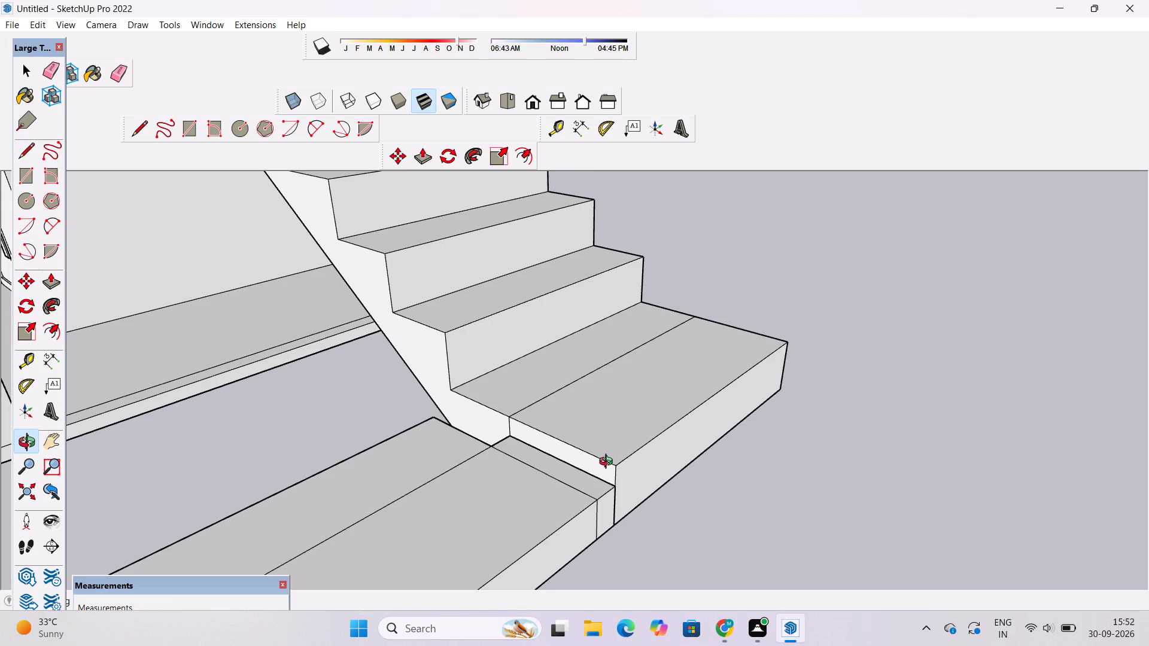
{"action": "scroll", "coordinate": [606, 464], "scroll_direction": "up", "scroll_amount": 2}
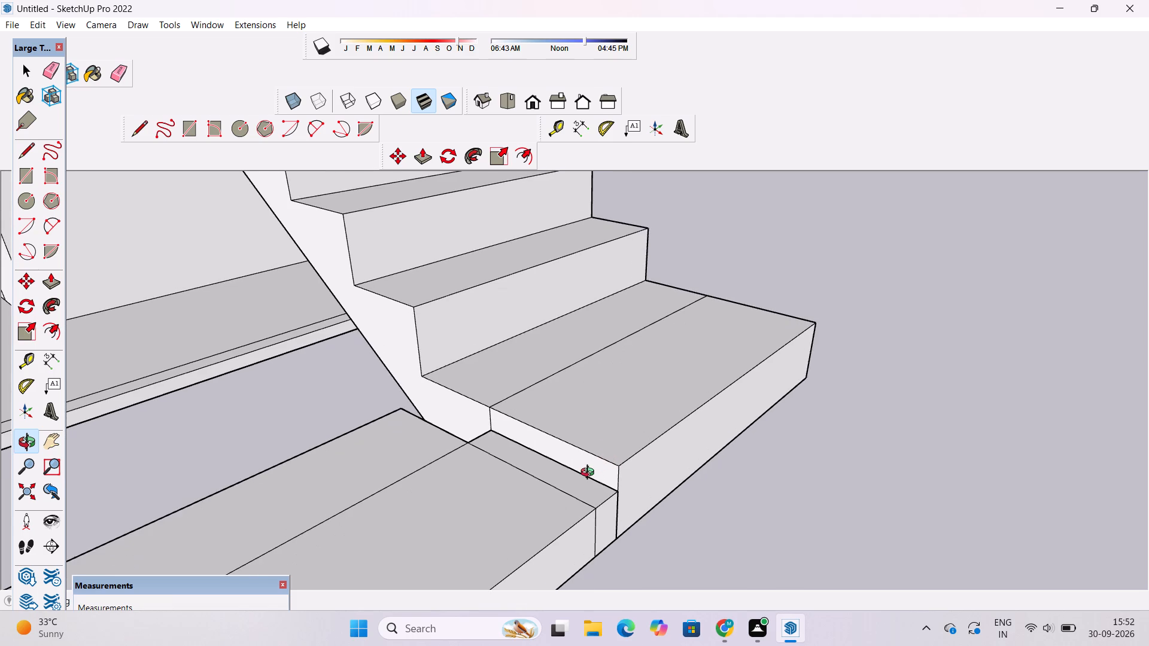
{"action": "left_click_drag", "start_coordinate": [590, 474], "coordinate": [643, 477]}
{"action": "left_click_drag", "start_coordinate": [643, 476], "coordinate": [628, 492], "text": "shift"}
{"action": "left_click_drag", "start_coordinate": [615, 502], "coordinate": [617, 492]}
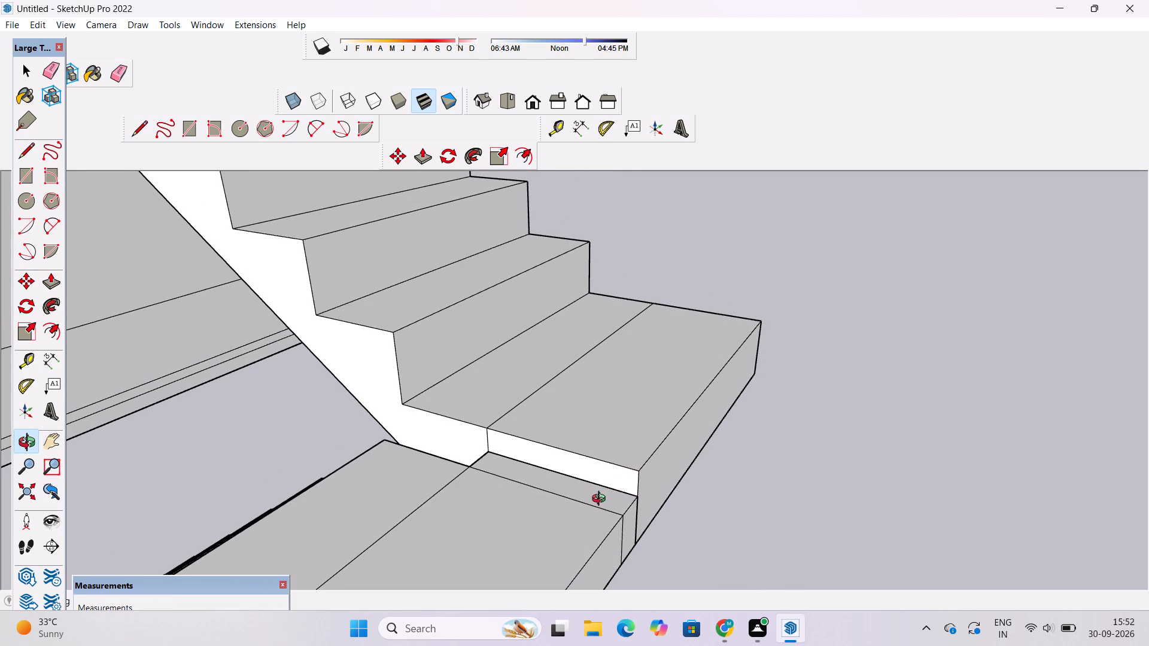
{"action": "left_click_drag", "start_coordinate": [606, 487], "coordinate": [596, 427], "text": "shift"}
{"action": "scroll", "coordinate": [595, 418], "scroll_direction": "down", "scroll_amount": 6}
{"action": "left_click_drag", "start_coordinate": [580, 443], "coordinate": [588, 496], "text": "shift"}
{"action": "scroll", "coordinate": [582, 473], "scroll_direction": "up", "scroll_amount": 4}
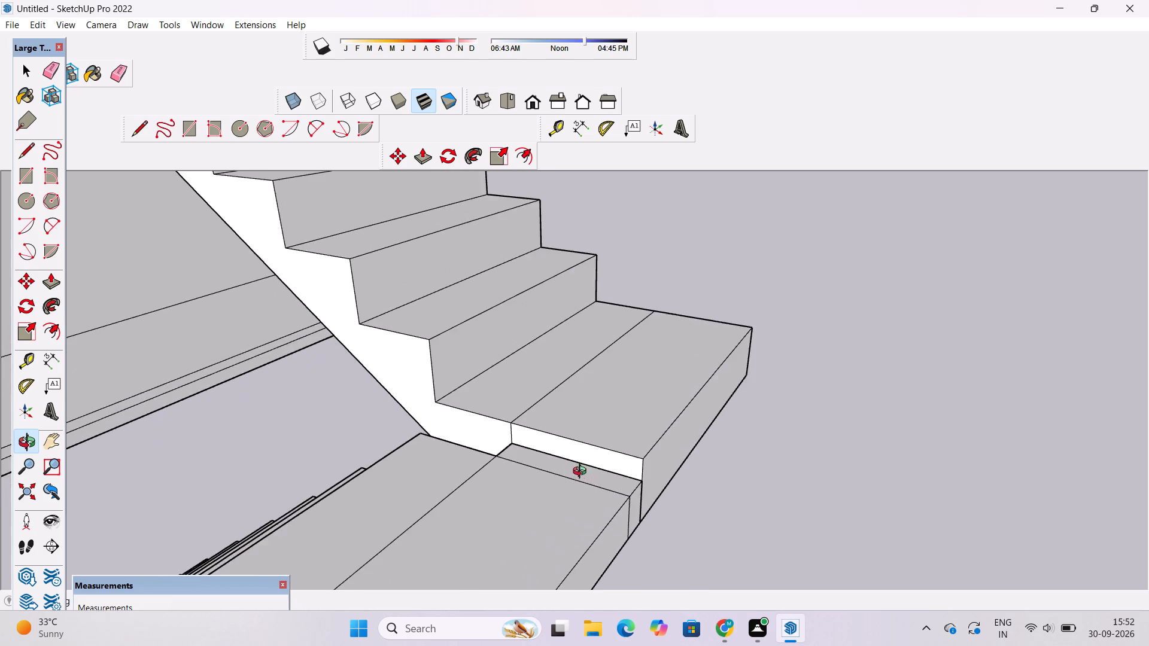
{"action": "left_click_drag", "start_coordinate": [582, 473], "coordinate": [606, 430]}
{"action": "scroll", "coordinate": [606, 429], "scroll_direction": "up", "scroll_amount": 3}
{"action": "left_click_drag", "start_coordinate": [606, 429], "coordinate": [582, 453], "text": "shift"}
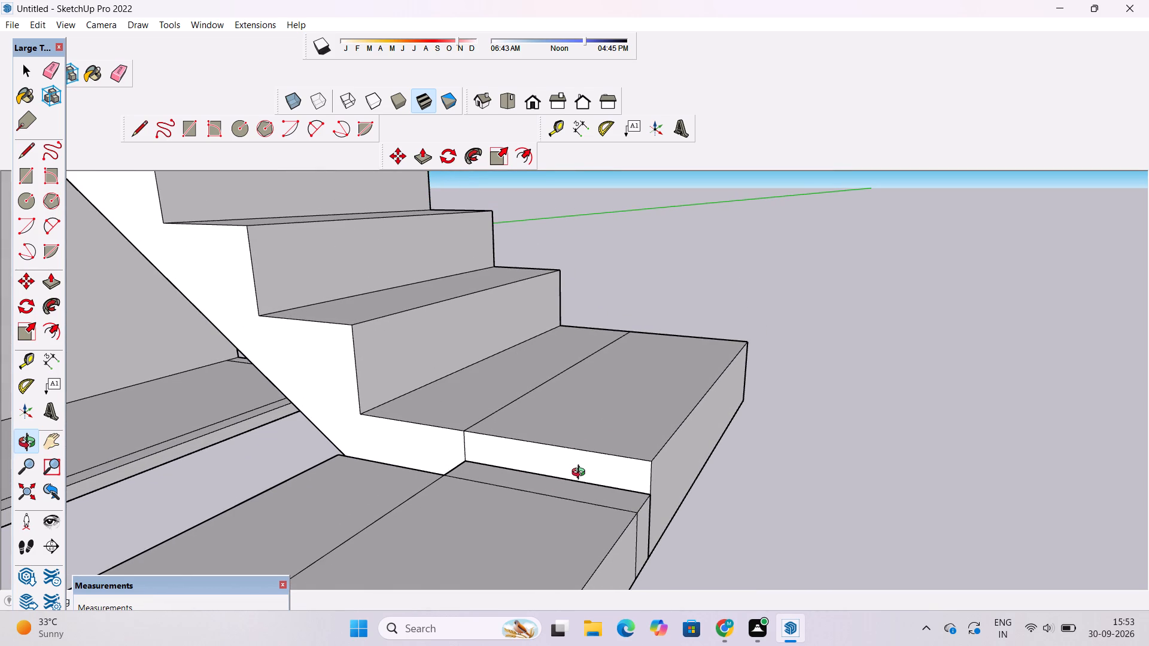
{"action": "scroll", "coordinate": [583, 467], "scroll_direction": "down", "scroll_amount": 4}
{"action": "scroll", "coordinate": [583, 468], "scroll_direction": "up", "scroll_amount": 1}
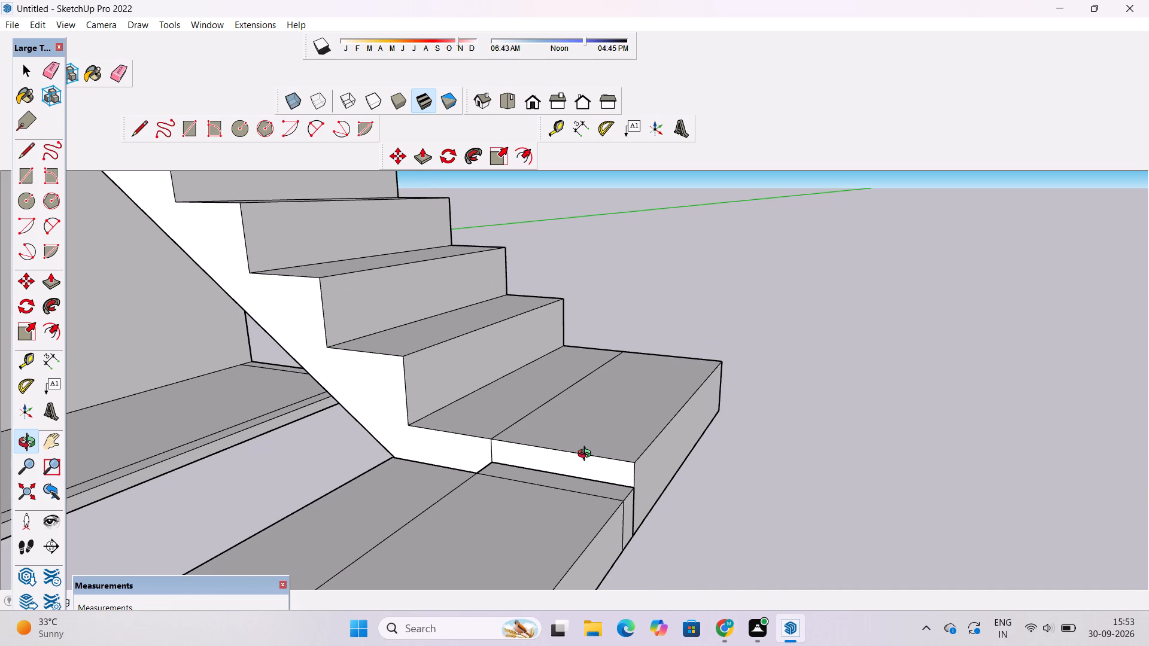
{"action": "scroll", "coordinate": [587, 455], "scroll_direction": "up", "scroll_amount": 1}
{"action": "left_click_drag", "start_coordinate": [585, 453], "coordinate": [547, 396], "text": "shift"}
{"action": "left_click_drag", "start_coordinate": [547, 399], "coordinate": [438, 462]}
{"action": "scroll", "coordinate": [525, 418], "scroll_direction": "up", "scroll_amount": 4}
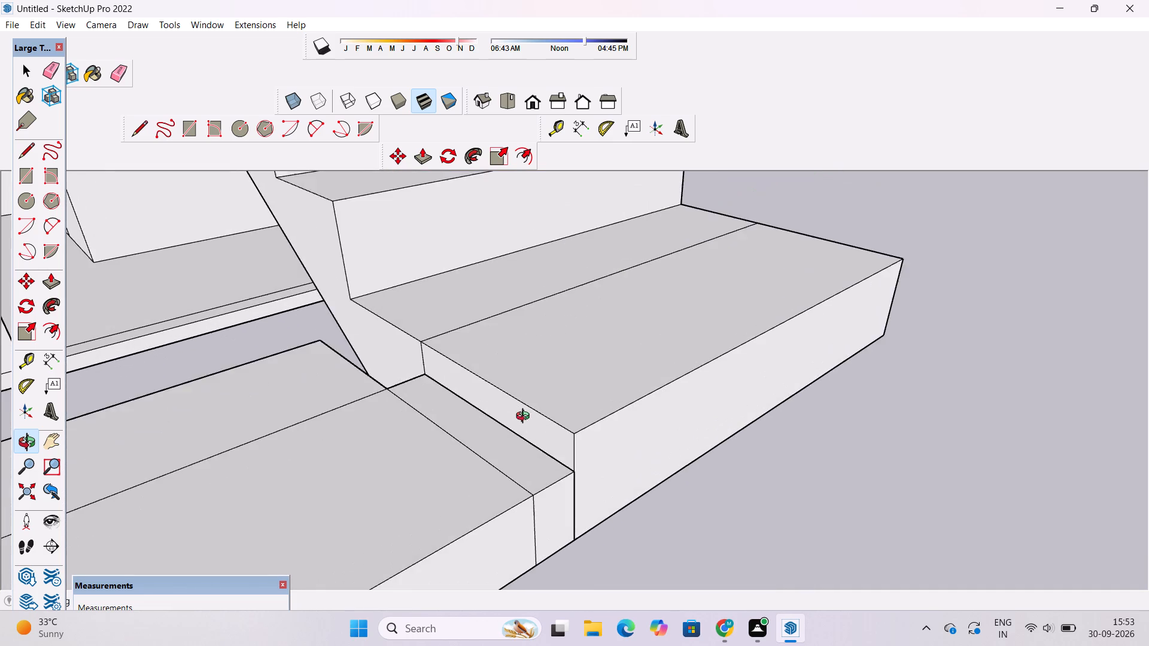
{"action": "left_click_drag", "start_coordinate": [537, 409], "coordinate": [464, 464], "text": "shift"}
{"action": "scroll", "coordinate": [464, 464], "scroll_direction": "down", "scroll_amount": 2}
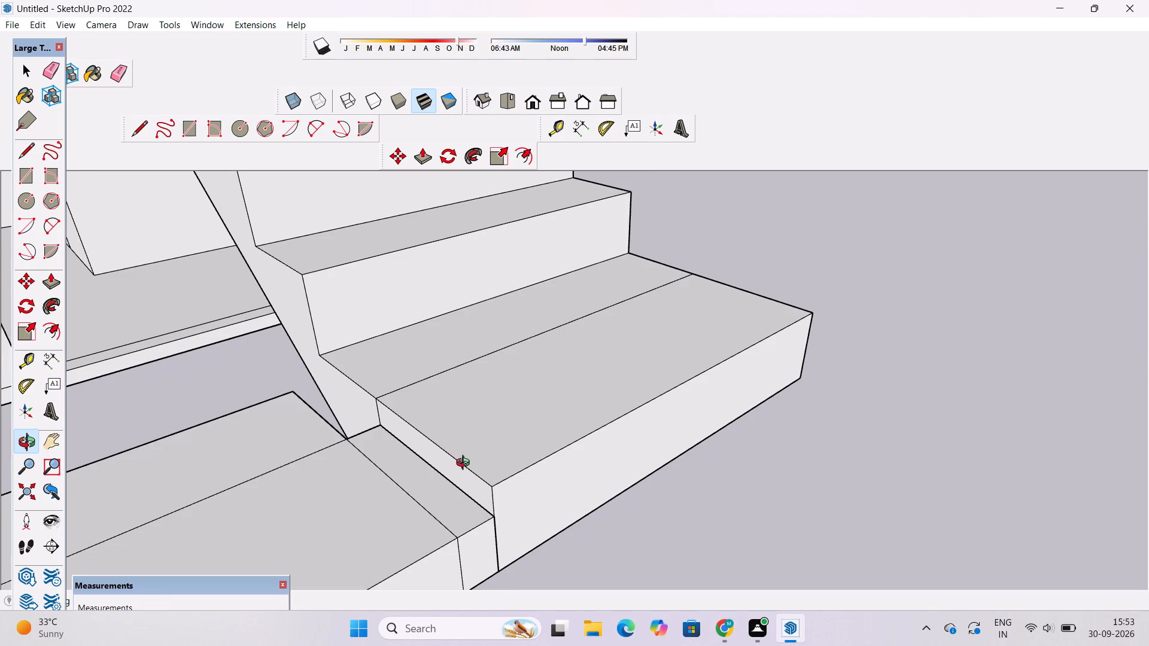
{"action": "scroll", "coordinate": [464, 463], "scroll_direction": "up", "scroll_amount": 2}
{"action": "left_click_drag", "start_coordinate": [472, 474], "coordinate": [566, 471]}
{"action": "left_click_drag", "start_coordinate": [532, 487], "coordinate": [527, 455], "text": "shift"}
{"action": "scroll", "coordinate": [507, 458], "scroll_direction": "up", "scroll_amount": 3}
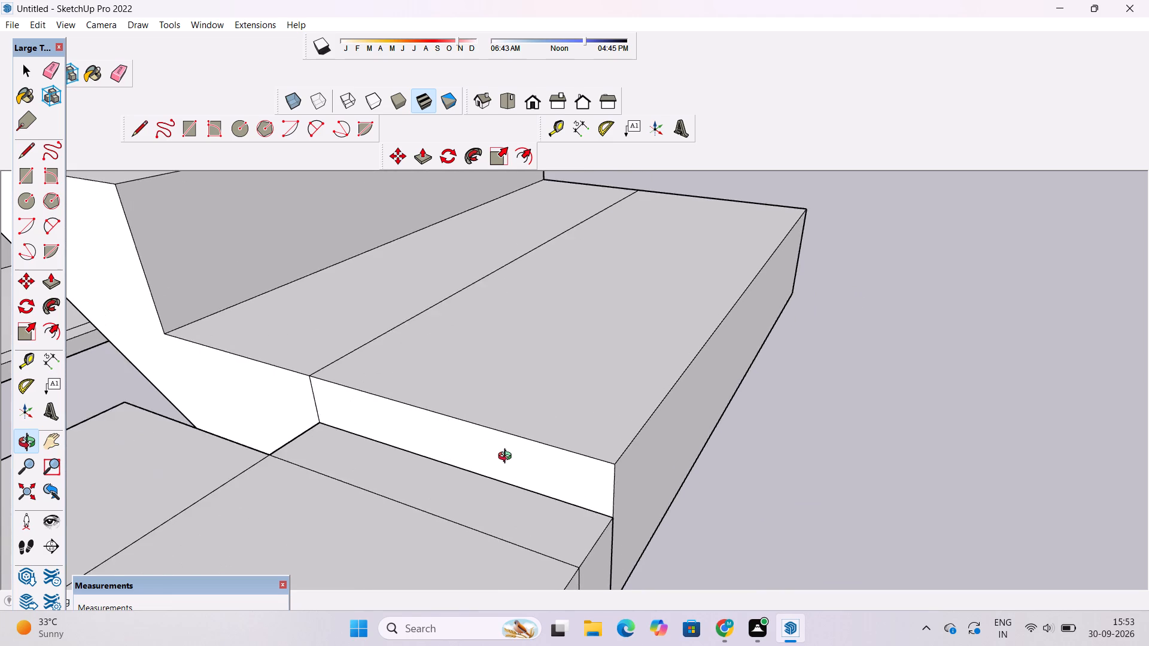
{"action": "left_click_drag", "start_coordinate": [506, 460], "coordinate": [490, 488], "text": "shift"}
{"action": "left_click_drag", "start_coordinate": [490, 488], "coordinate": [498, 477], "text": "shift"}
{"action": "scroll", "coordinate": [499, 476], "scroll_direction": "up", "scroll_amount": 2}
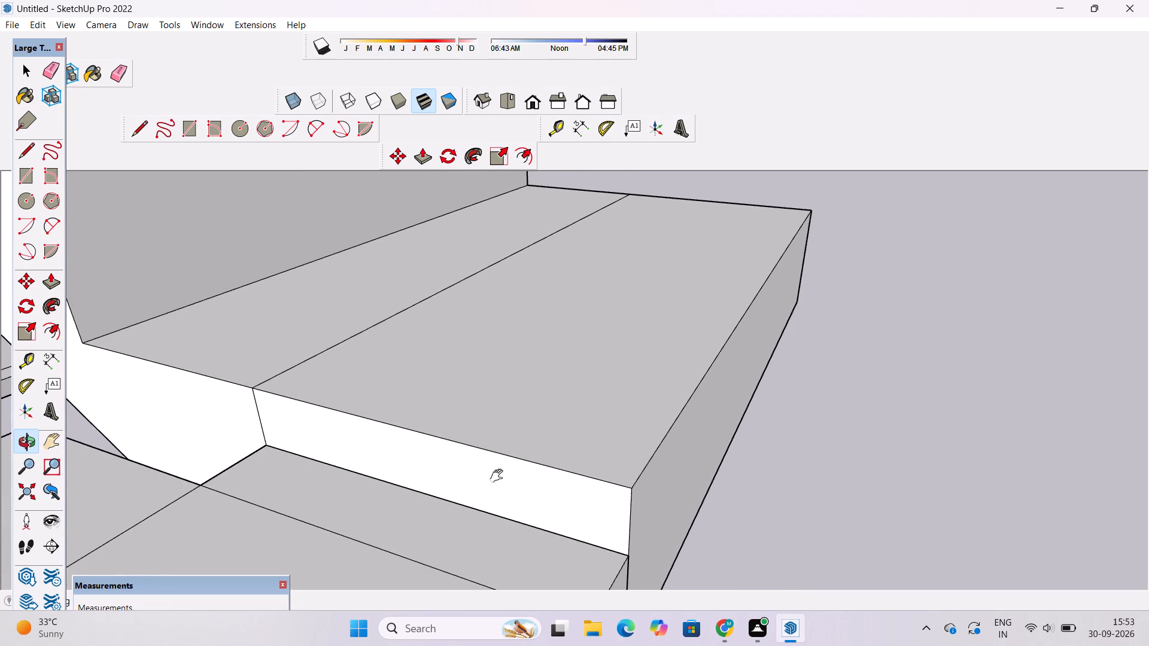
Explode the copied flight's group so its bottom step can be edited directly, and clear the selection.
{"action": "left_click_drag", "start_coordinate": [499, 476], "coordinate": [501, 468], "text": "shift"}
{"action": "scroll", "coordinate": [501, 467], "scroll_direction": "up", "scroll_amount": 2}
{"action": "scroll", "coordinate": [501, 467], "scroll_direction": "down", "scroll_amount": 3}
{"action": "left_click", "coordinate": [496, 470], "text": "shift"}
{"action": "left_click_drag", "start_coordinate": [499, 468], "coordinate": [505, 473]}
{"action": "key", "text": "p"}
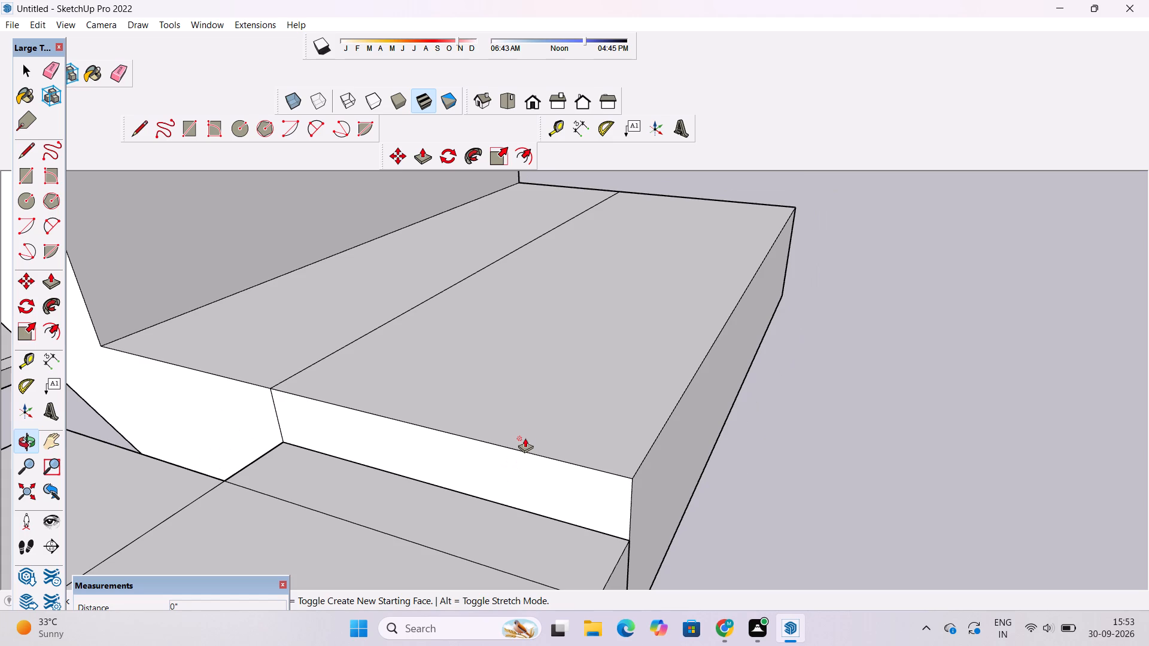
{"action": "left_click", "coordinate": [528, 435]}
{"action": "key", "text": "space"}
{"action": "left_click", "coordinate": [521, 440]}
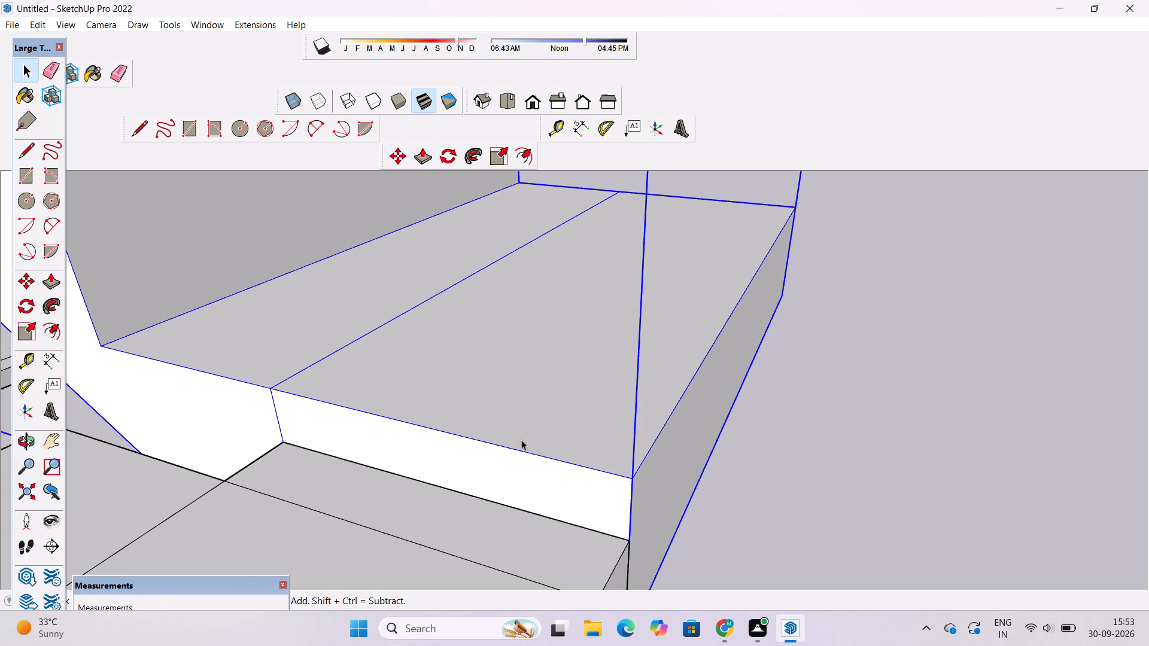
{"action": "left_click", "coordinate": [521, 440]}
{"action": "right_click", "coordinate": [521, 440]}
{"action": "left_click", "coordinate": [566, 278]}
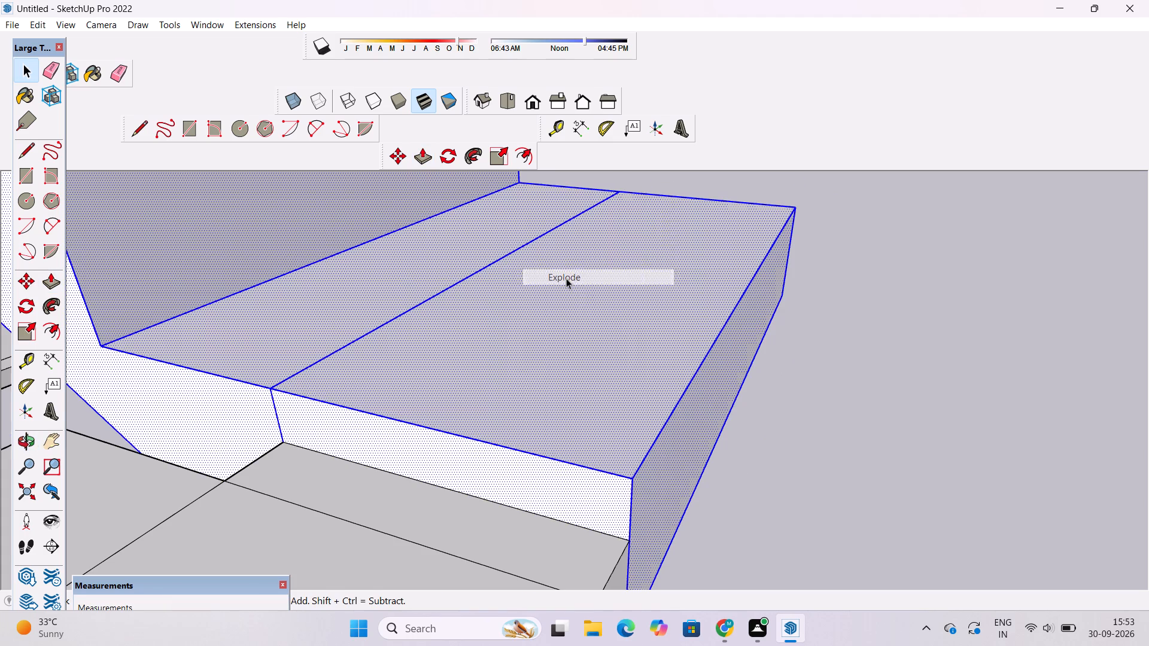
{"action": "left_click", "coordinate": [775, 412]}
Push/Pull the top face of the extended bottom step 6" down to the landing's level.
{"action": "left_click", "coordinate": [610, 386]}
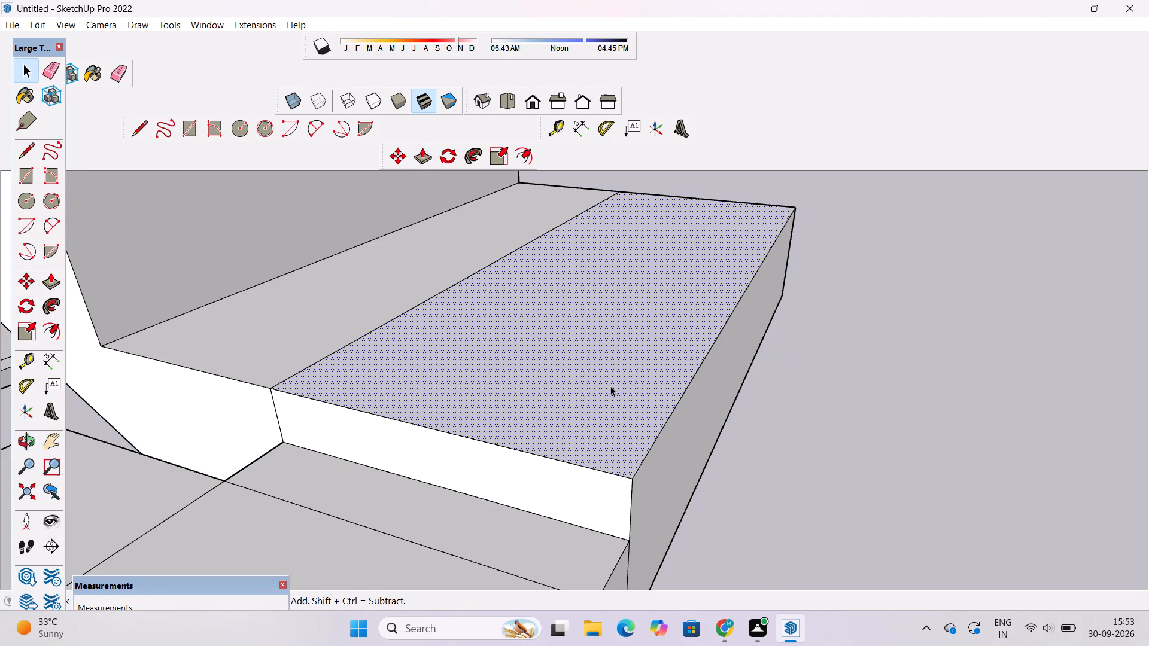
{"action": "key", "text": "p"}
{"action": "left_click", "coordinate": [572, 419]}
{"action": "scroll", "coordinate": [558, 443], "scroll_direction": "down", "scroll_amount": 5}
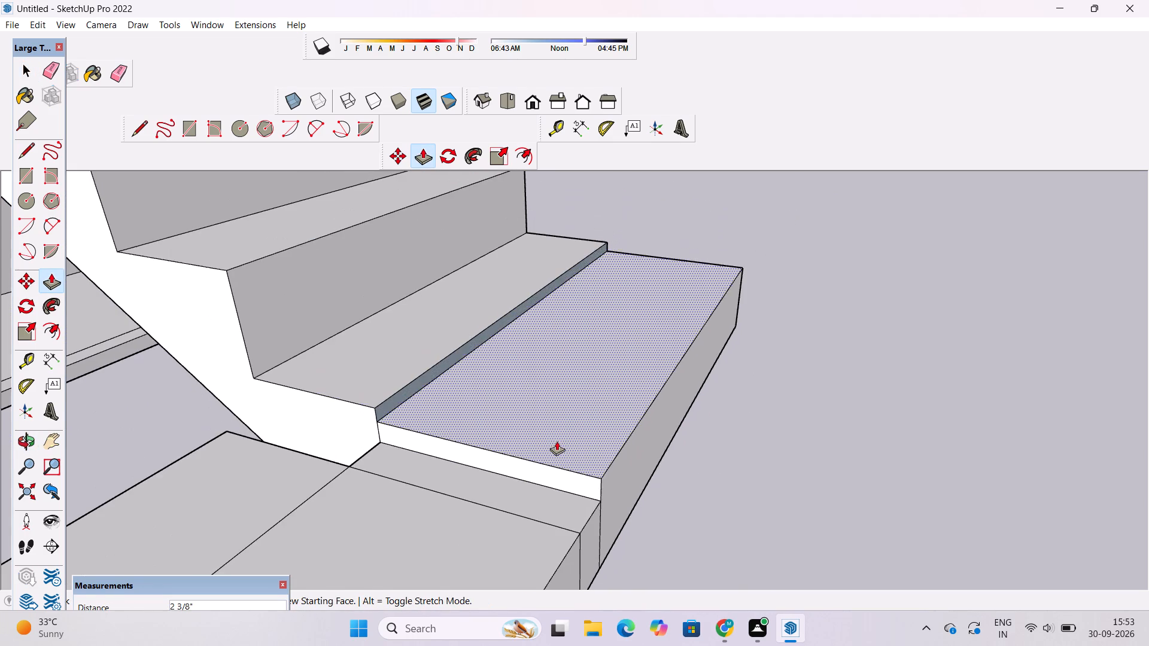
{"action": "left_click", "coordinate": [381, 447]}
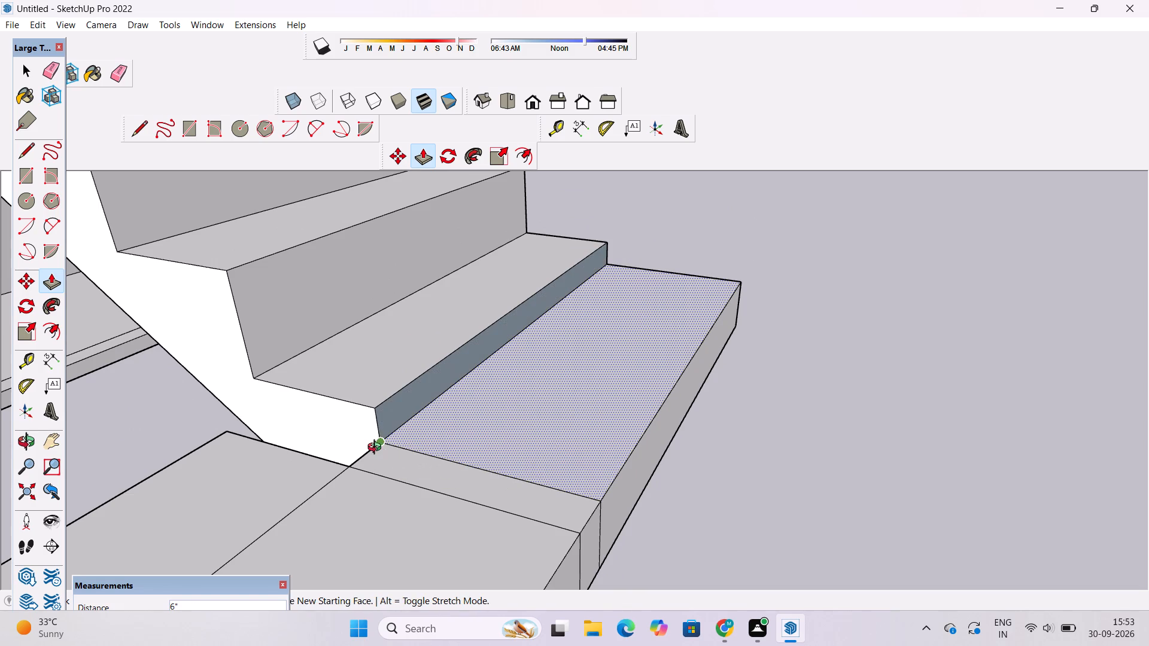
Examine the lowered step and the short riser above it from several angles, including their joint with the landing.
{"action": "key", "text": "o"}
{"action": "left_click_drag", "start_coordinate": [626, 468], "coordinate": [440, 452]}
{"action": "scroll", "coordinate": [437, 450], "scroll_direction": "down", "scroll_amount": 5}
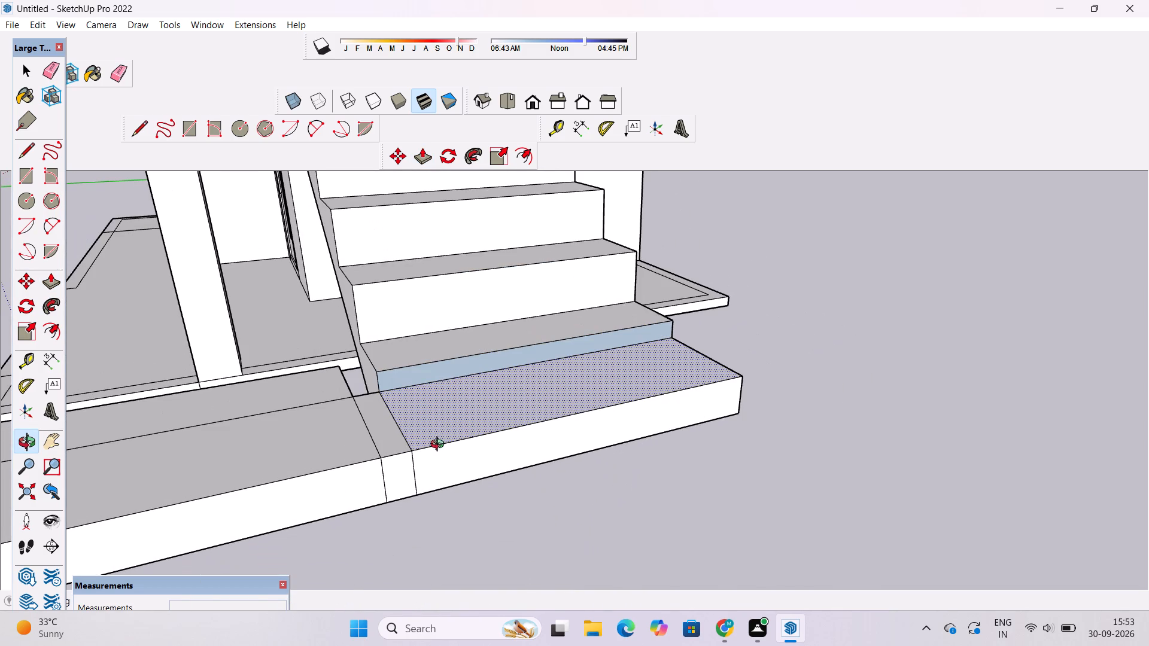
{"action": "scroll", "coordinate": [442, 425], "scroll_direction": "down", "scroll_amount": 4}
{"action": "left_click_drag", "start_coordinate": [461, 374], "coordinate": [539, 482], "text": "shift"}
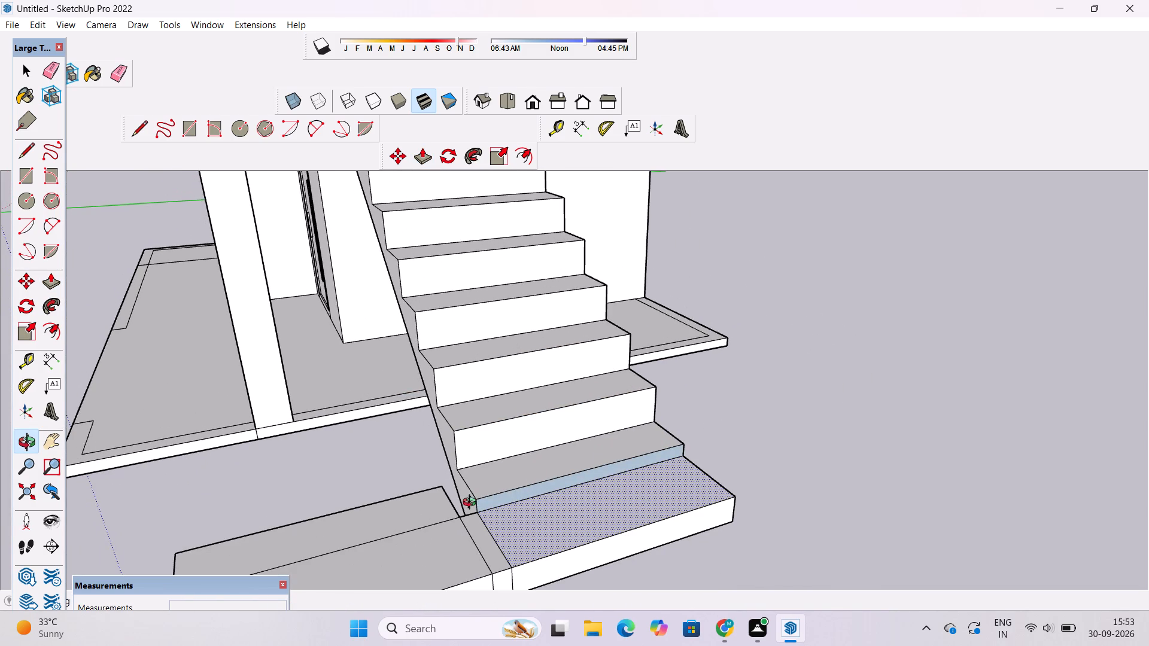
{"action": "left_click_drag", "start_coordinate": [472, 504], "coordinate": [470, 479], "text": "shift"}
{"action": "scroll", "coordinate": [480, 481], "scroll_direction": "up", "scroll_amount": 4}
{"action": "left_click_drag", "start_coordinate": [480, 483], "coordinate": [417, 501], "text": "shift"}
{"action": "scroll", "coordinate": [415, 501], "scroll_direction": "up", "scroll_amount": 3}
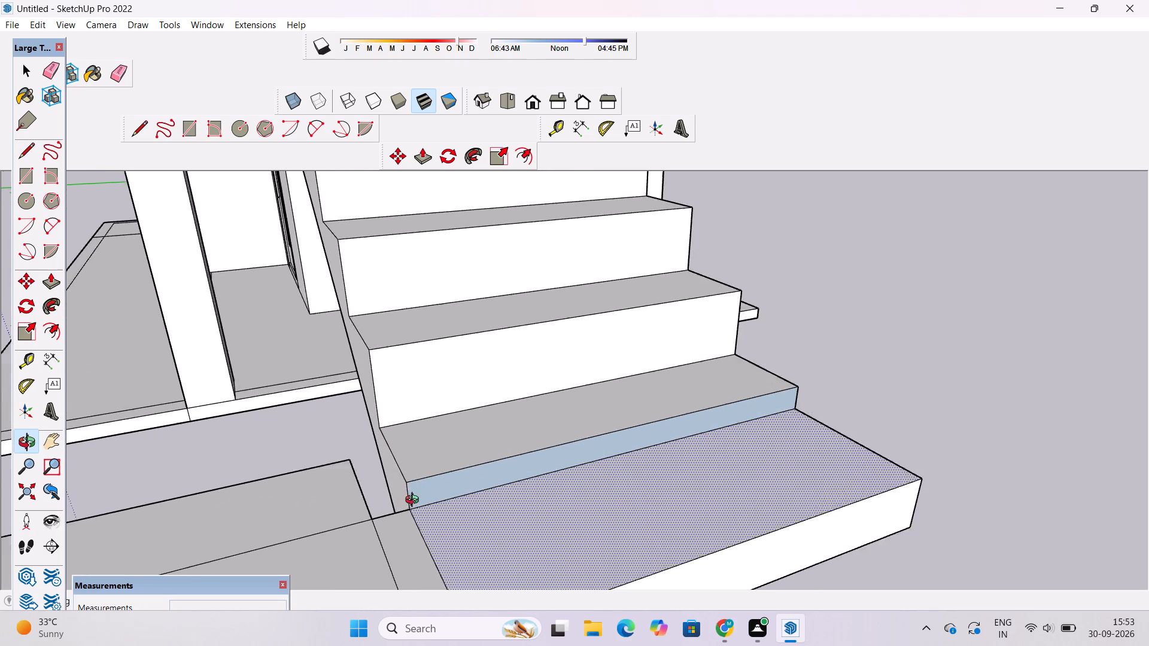
{"action": "left_click_drag", "start_coordinate": [428, 509], "coordinate": [510, 507]}
{"action": "scroll", "coordinate": [513, 505], "scroll_direction": "down", "scroll_amount": 4}
{"action": "left_click_drag", "start_coordinate": [515, 500], "coordinate": [409, 458], "text": "shift"}
{"action": "scroll", "coordinate": [395, 458], "scroll_direction": "up", "scroll_amount": 4}
{"action": "left_click_drag", "start_coordinate": [385, 492], "coordinate": [387, 435], "text": "shift"}
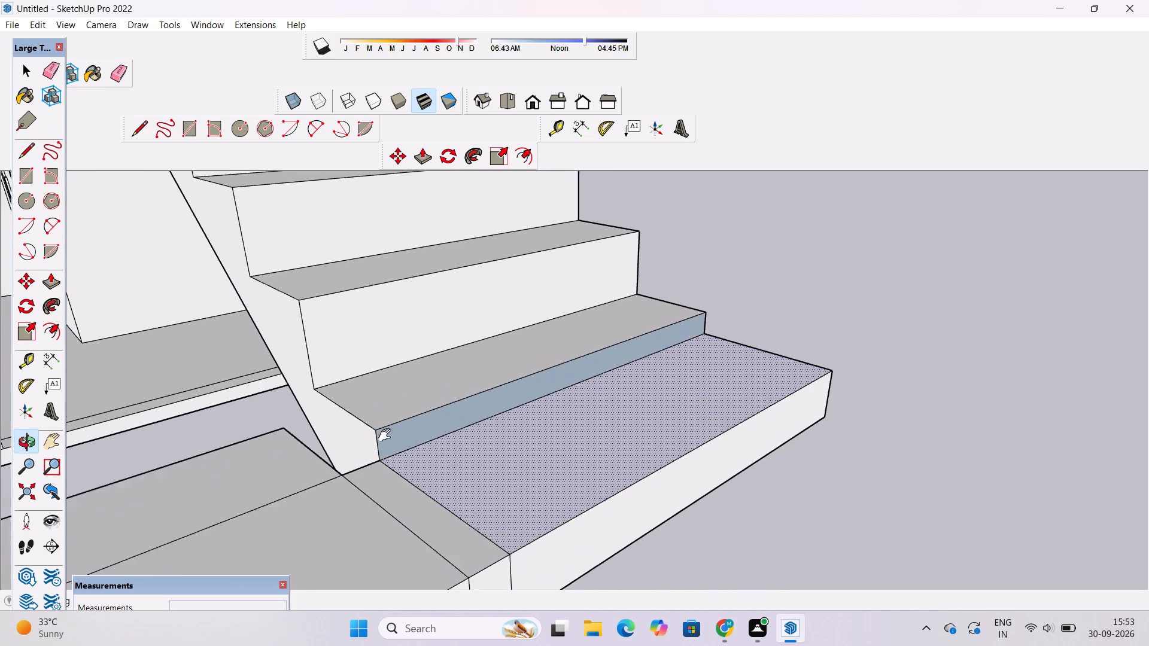
{"action": "left_click_drag", "start_coordinate": [387, 435], "coordinate": [388, 434], "text": "shift"}
{"action": "scroll", "coordinate": [388, 434], "scroll_direction": "up", "scroll_amount": 3}
{"action": "left_click_drag", "start_coordinate": [388, 432], "coordinate": [364, 463]}
{"action": "scroll", "coordinate": [363, 465], "scroll_direction": "up", "scroll_amount": 2}
{"action": "left_click_drag", "start_coordinate": [360, 456], "coordinate": [318, 474], "text": "shift"}
{"action": "left_click_drag", "start_coordinate": [322, 477], "coordinate": [400, 506]}
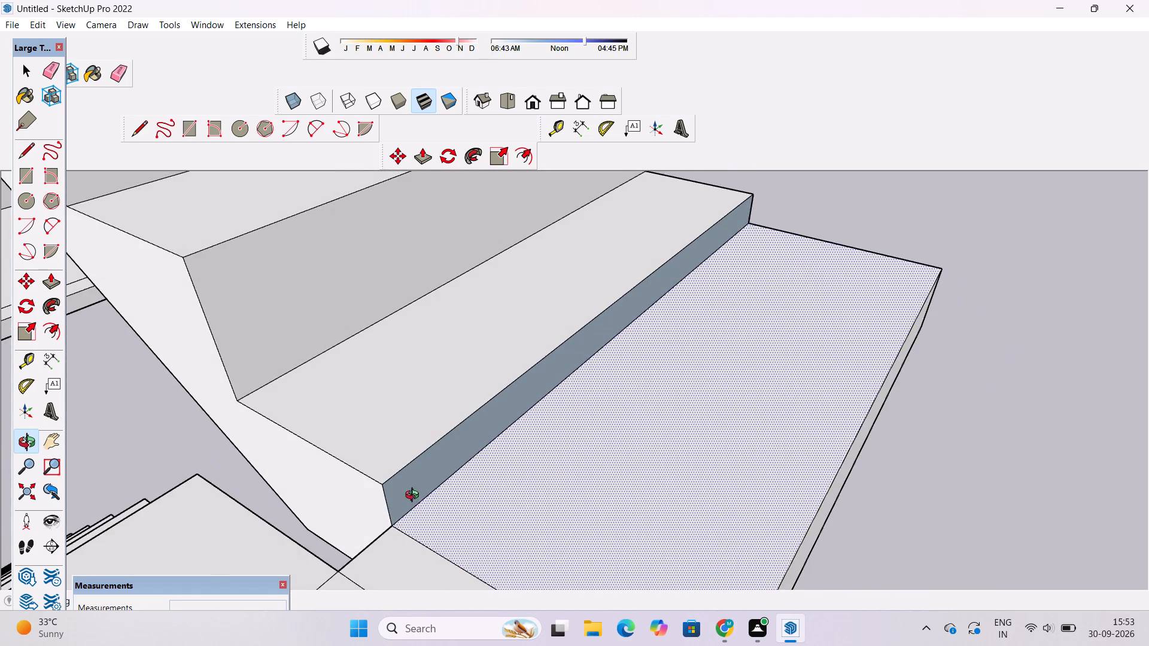
{"action": "scroll", "coordinate": [415, 496], "scroll_direction": "up", "scroll_amount": 2}
{"action": "left_click_drag", "start_coordinate": [403, 488], "coordinate": [344, 482], "text": "shift"}
Push/Pull the copied flight's short lowest riser 2" outward, adjust it by 0.1", and push it back about 1 3/4".
{"action": "key", "text": "p"}
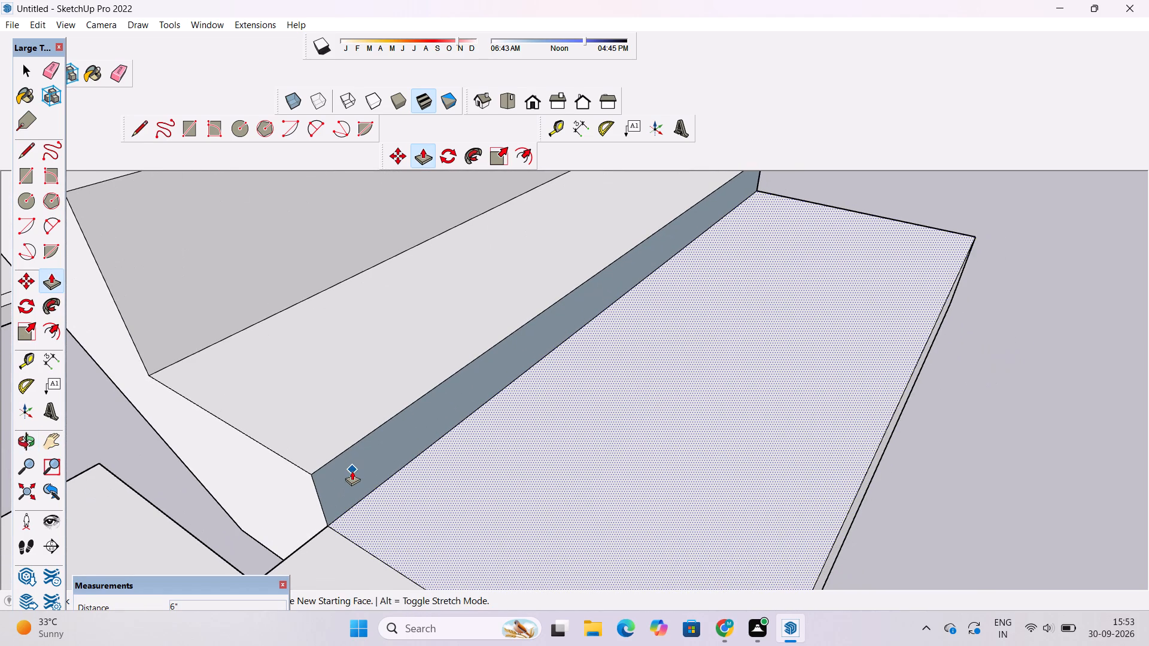
{"action": "key", "text": "space"}
{"action": "left_click", "coordinate": [352, 471]}
{"action": "key", "text": "p"}
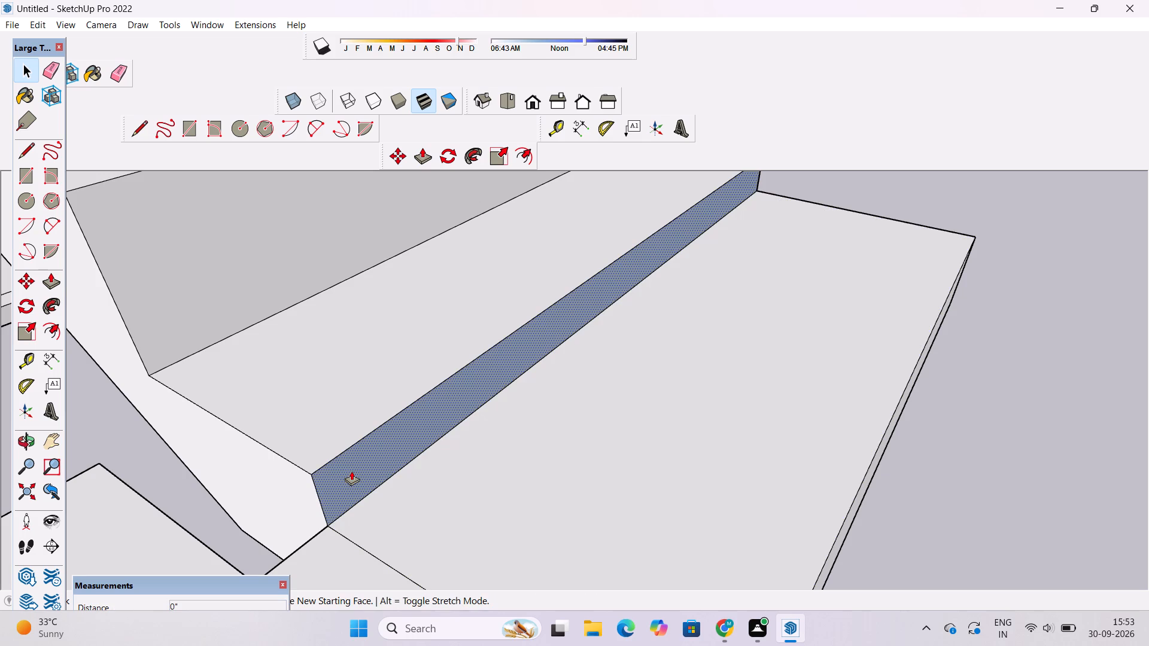
{"action": "left_click", "coordinate": [351, 471]}
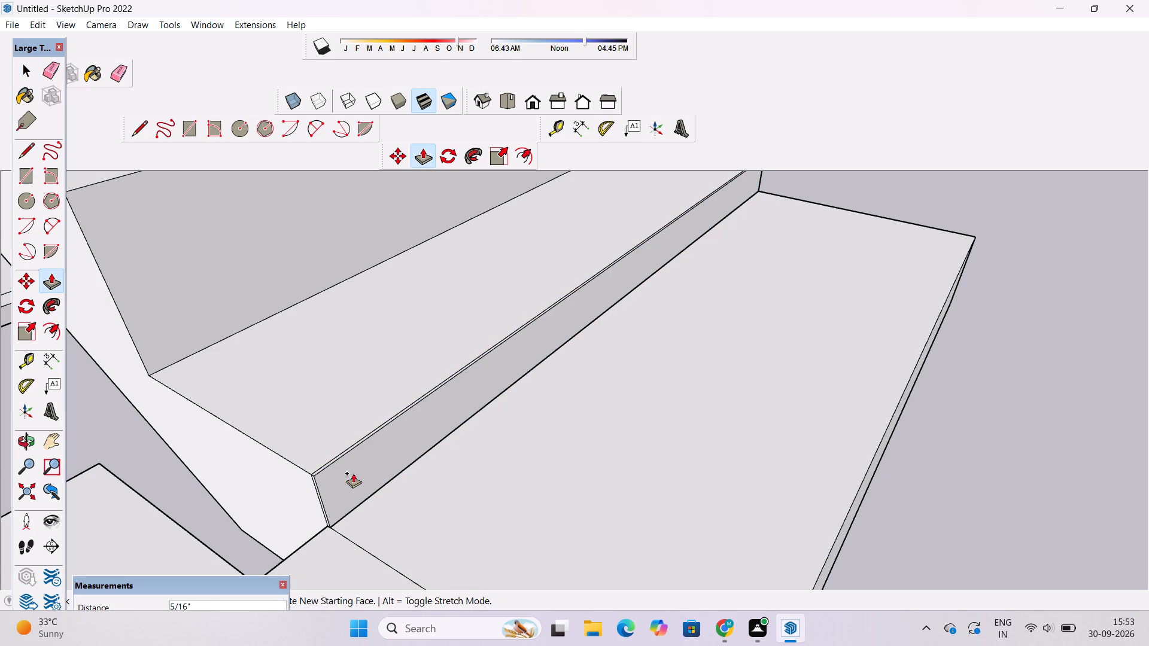
{"action": "scroll", "coordinate": [353, 473], "scroll_direction": "up", "scroll_amount": 4}
{"action": "type", "text": "2\""}
{"action": "key", "text": "Return"}
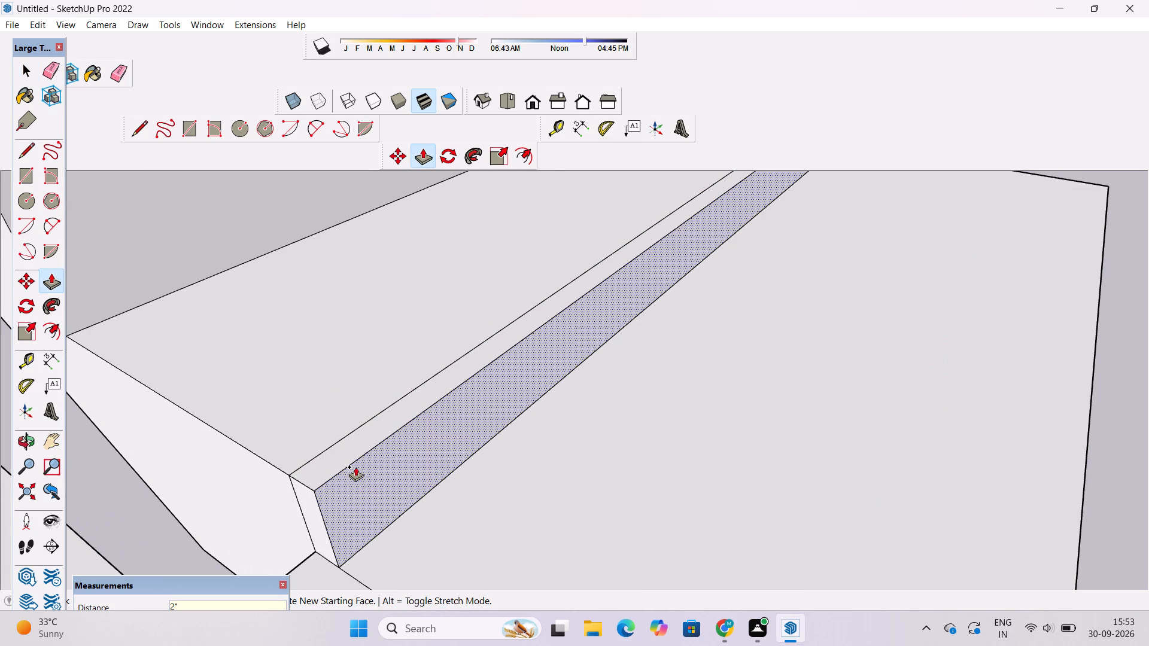
{"action": "left_click", "coordinate": [355, 493]}
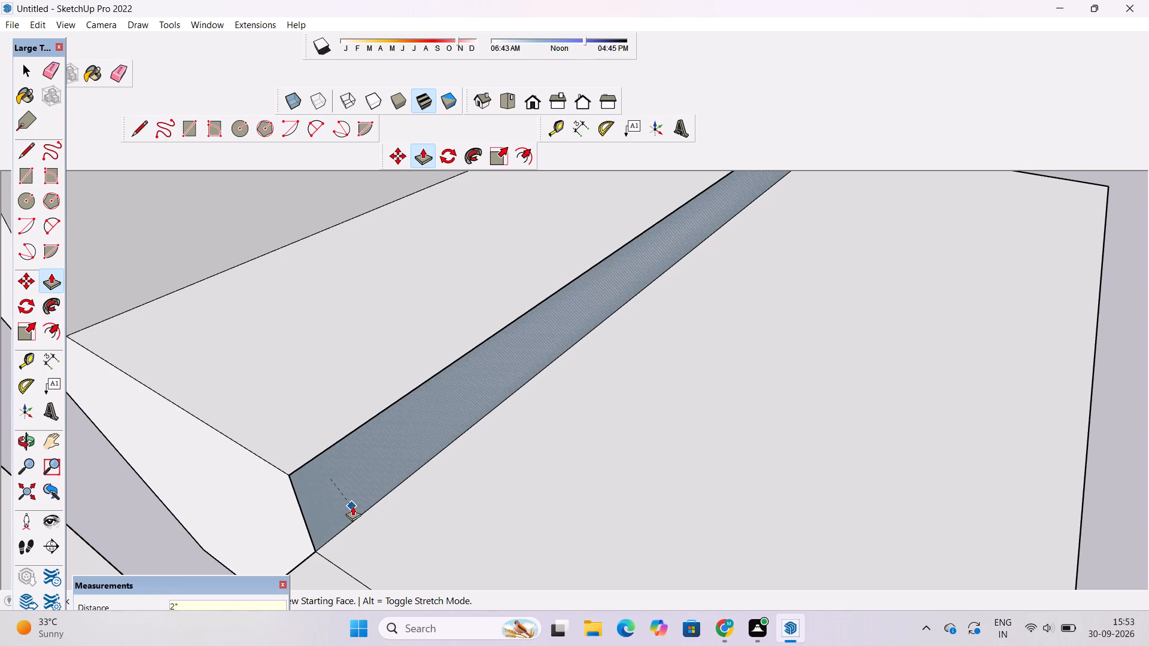
{"action": "type", "text": "0.1\""}
{"action": "key", "text": "Return"}
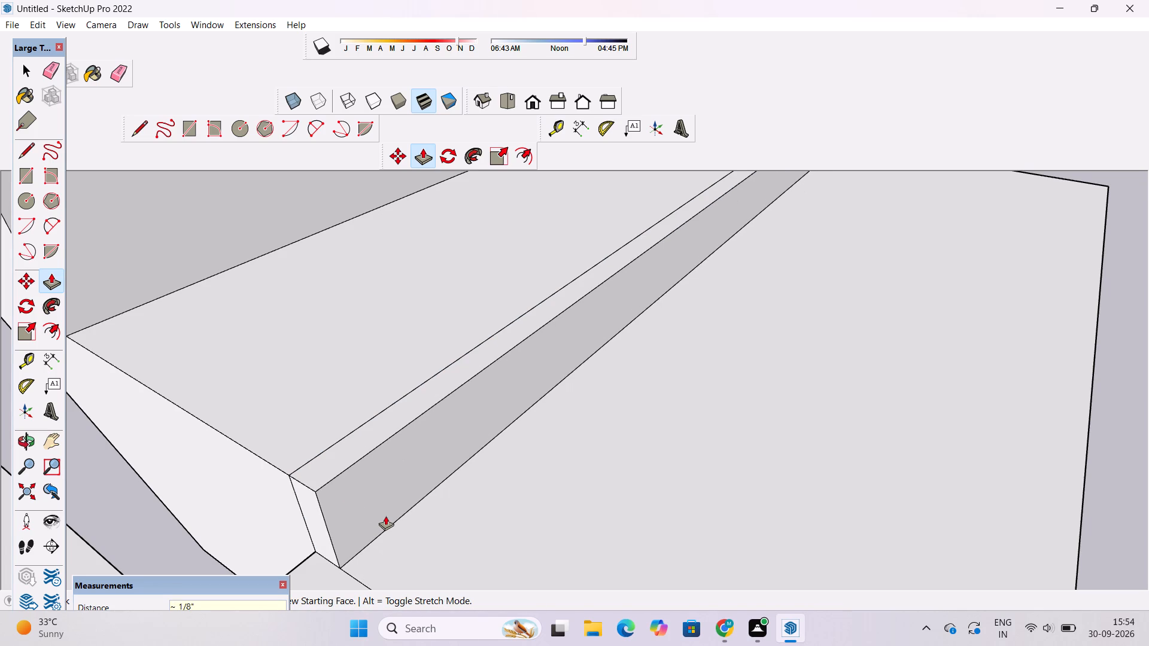
{"action": "left_click", "coordinate": [376, 517]}
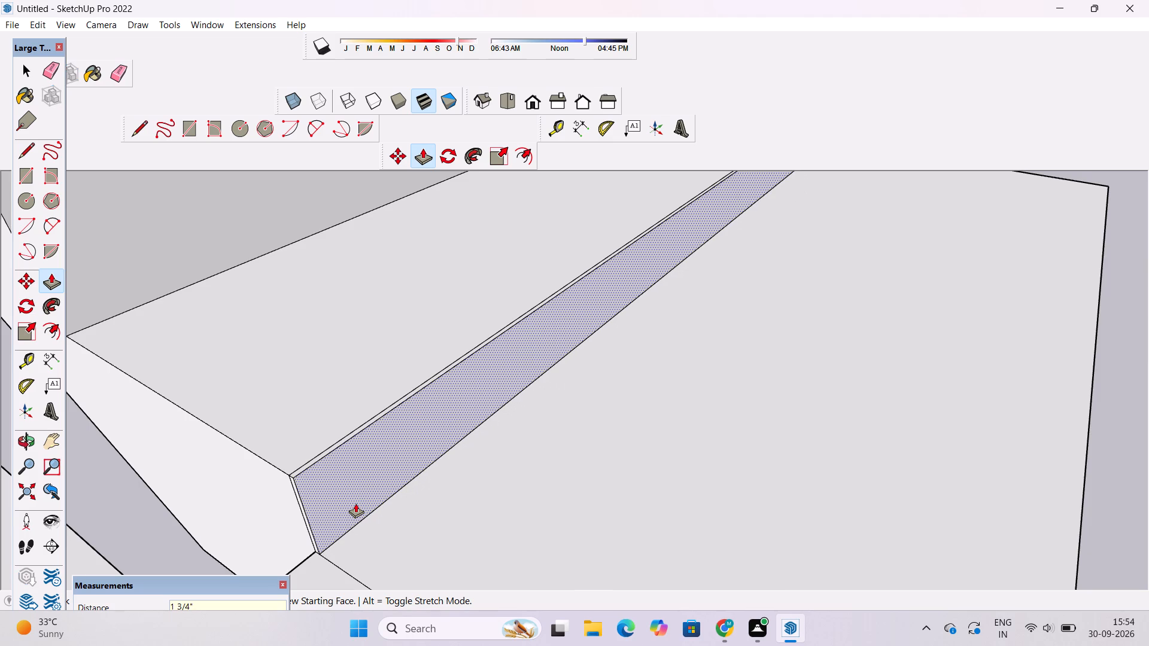
{"action": "left_click", "coordinate": [355, 503]}
{"action": "key", "text": "space"}
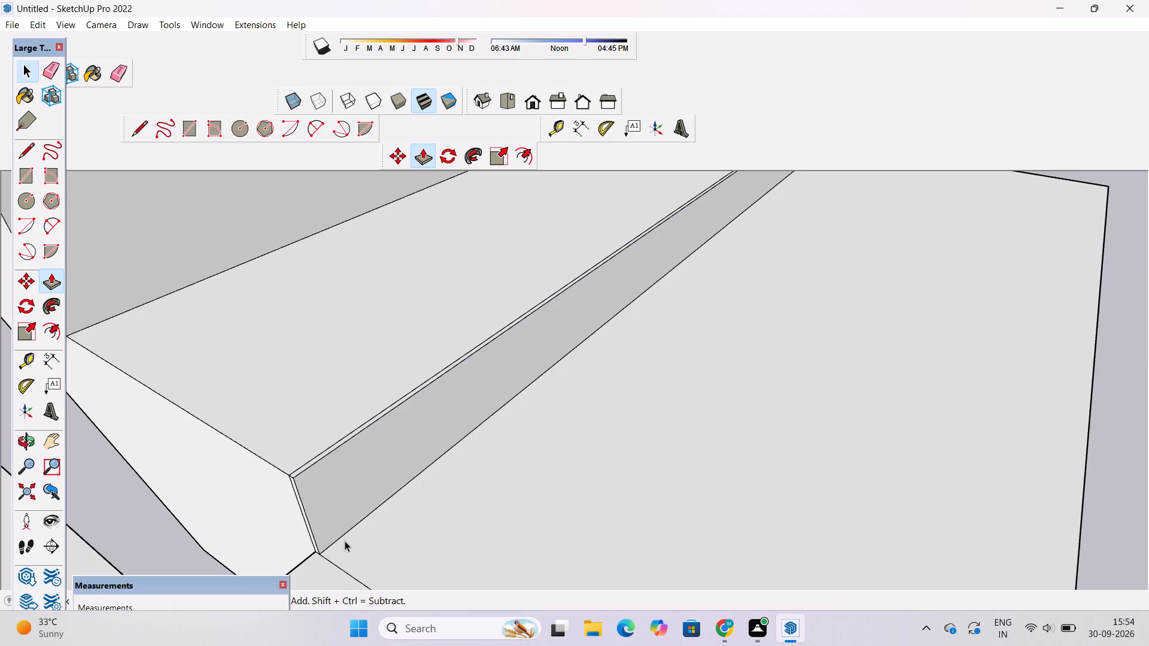
Examine the adjusted riser and the seam between the lowered step and the landing from several sides.
{"action": "scroll", "coordinate": [344, 538], "scroll_direction": "down", "scroll_amount": 5}
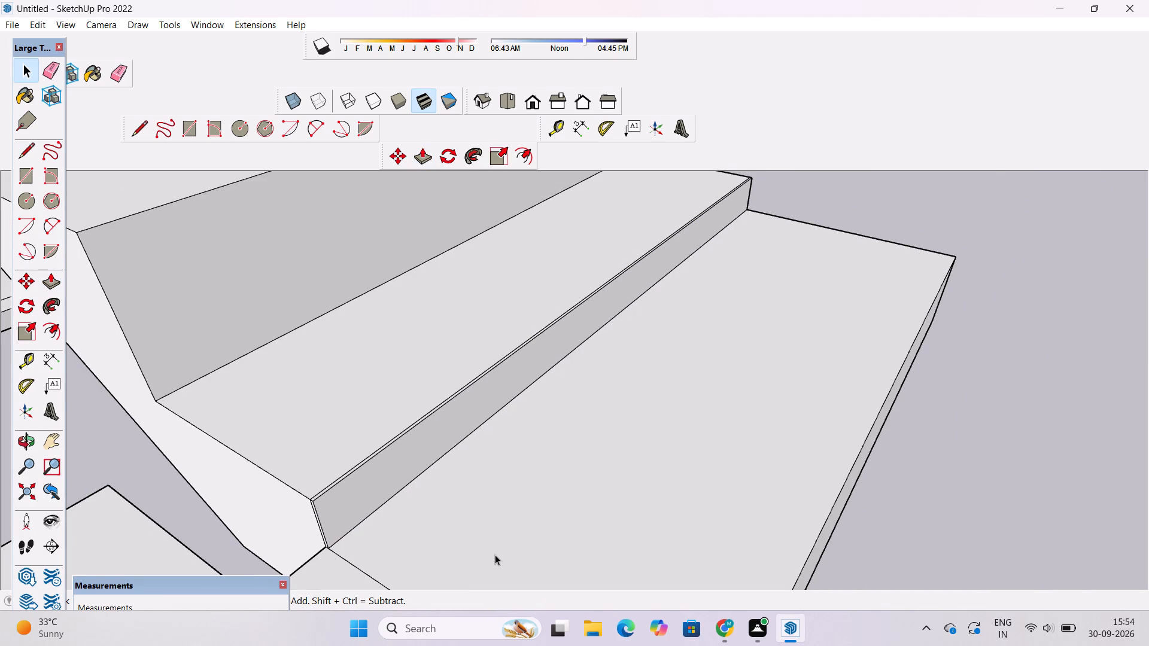
{"action": "key", "text": "o"}
{"action": "scroll", "coordinate": [495, 554], "scroll_direction": "down", "scroll_amount": 8}
{"action": "left_click_drag", "start_coordinate": [651, 559], "coordinate": [613, 496]}
{"action": "scroll", "coordinate": [598, 474], "scroll_direction": "down", "scroll_amount": 5}
{"action": "left_click_drag", "start_coordinate": [666, 465], "coordinate": [534, 530]}
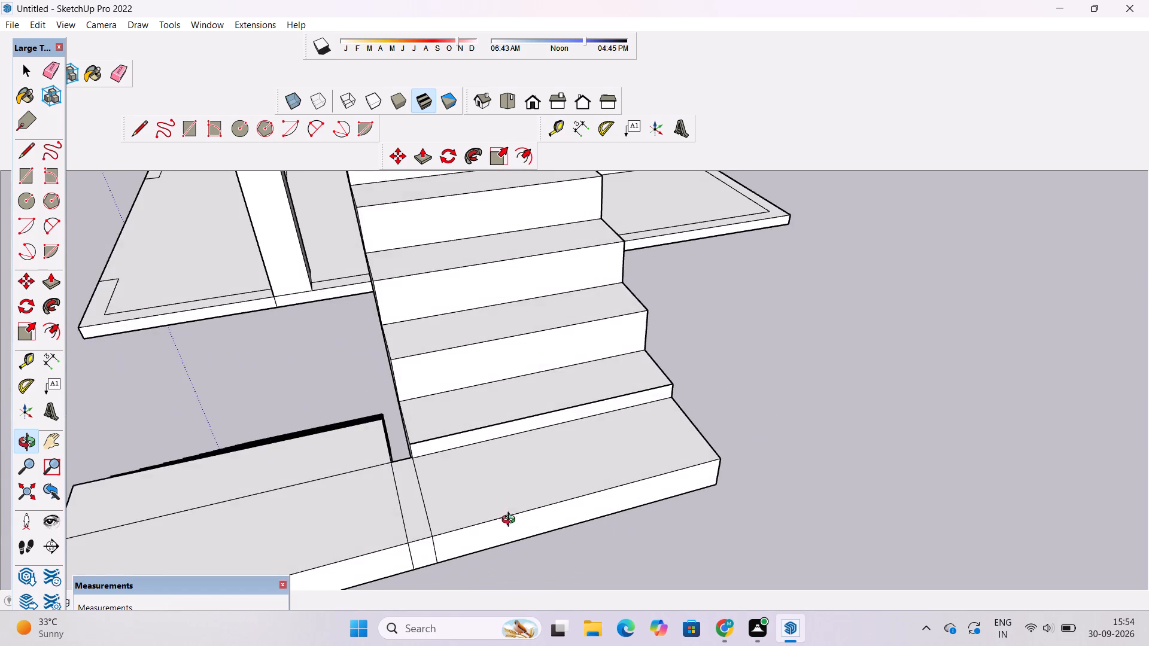
{"action": "scroll", "coordinate": [506, 518], "scroll_direction": "down", "scroll_amount": 5}
{"action": "scroll", "coordinate": [500, 491], "scroll_direction": "up", "scroll_amount": 8}
{"action": "left_click_drag", "start_coordinate": [499, 488], "coordinate": [779, 424]}
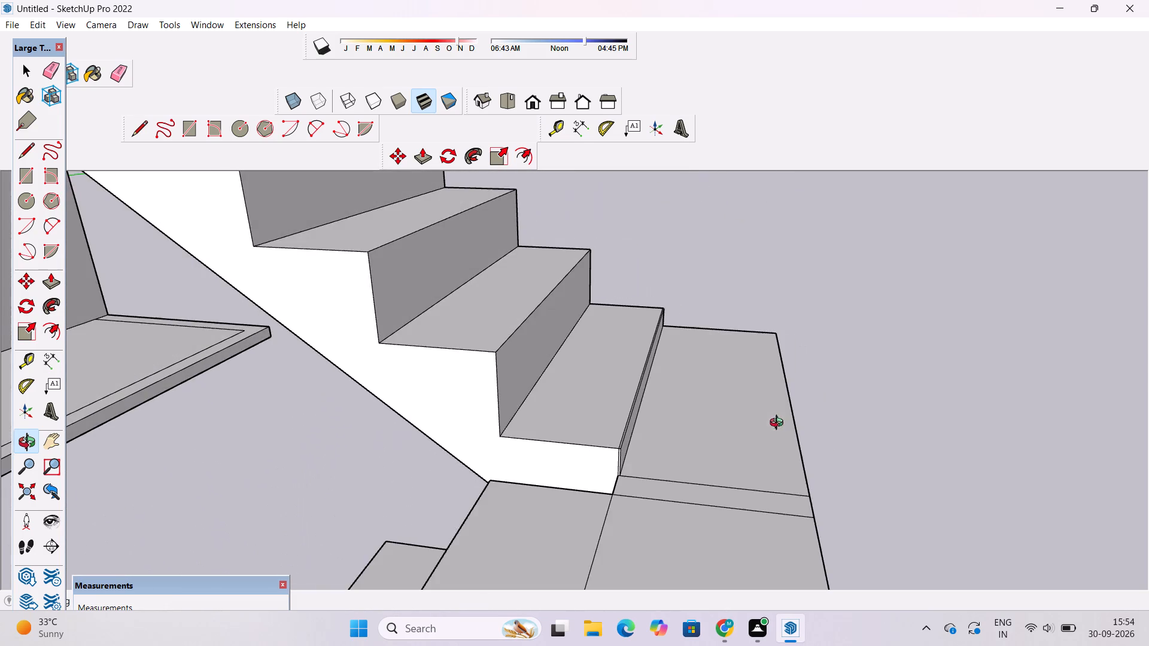
{"action": "scroll", "coordinate": [646, 484], "scroll_direction": "up", "scroll_amount": 9}
{"action": "left_click_drag", "start_coordinate": [716, 463], "coordinate": [378, 385]}
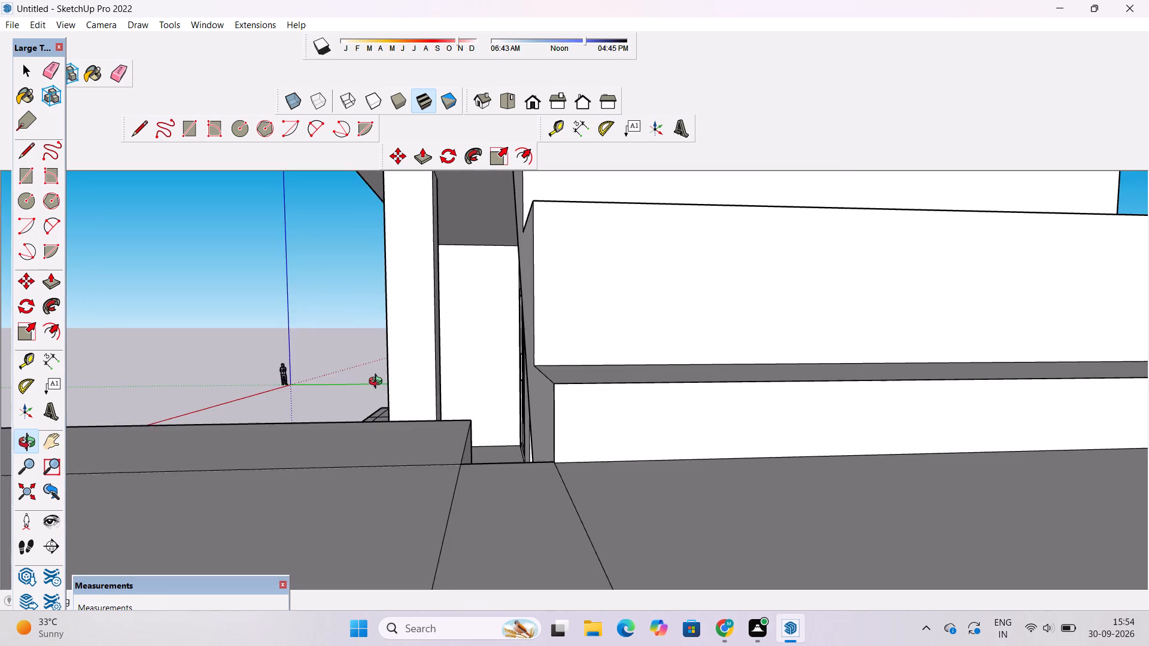
{"action": "scroll", "coordinate": [378, 383], "scroll_direction": "down", "scroll_amount": 12}
{"action": "left_click_drag", "start_coordinate": [360, 426], "coordinate": [691, 546]}
{"action": "scroll", "coordinate": [713, 489], "scroll_direction": "up", "scroll_amount": 5}
{"action": "left_click_drag", "start_coordinate": [609, 502], "coordinate": [455, 451], "text": "shift"}
{"action": "scroll", "coordinate": [527, 443], "scroll_direction": "up", "scroll_amount": 12, "text": "shift"}
{"action": "left_click_drag", "start_coordinate": [516, 454], "coordinate": [449, 461], "text": "shift"}
{"action": "scroll", "coordinate": [448, 462], "scroll_direction": "up", "scroll_amount": 5}
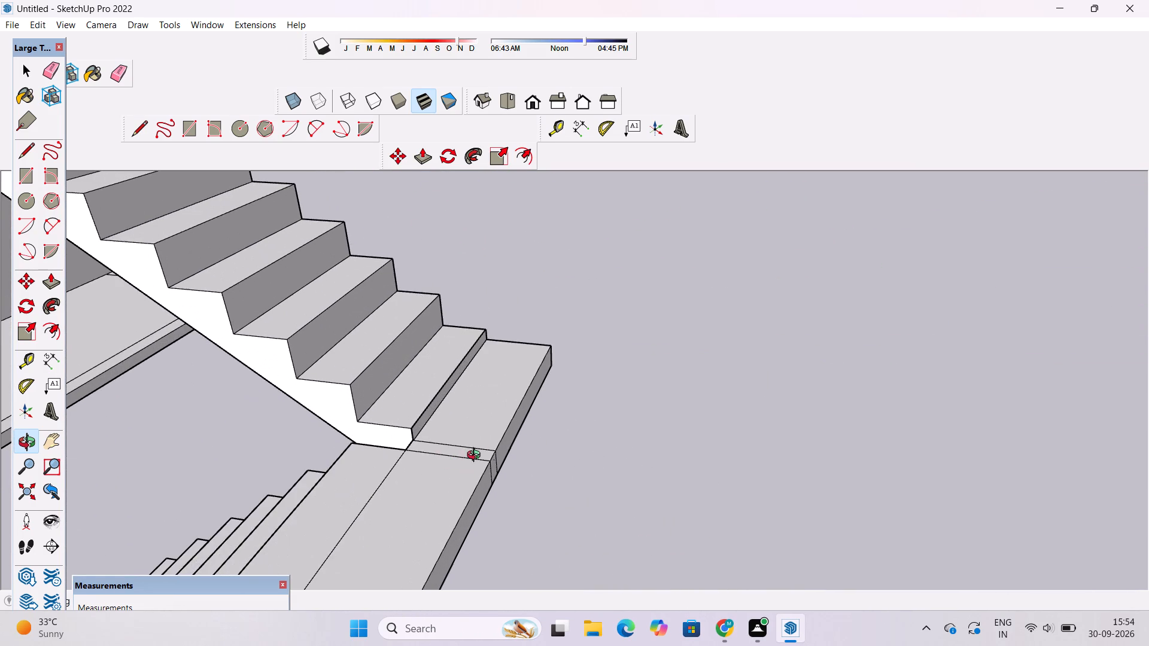
Erase the seam edges across the top and outer side between the lowered step and the landing, undoing any stray erasure.
{"action": "left_click", "coordinate": [497, 455], "text": "shift"}
{"action": "left_click_drag", "start_coordinate": [479, 456], "coordinate": [421, 449]}
{"action": "key", "text": "e"}
{"action": "scroll", "coordinate": [443, 471], "scroll_direction": "up", "scroll_amount": 5}
{"action": "left_click_drag", "start_coordinate": [512, 422], "coordinate": [466, 441]}
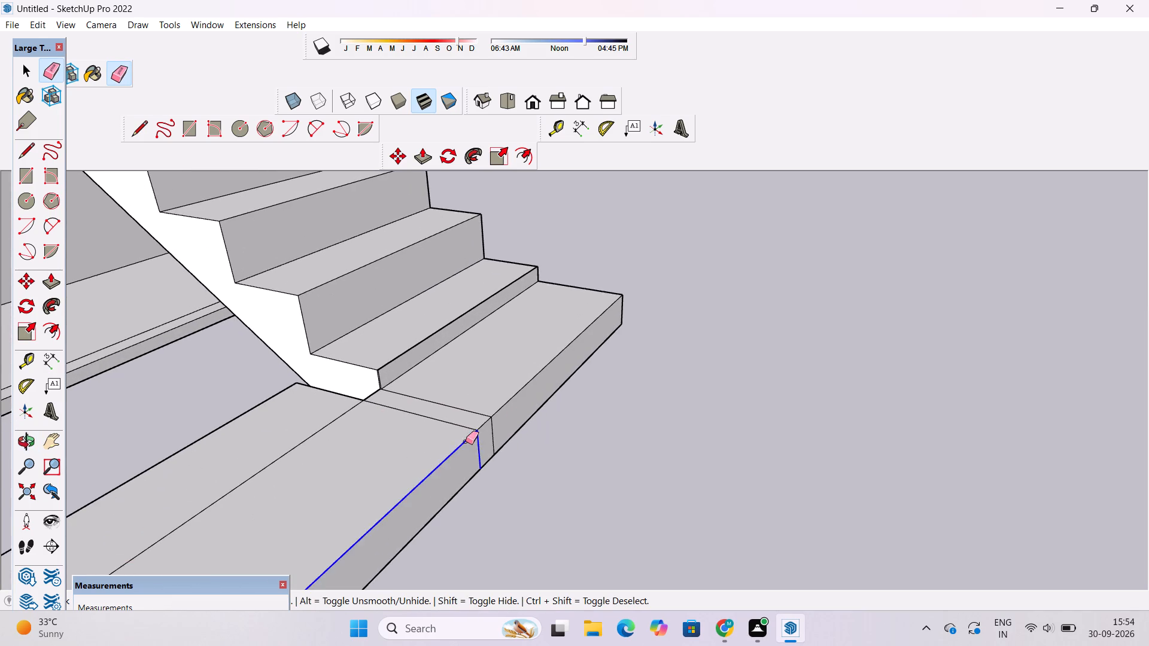
{"action": "left_click_drag", "start_coordinate": [466, 441], "coordinate": [451, 458]}
{"action": "key", "text": "ctrl+z"}
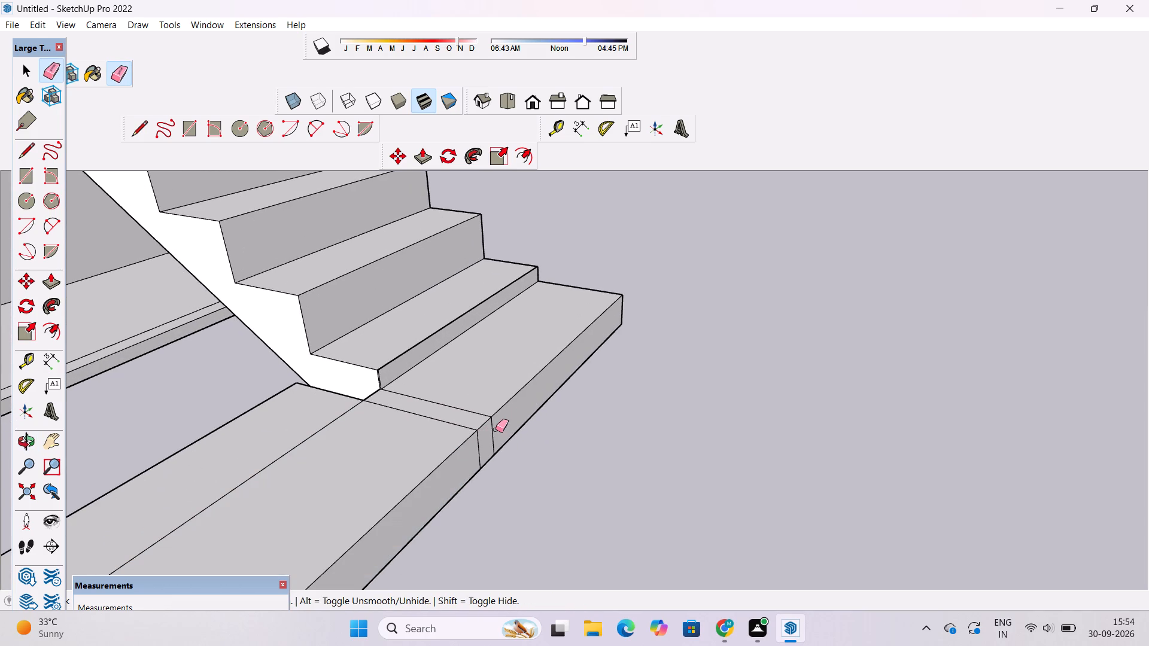
{"action": "left_click_drag", "start_coordinate": [498, 428], "coordinate": [476, 452]}
{"action": "left_click_drag", "start_coordinate": [476, 404], "coordinate": [455, 432]}
Push/Pull the landing's merged outer side face 3' outward, away from the flights.
{"action": "scroll", "coordinate": [479, 459], "scroll_direction": "down", "scroll_amount": 6}
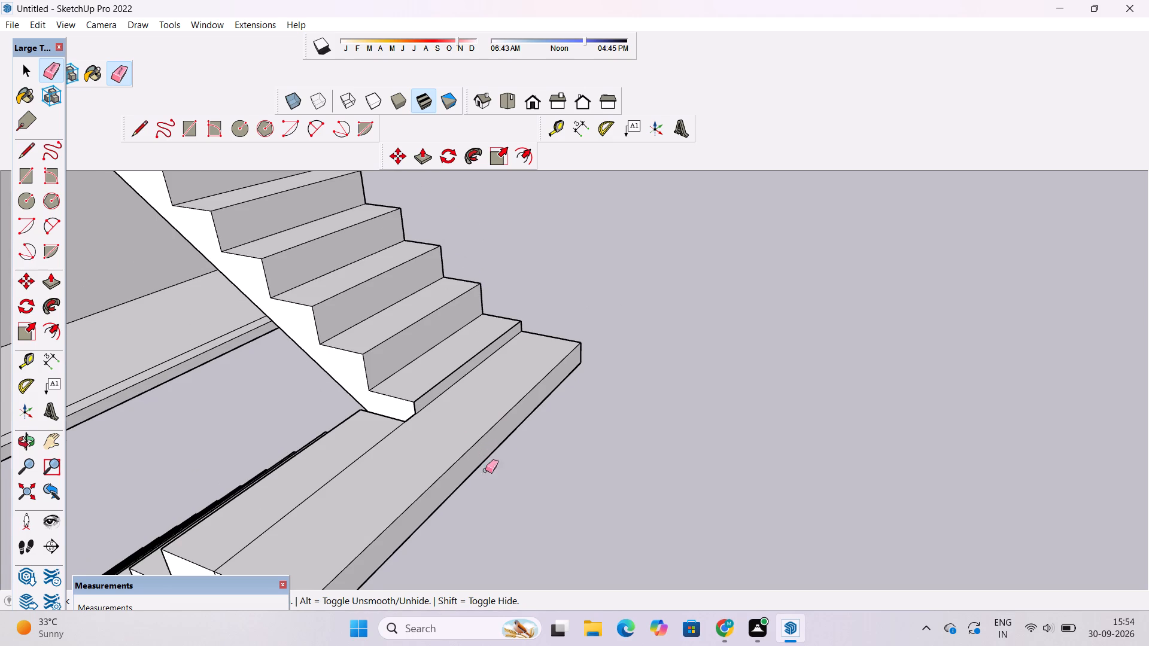
{"action": "key", "text": "o"}
{"action": "scroll", "coordinate": [488, 475], "scroll_direction": "up", "scroll_amount": 2}
{"action": "left_click_drag", "start_coordinate": [488, 476], "coordinate": [404, 458], "text": "shift"}
{"action": "key", "text": "p"}
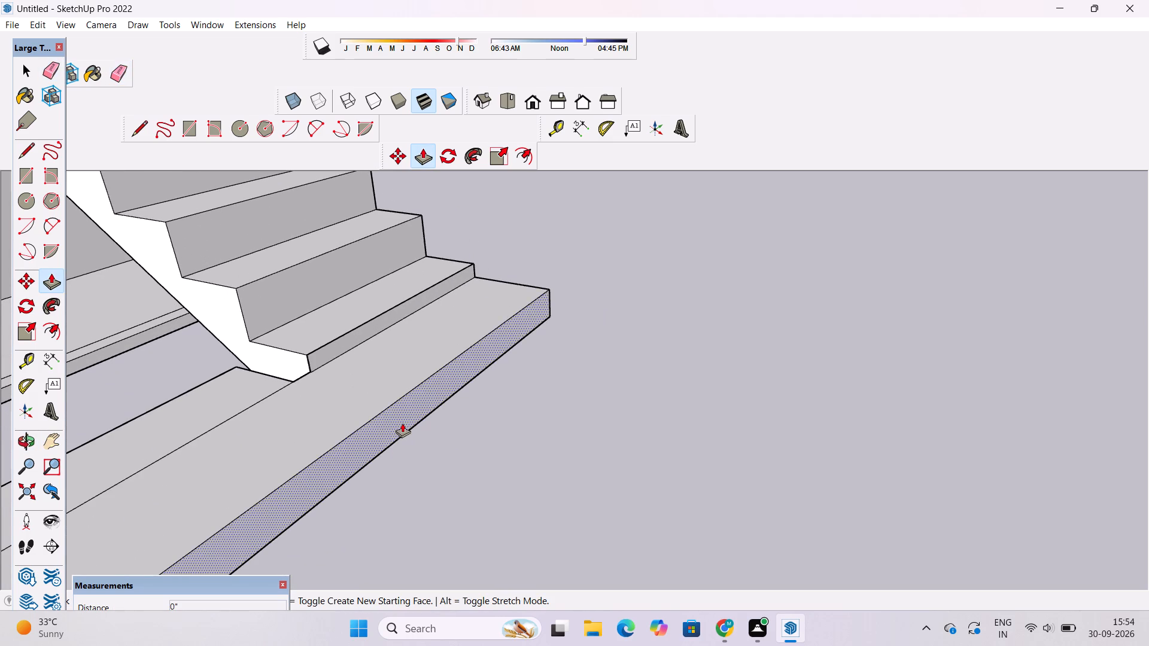
{"action": "scroll", "coordinate": [402, 423], "scroll_direction": "down", "scroll_amount": 4}
{"action": "left_click", "coordinate": [396, 425]}
{"action": "scroll", "coordinate": [422, 427], "scroll_direction": "down", "scroll_amount": 5}
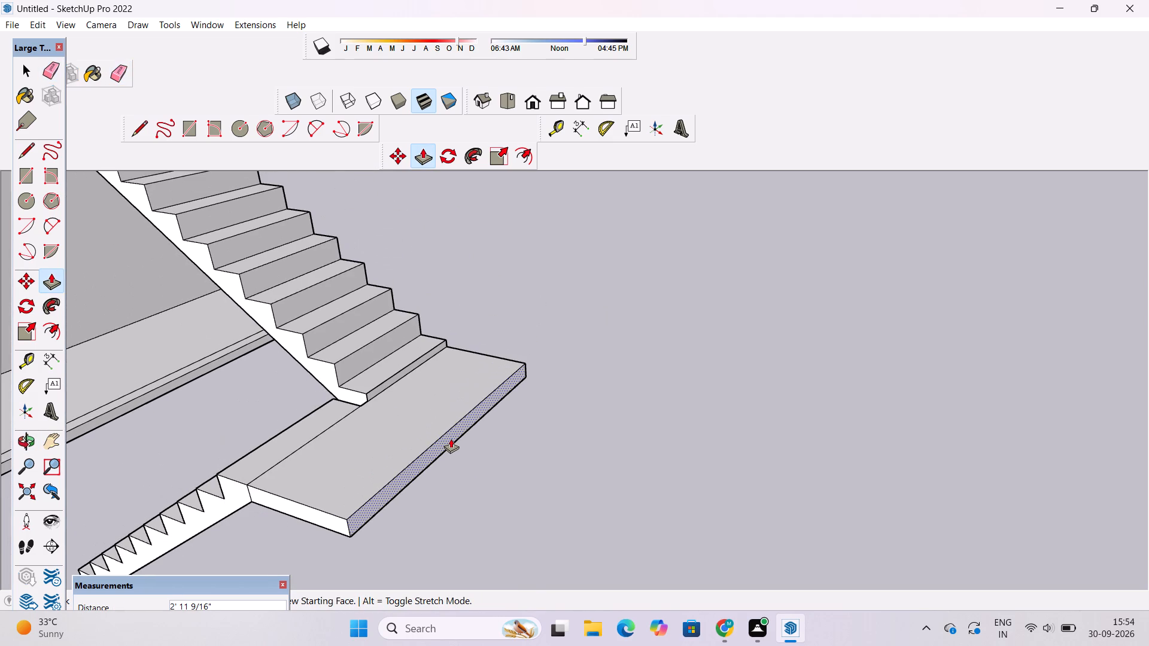
{"action": "type", "text": "3'"}
{"action": "key", "text": "Return"}
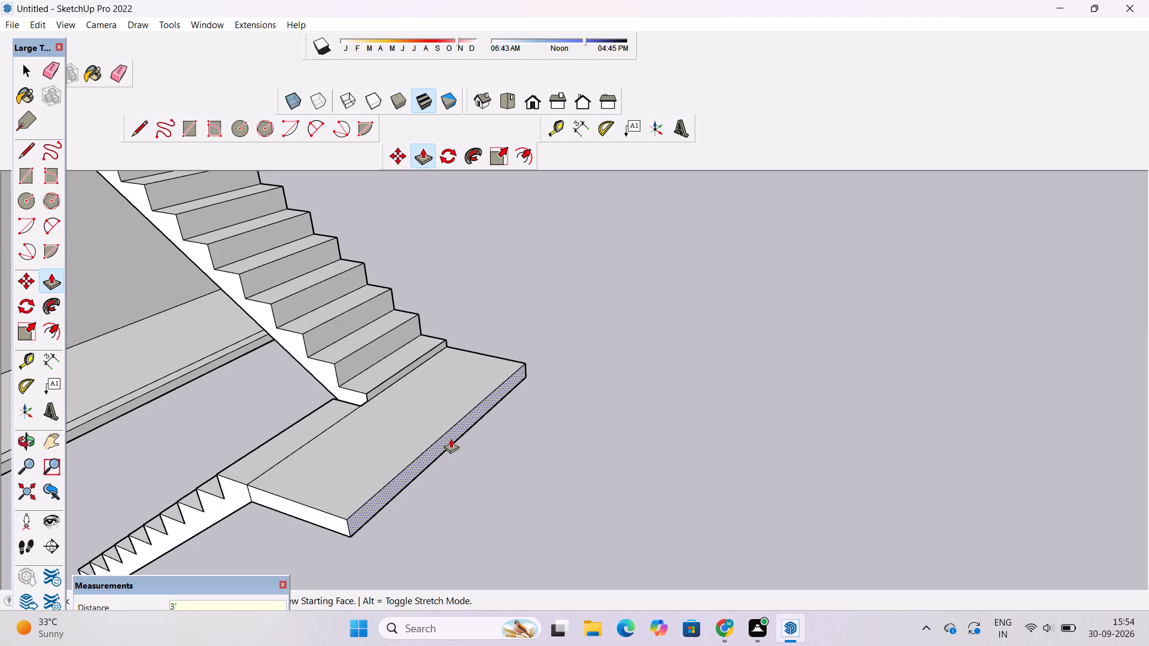
Examine the complete two-flight staircase with its widened landing in relation to the house.
{"action": "key", "text": "o"}
{"action": "scroll", "coordinate": [451, 438], "scroll_direction": "down", "scroll_amount": 5}
{"action": "left_click_drag", "start_coordinate": [559, 459], "coordinate": [651, 547]}
{"action": "scroll", "coordinate": [663, 487], "scroll_direction": "down", "scroll_amount": 6}
{"action": "left_click_drag", "start_coordinate": [482, 535], "coordinate": [522, 431]}
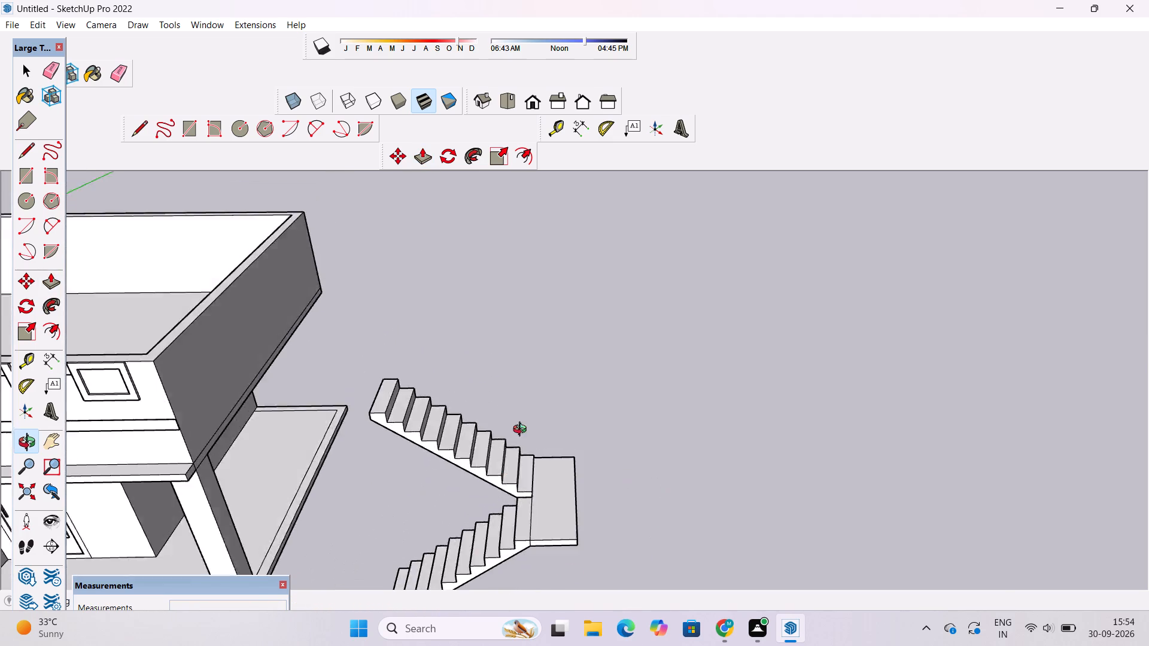
{"action": "left_click_drag", "start_coordinate": [522, 431], "coordinate": [569, 321]}
{"action": "scroll", "coordinate": [548, 349], "scroll_direction": "down", "scroll_amount": 6}
{"action": "left_click_drag", "start_coordinate": [532, 419], "coordinate": [518, 456]}
{"action": "left_click_drag", "start_coordinate": [516, 458], "coordinate": [543, 416], "text": "shift"}
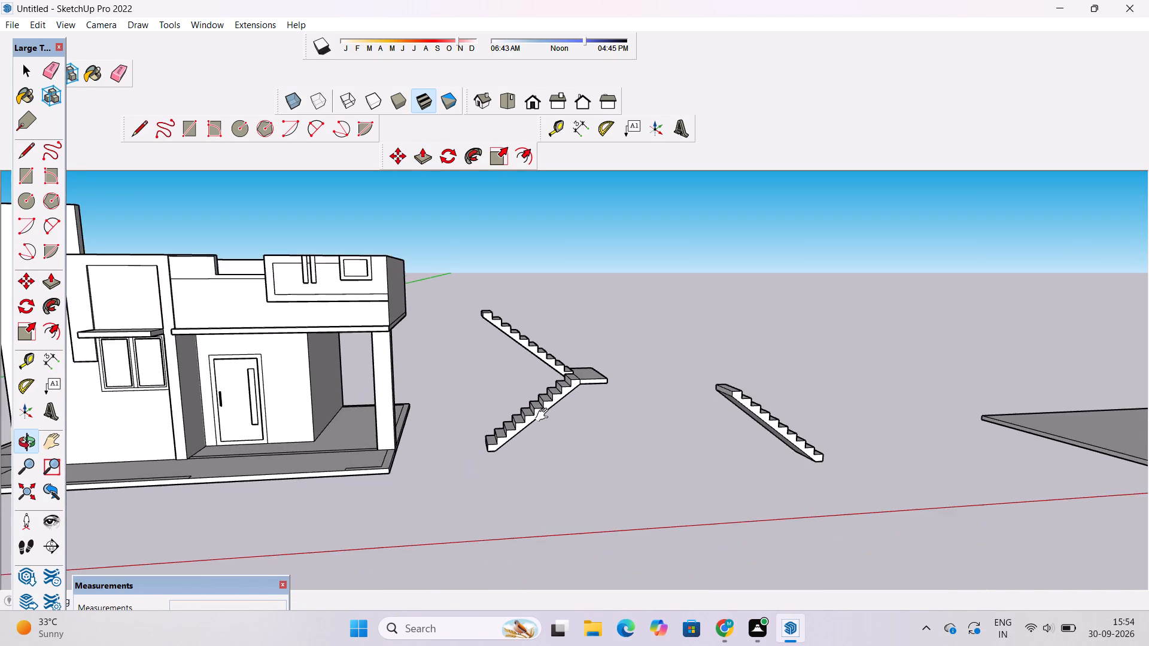
{"action": "scroll", "coordinate": [536, 440], "scroll_direction": "down", "scroll_amount": 4}
{"action": "left_click_drag", "start_coordinate": [534, 443], "coordinate": [539, 493]}
{"action": "scroll", "coordinate": [543, 379], "scroll_direction": "up", "scroll_amount": 4}
Select the whole connected two-flight staircase with its landing and make it a group.
{"action": "key", "text": "space"}
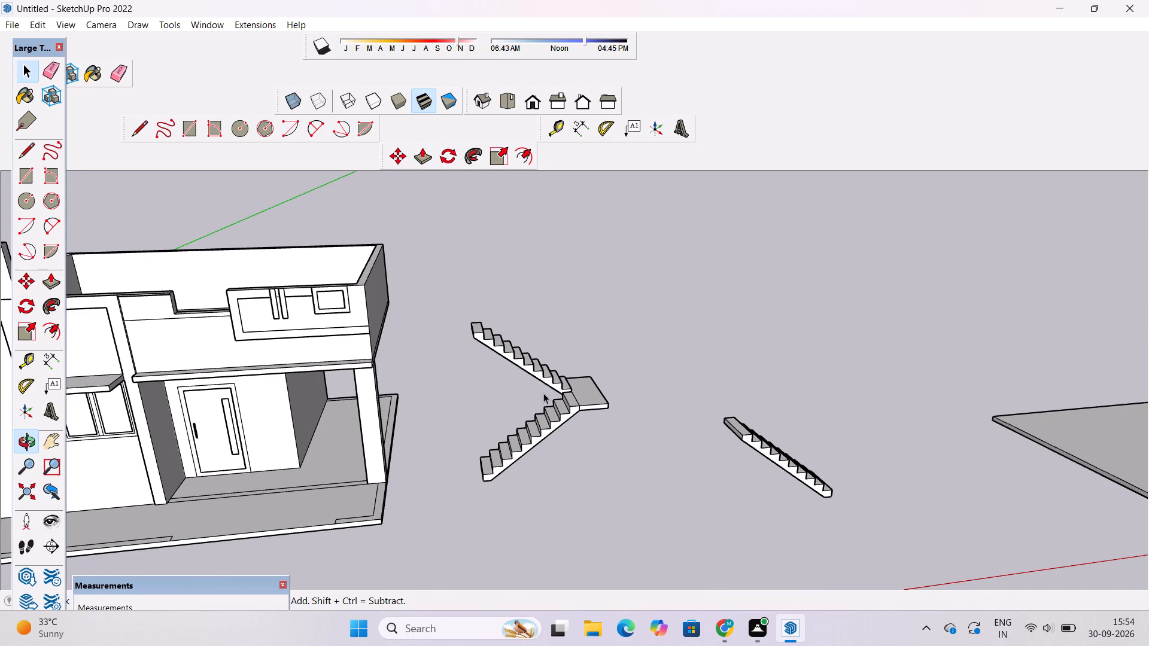
{"action": "triple_click", "coordinate": [537, 420]}
{"action": "right_click", "coordinate": [537, 420]}
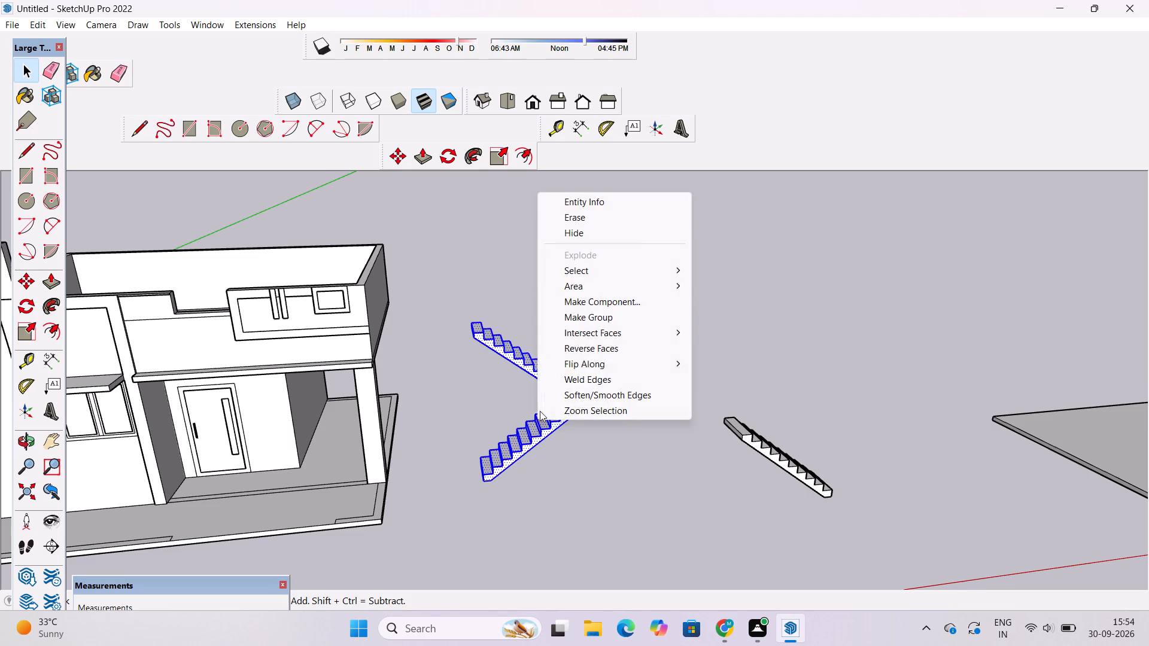
{"action": "left_click", "coordinate": [584, 312]}
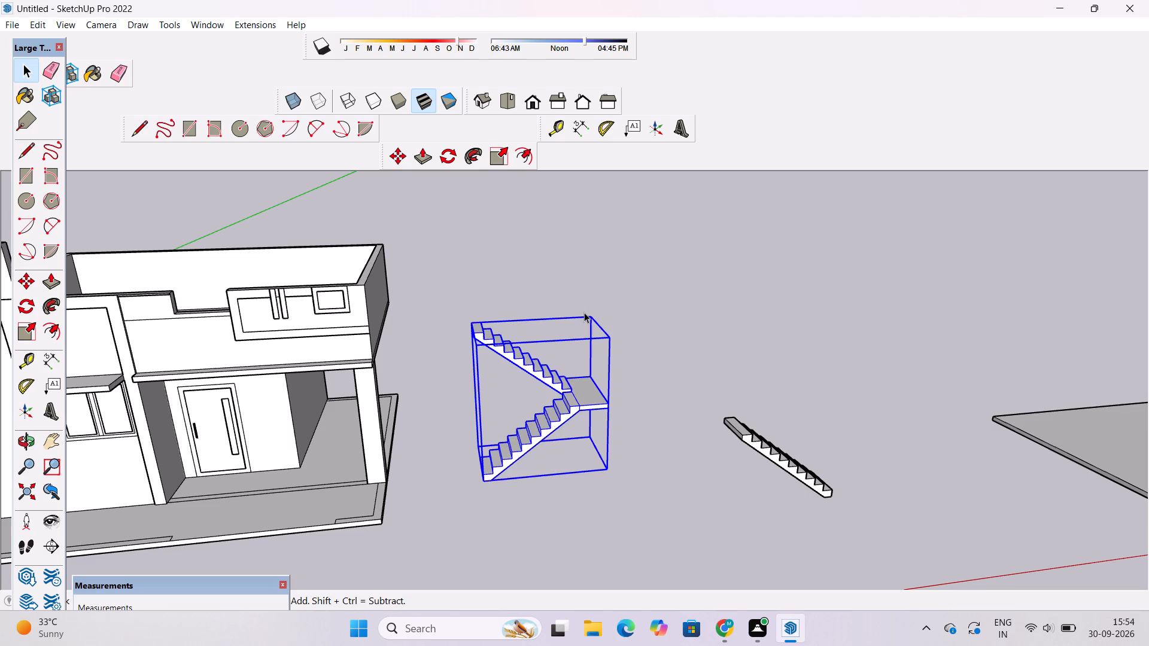
Rotate the staircase group 90° on the ground plane about a point beside it, bringing it alongside the house.
{"action": "key", "text": "m"}
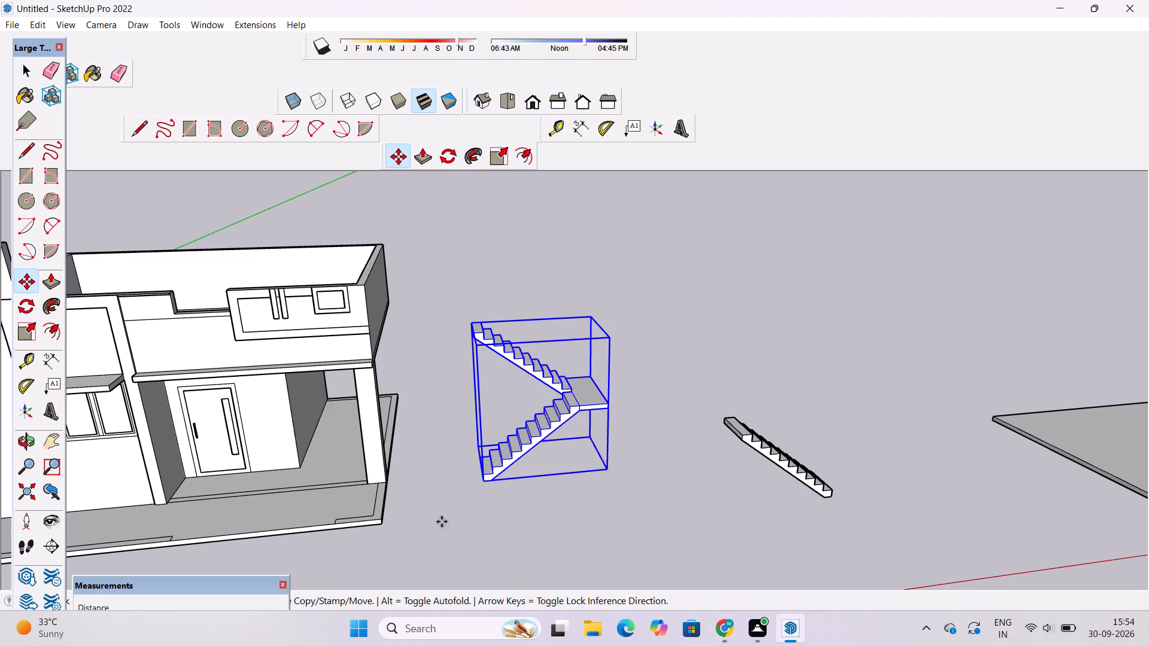
{"action": "scroll", "coordinate": [435, 501], "scroll_direction": "down", "scroll_amount": 2}
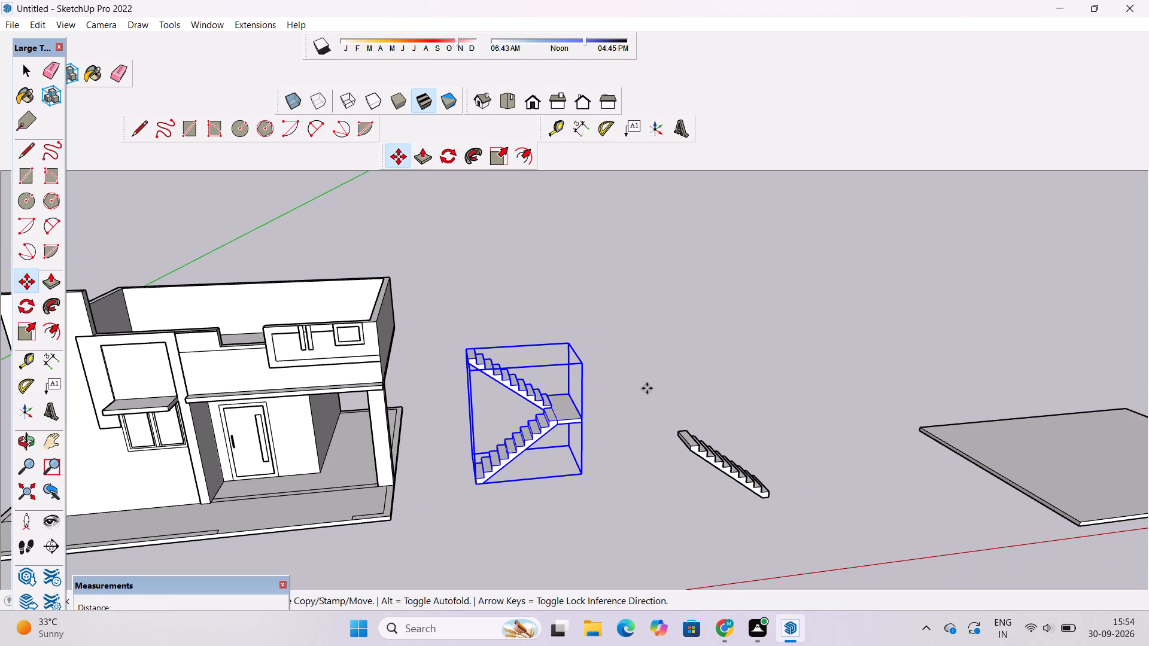
{"action": "key", "text": "o"}
{"action": "left_click_drag", "start_coordinate": [646, 389], "coordinate": [251, 459]}
{"action": "scroll", "coordinate": [782, 335], "scroll_direction": "up", "scroll_amount": 3}
{"action": "left_click_drag", "start_coordinate": [752, 363], "coordinate": [721, 373]}
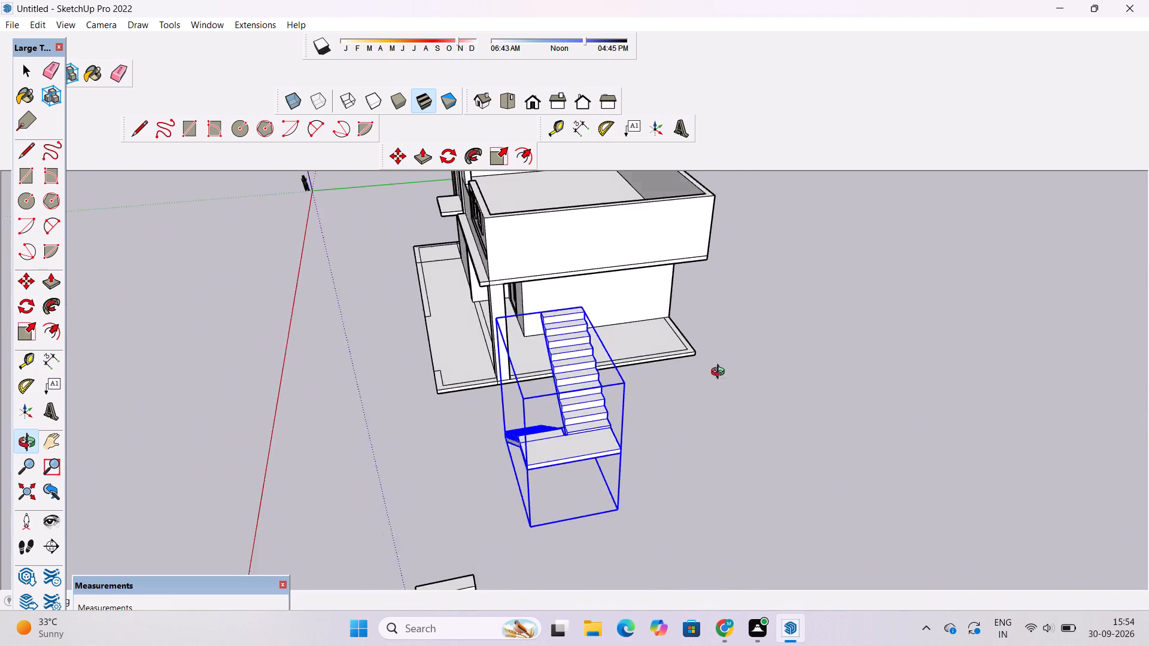
{"action": "left_click_drag", "start_coordinate": [721, 373], "coordinate": [657, 381]}
{"action": "scroll", "coordinate": [652, 382], "scroll_direction": "down", "scroll_amount": 5}
{"action": "left_click_drag", "start_coordinate": [624, 413], "coordinate": [586, 394], "text": "shift"}
{"action": "scroll", "coordinate": [586, 394], "scroll_direction": "down", "scroll_amount": 3}
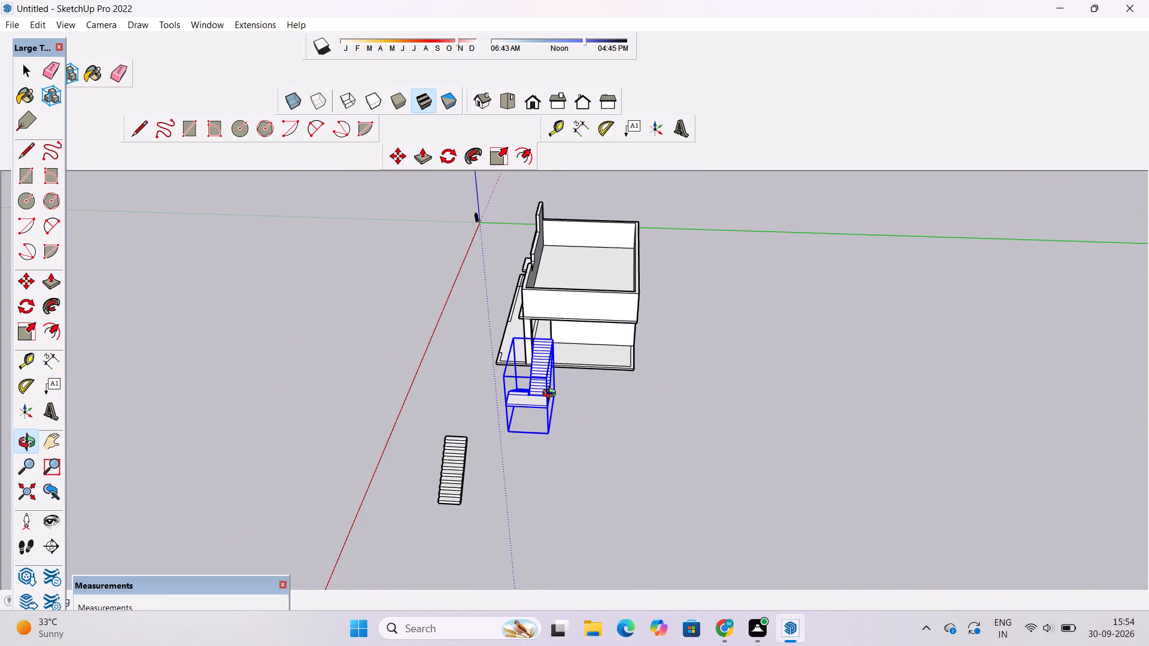
{"action": "scroll", "coordinate": [552, 395], "scroll_direction": "up", "scroll_amount": 3}
{"action": "left_click_drag", "start_coordinate": [551, 395], "coordinate": [528, 413], "text": "shift"}
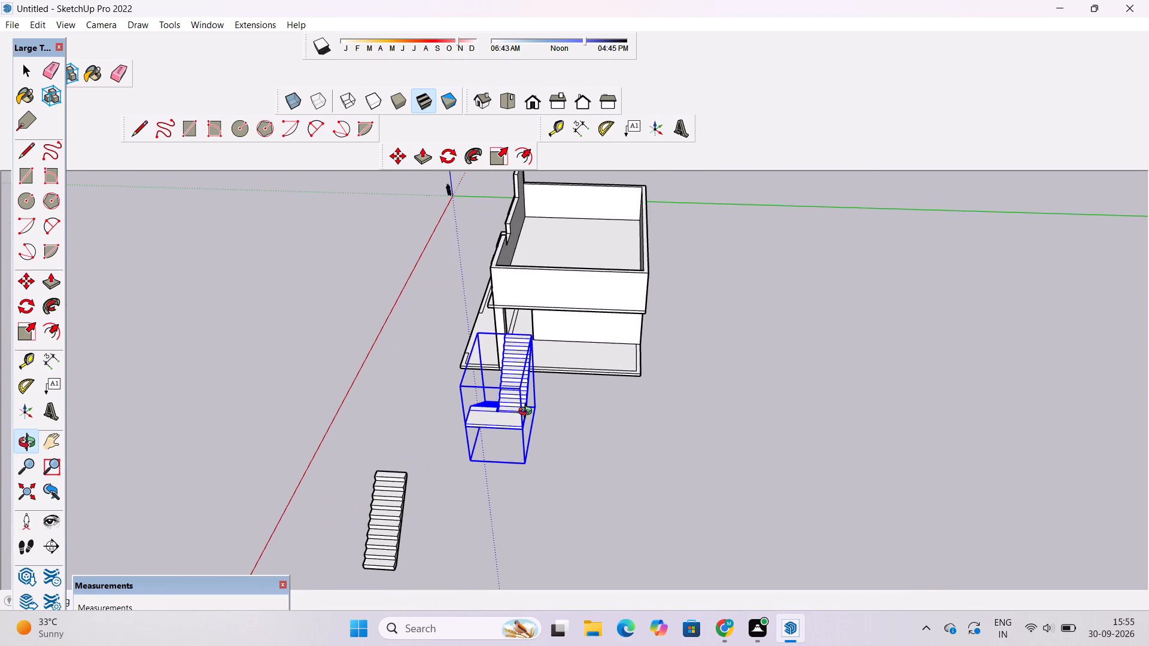
{"action": "left_click_drag", "start_coordinate": [528, 413], "coordinate": [505, 443], "text": "shift"}
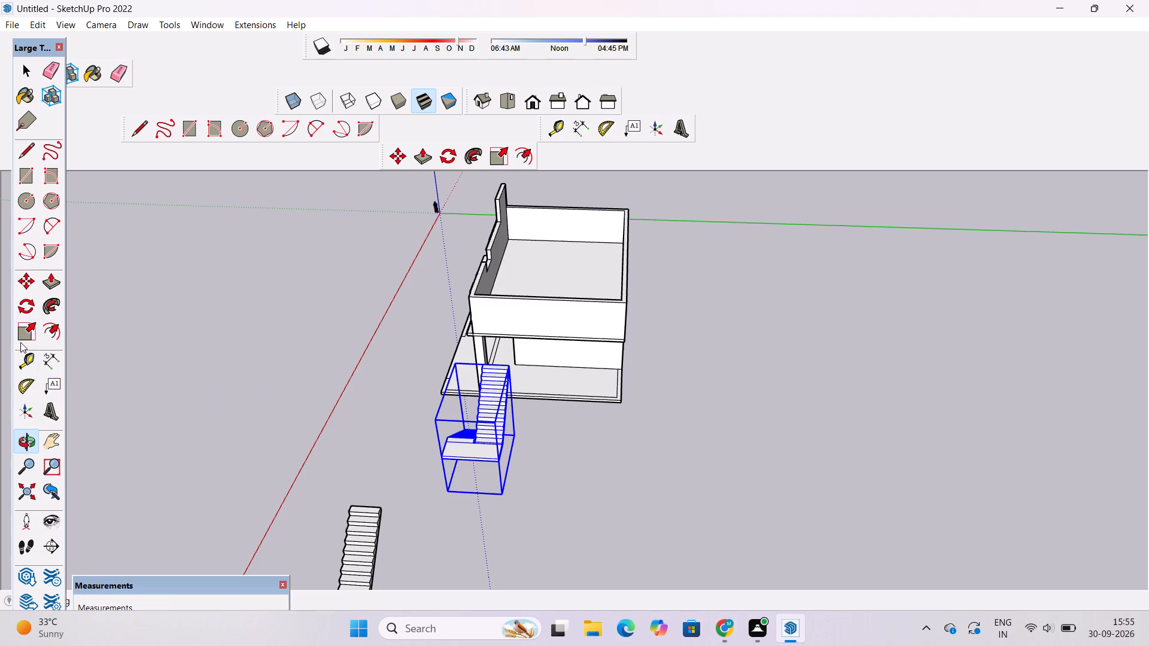
{"action": "left_click", "coordinate": [23, 307]}
{"action": "left_click", "coordinate": [400, 449]}
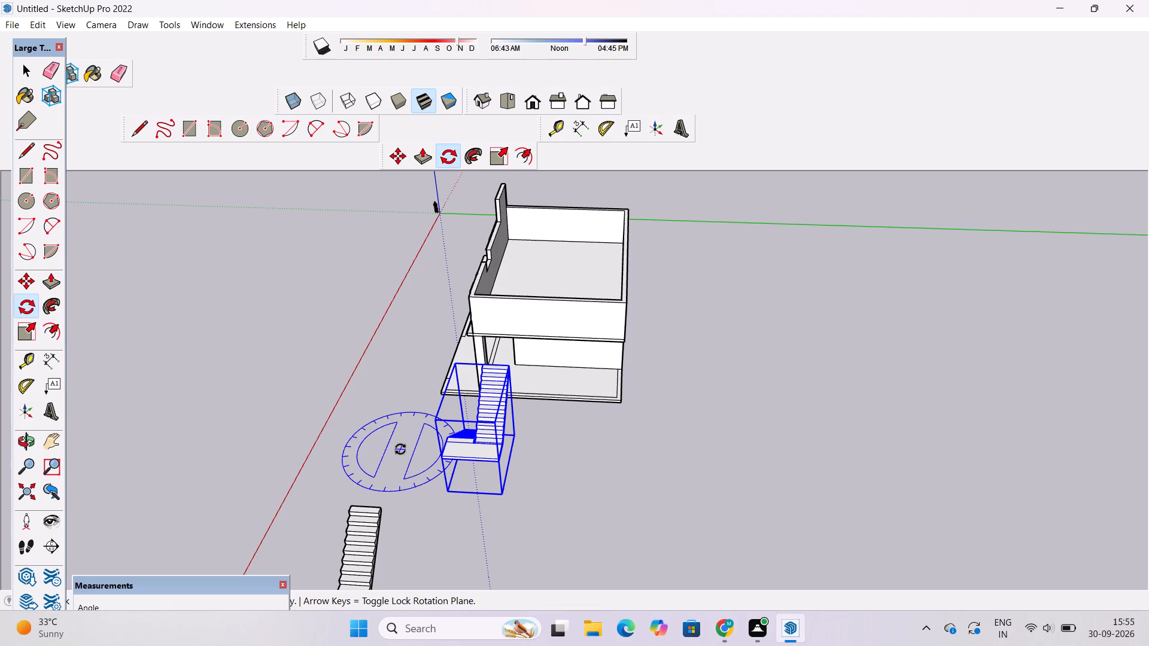
{"action": "left_click", "coordinate": [545, 462]}
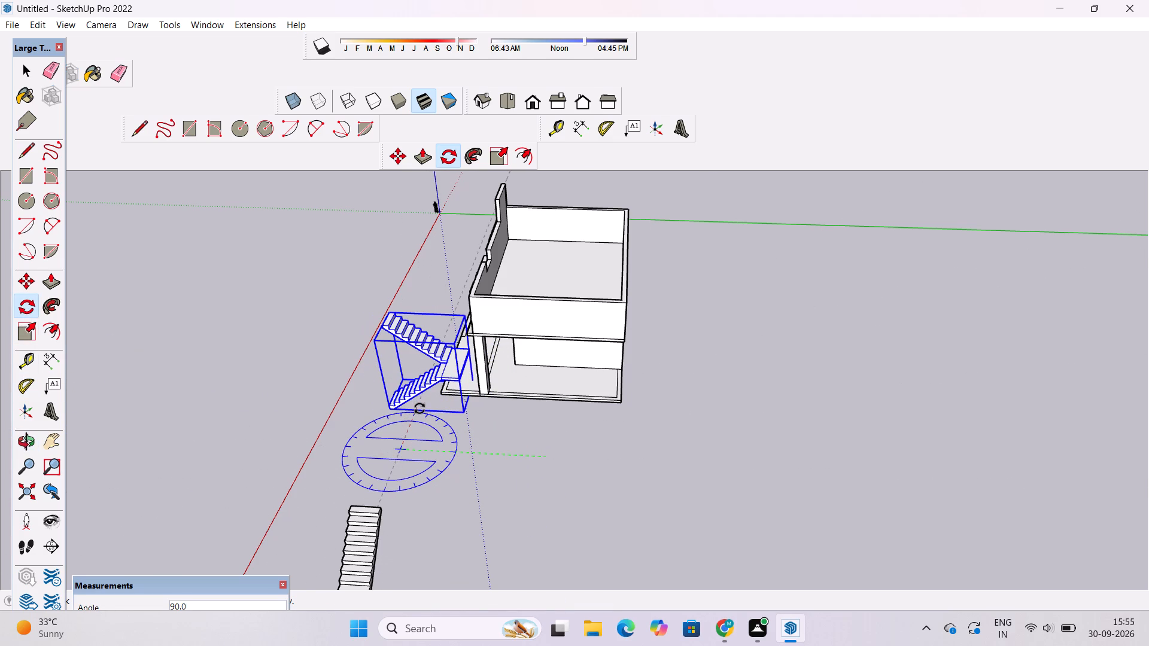
{"action": "left_click", "coordinate": [420, 409]}
{"action": "scroll", "coordinate": [415, 388], "scroll_direction": "up", "scroll_amount": 2}
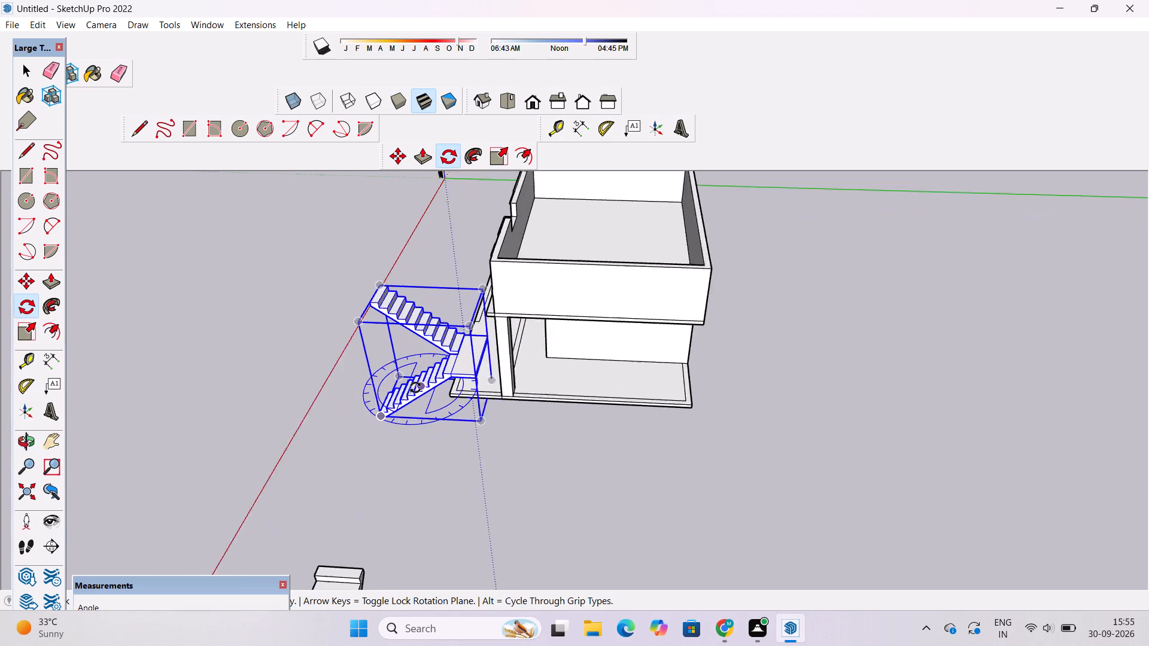
{"action": "scroll", "coordinate": [415, 388], "scroll_direction": "up", "scroll_amount": 3}
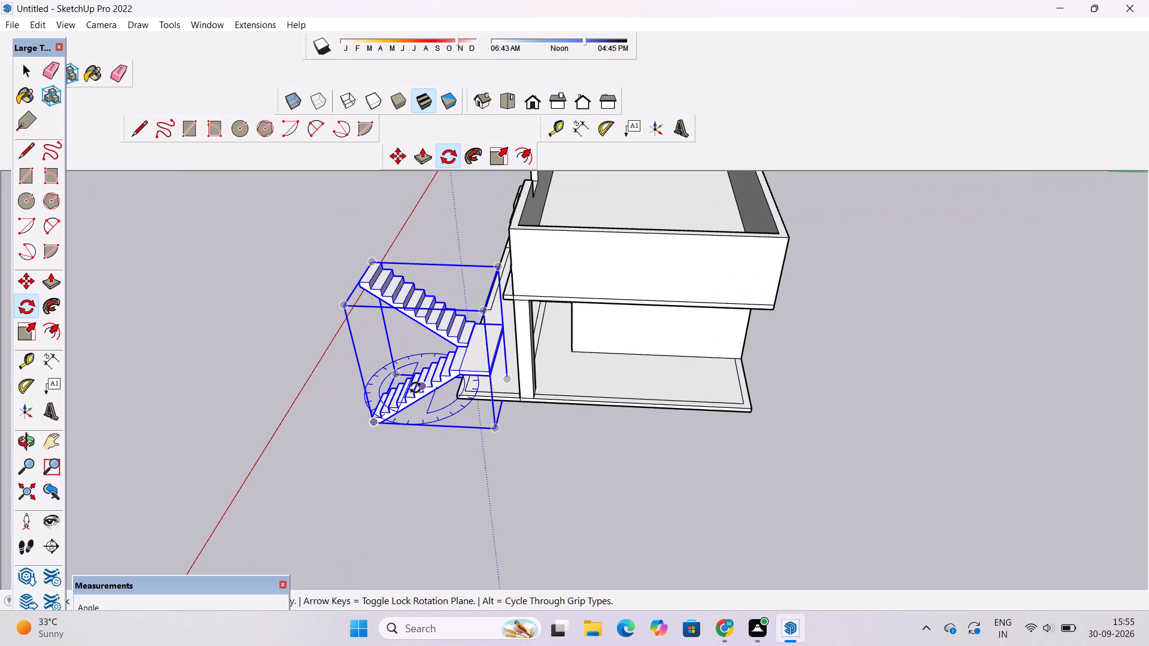
Copy the staircase group from its bottom step's corner onto the porch floor's outer edge, about 50' 10" away.
{"action": "key", "text": "space"}
{"action": "type", "text": "m"}
{"action": "scroll", "coordinate": [361, 420], "scroll_direction": "up", "scroll_amount": 5}
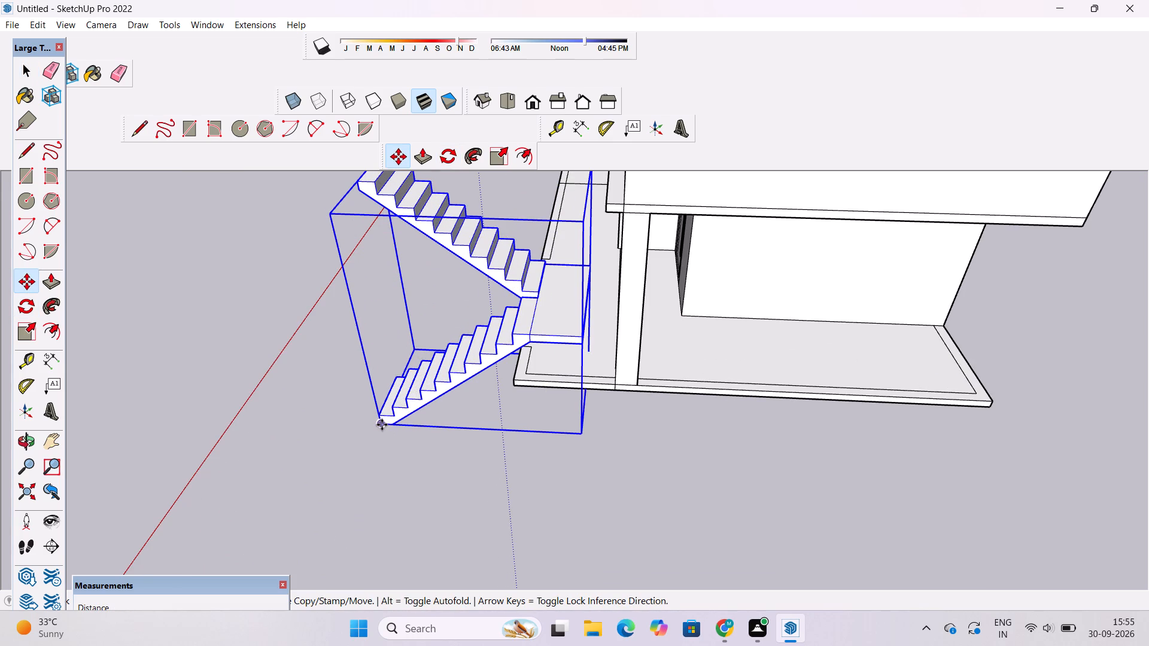
{"action": "left_click", "coordinate": [382, 425]}
{"action": "scroll", "coordinate": [439, 422], "scroll_direction": "down", "scroll_amount": 10}
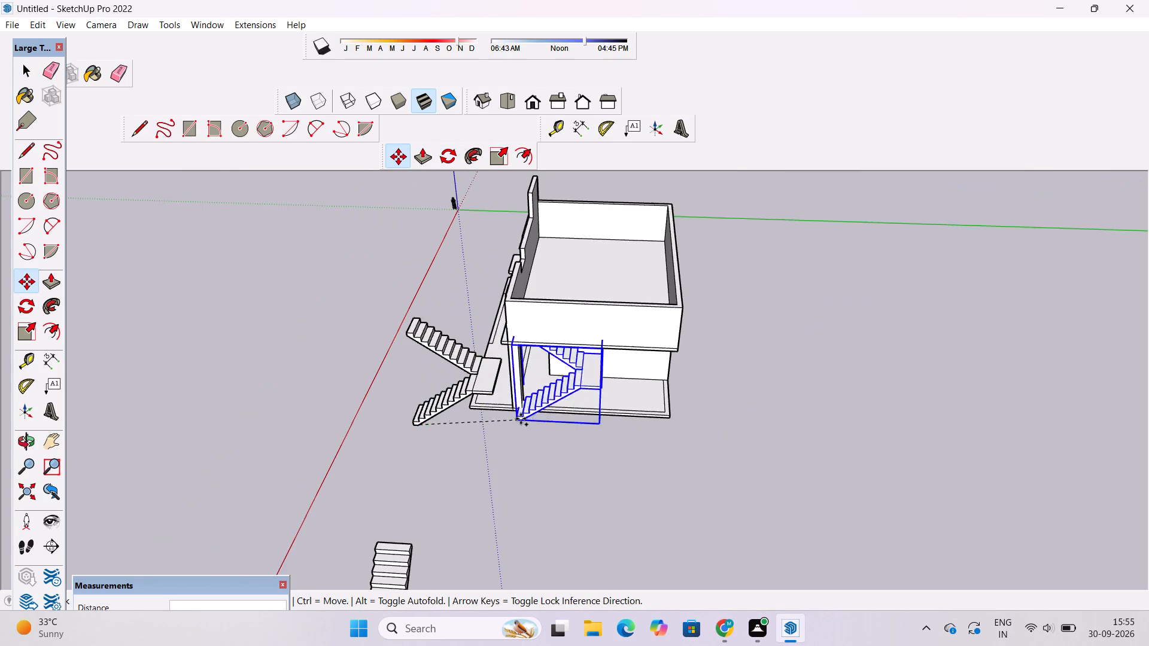
{"action": "scroll", "coordinate": [573, 413], "scroll_direction": "up", "scroll_amount": 9}
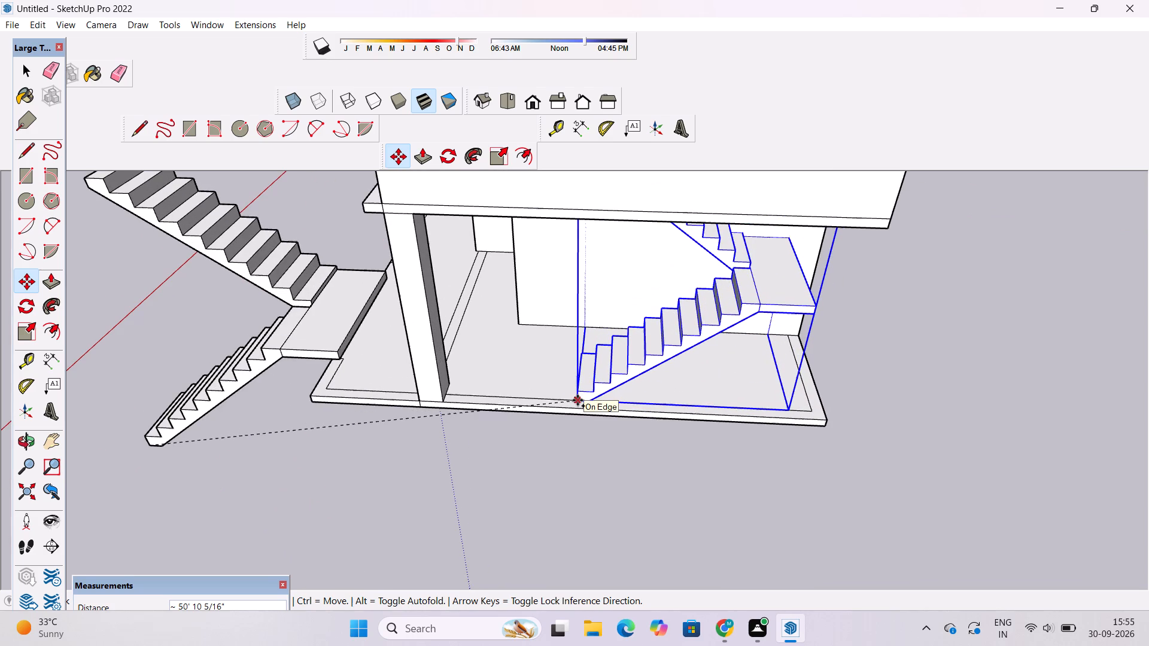
{"action": "left_click", "coordinate": [577, 400]}
Examine how the copied staircase fits under the porch, checking its flights and landing against the slab and walls.
{"action": "key", "text": "o"}
{"action": "left_click_drag", "start_coordinate": [1019, 422], "coordinate": [729, 383]}
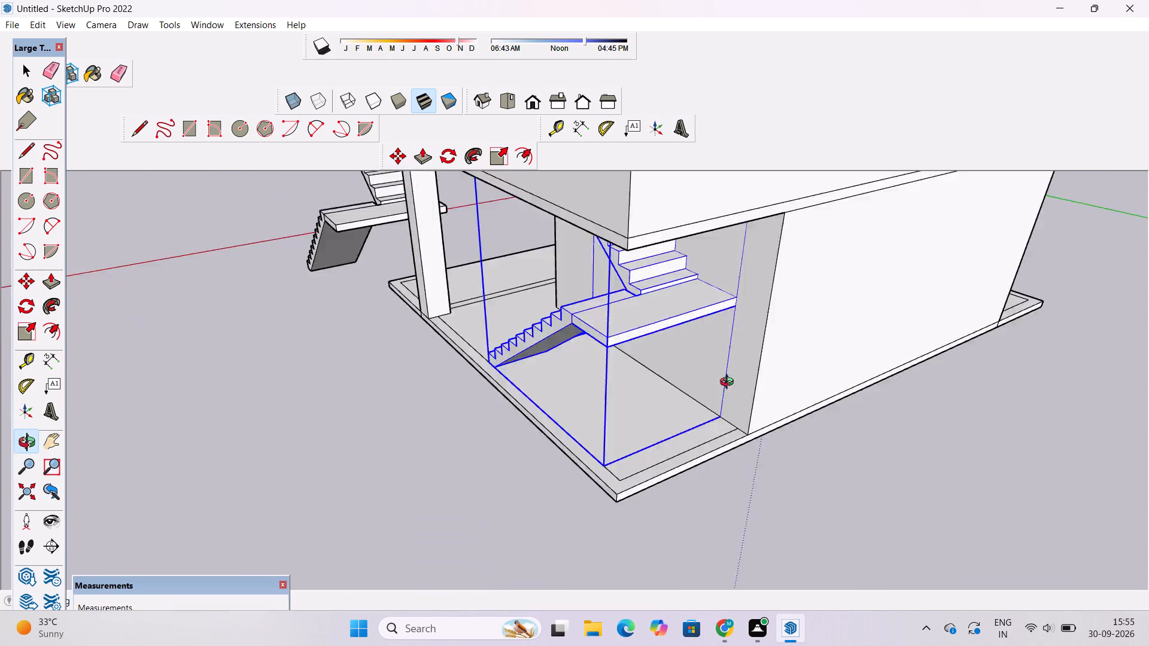
{"action": "left_click_drag", "start_coordinate": [729, 383], "coordinate": [663, 383]}
{"action": "scroll", "coordinate": [638, 392], "scroll_direction": "down", "scroll_amount": 4}
{"action": "scroll", "coordinate": [620, 379], "scroll_direction": "up", "scroll_amount": 2}
{"action": "left_click_drag", "start_coordinate": [620, 379], "coordinate": [646, 509], "text": "shift"}
{"action": "scroll", "coordinate": [646, 510], "scroll_direction": "up", "scroll_amount": 3}
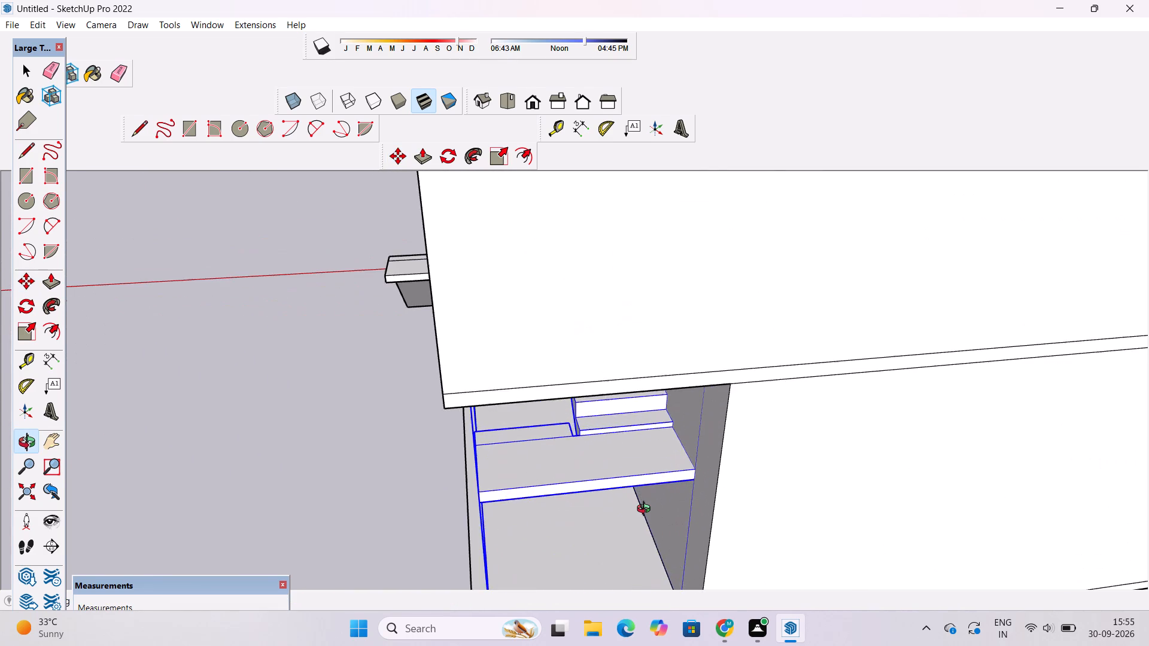
{"action": "left_click_drag", "start_coordinate": [670, 543], "coordinate": [689, 587]}
{"action": "scroll", "coordinate": [682, 572], "scroll_direction": "down", "scroll_amount": 5}
{"action": "left_click_drag", "start_coordinate": [637, 572], "coordinate": [877, 488]}
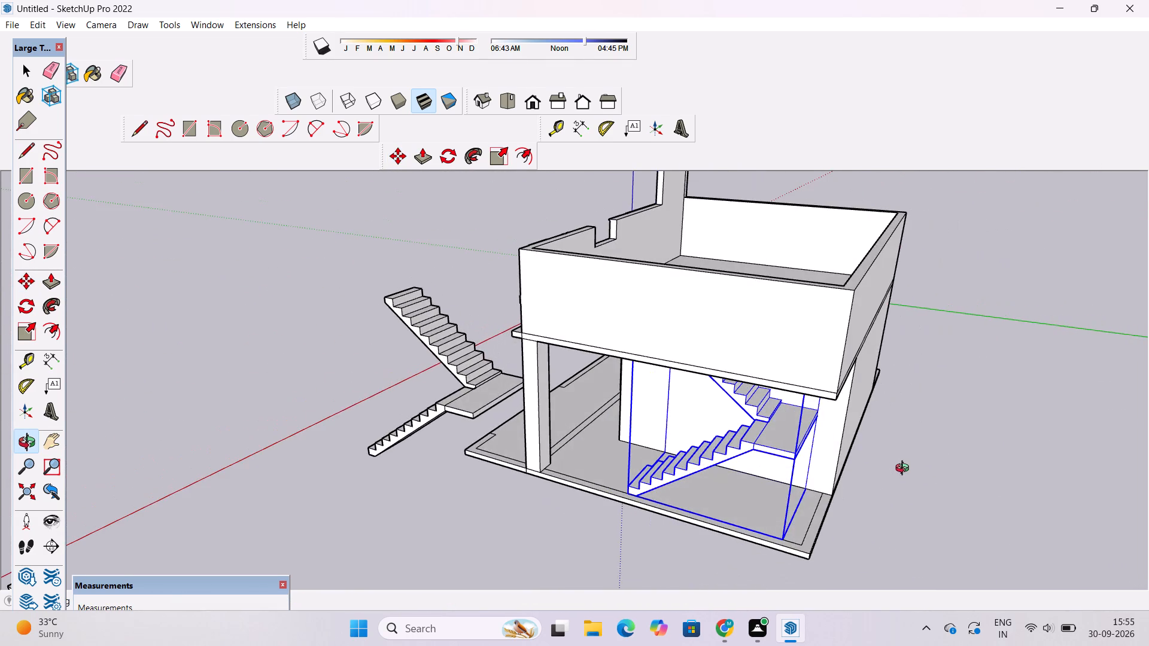
{"action": "scroll", "coordinate": [749, 453], "scroll_direction": "up", "scroll_amount": 4}
{"action": "left_click_drag", "start_coordinate": [721, 444], "coordinate": [618, 504], "text": "shift"}
{"action": "scroll", "coordinate": [617, 504], "scroll_direction": "down", "scroll_amount": 6}
{"action": "left_click_drag", "start_coordinate": [609, 499], "coordinate": [766, 479]}
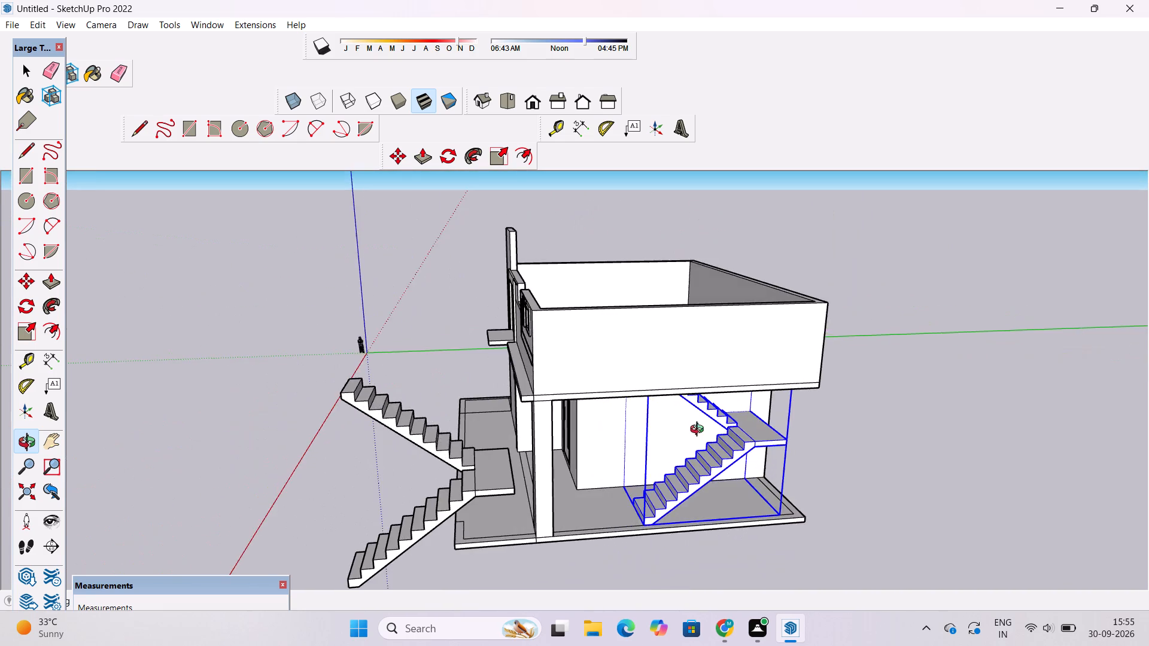
{"action": "scroll", "coordinate": [699, 430], "scroll_direction": "up", "scroll_amount": 4}
{"action": "left_click_drag", "start_coordinate": [683, 431], "coordinate": [603, 474], "text": "shift"}
{"action": "left_click_drag", "start_coordinate": [601, 477], "coordinate": [626, 349]}
{"action": "scroll", "coordinate": [626, 349], "scroll_direction": "down", "scroll_amount": 4}
{"action": "left_click_drag", "start_coordinate": [621, 354], "coordinate": [609, 383], "text": "shift"}
{"action": "left_click_drag", "start_coordinate": [599, 419], "coordinate": [599, 438]}
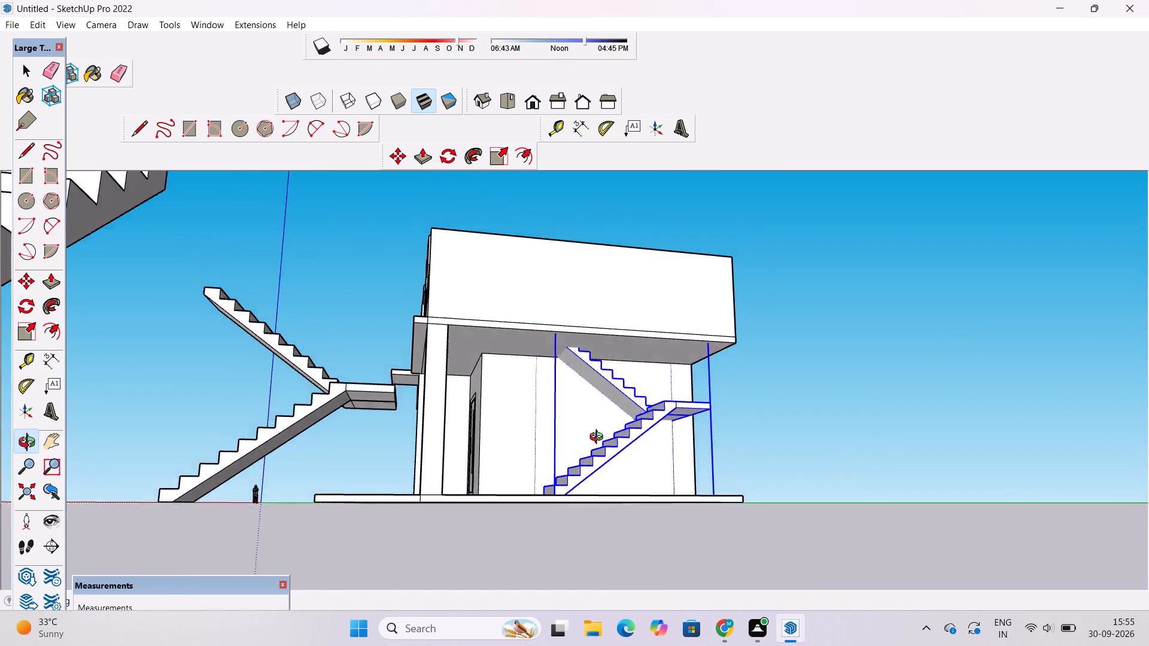
{"action": "left_click_drag", "start_coordinate": [599, 438], "coordinate": [610, 511]}
{"action": "left_click_drag", "start_coordinate": [610, 512], "coordinate": [585, 436]}
{"action": "left_click_drag", "start_coordinate": [585, 436], "coordinate": [585, 508]}
{"action": "scroll", "coordinate": [609, 453], "scroll_direction": "up", "scroll_amount": 3}
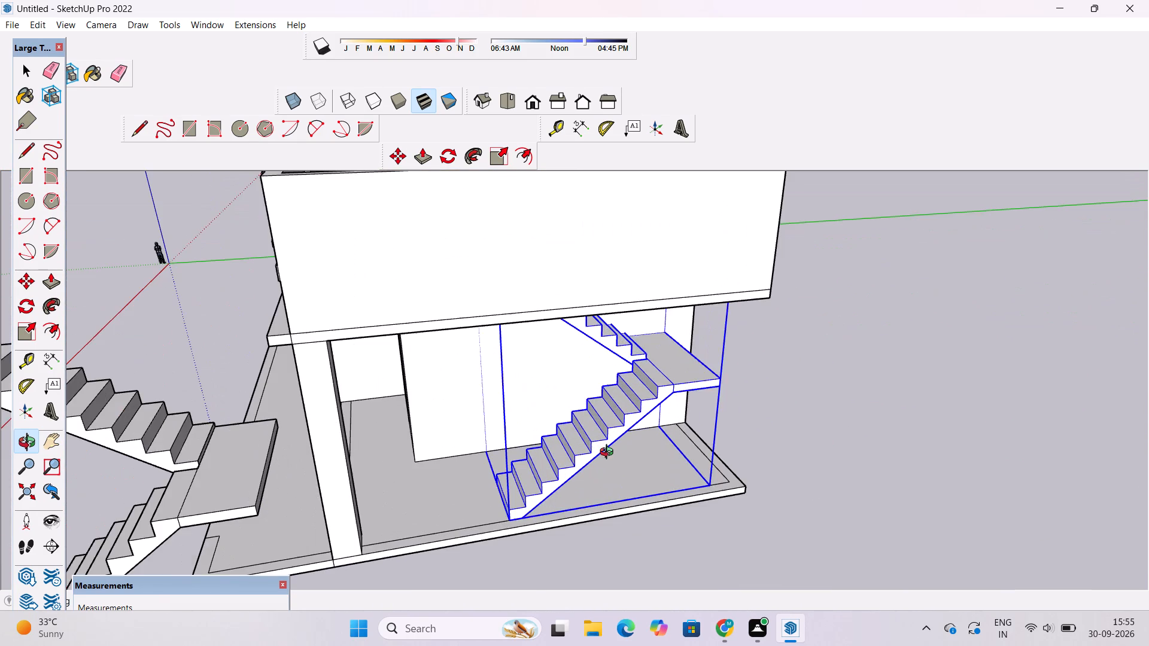
{"action": "left_click_drag", "start_coordinate": [609, 451], "coordinate": [607, 483], "text": "shift"}
{"action": "scroll", "coordinate": [608, 483], "scroll_direction": "up", "scroll_amount": 3, "text": "shift"}
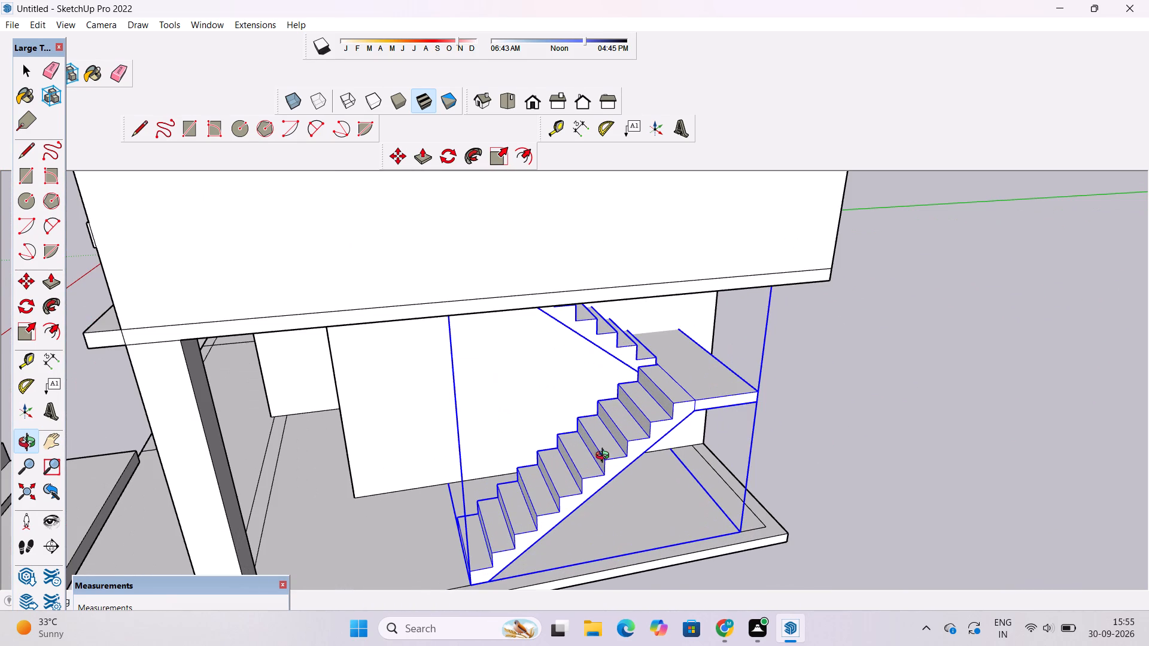
{"action": "left_click_drag", "start_coordinate": [615, 447], "coordinate": [596, 479], "text": "shift"}
{"action": "scroll", "coordinate": [596, 479], "scroll_direction": "down", "scroll_amount": 5}
{"action": "left_click_drag", "start_coordinate": [637, 468], "coordinate": [578, 464], "text": "shift"}
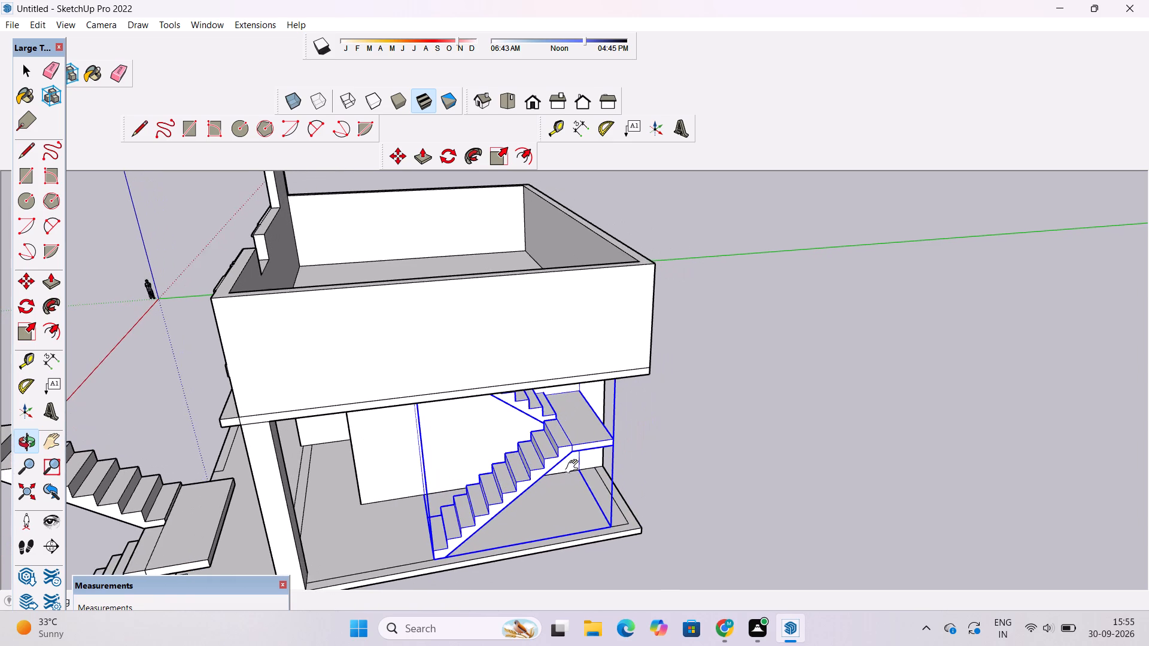
{"action": "left_click_drag", "start_coordinate": [573, 472], "coordinate": [573, 463]}
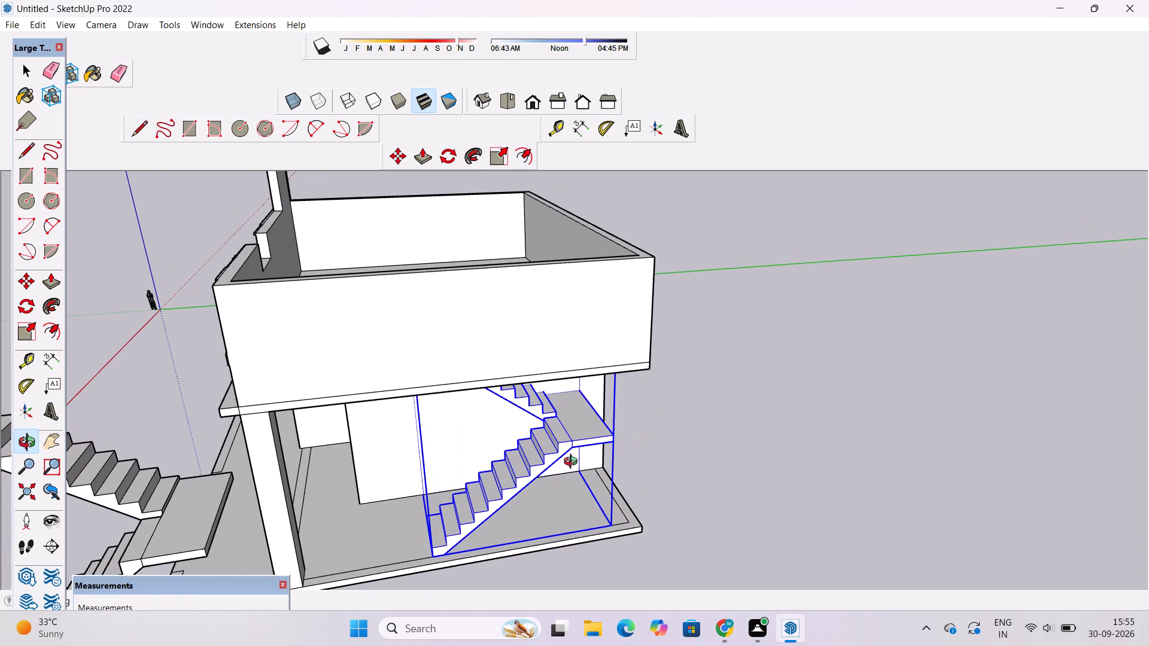
Move the copied staircase from under the porch to open ground just beyond the end of the floor slab.
{"action": "key", "text": "m"}
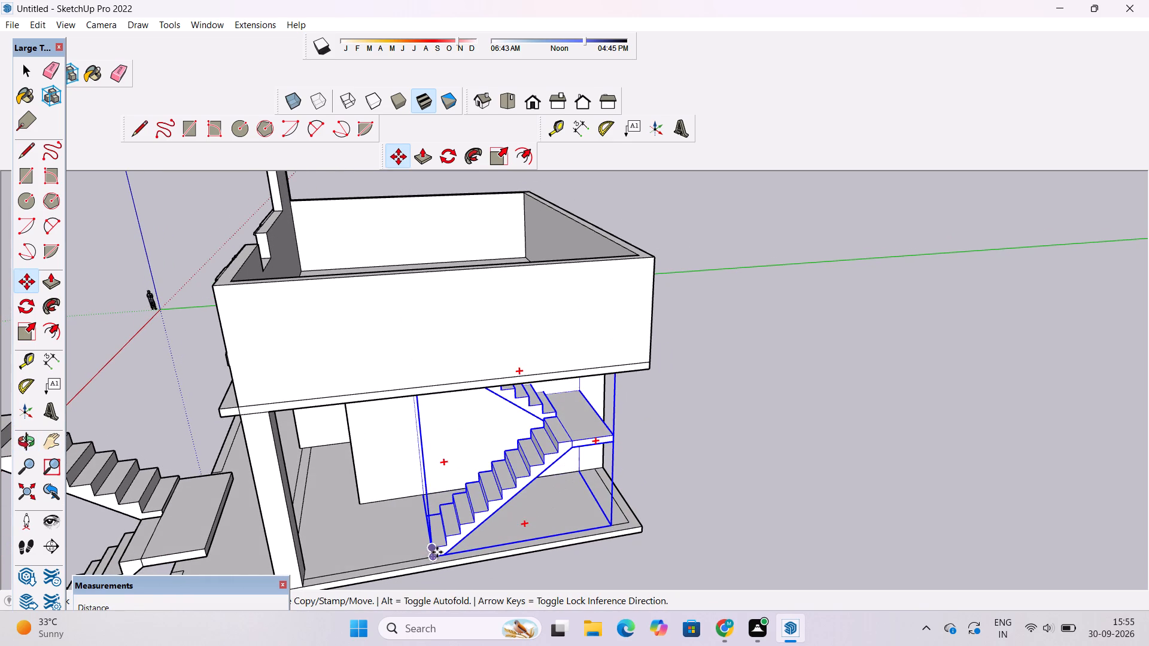
{"action": "left_click", "coordinate": [432, 557]}
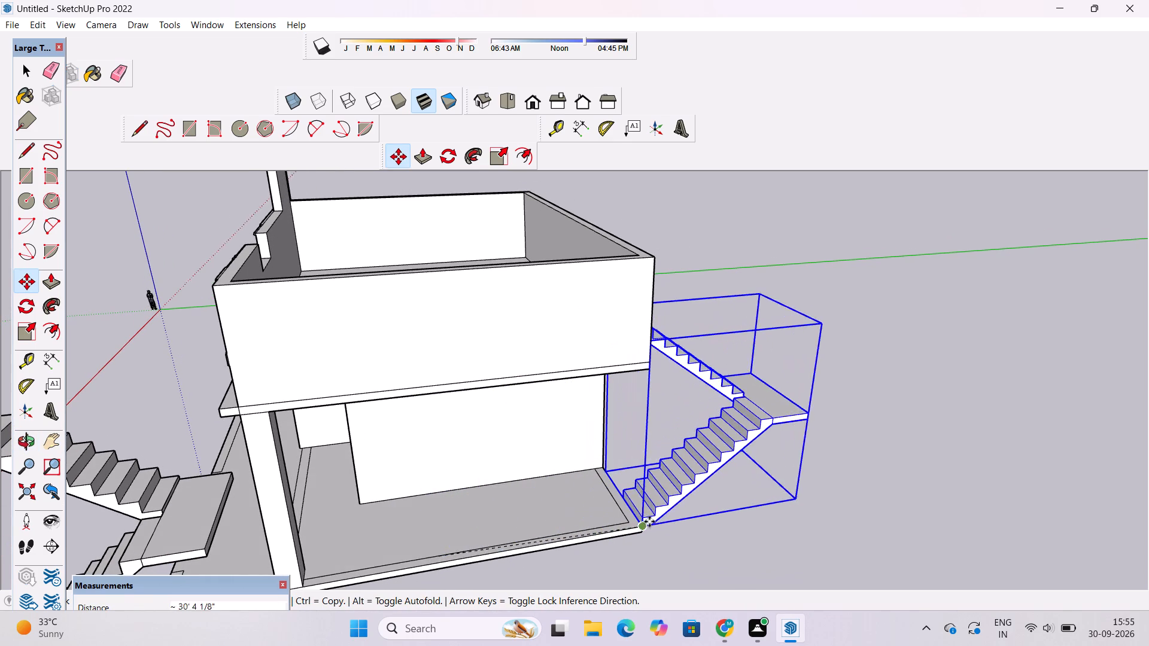
{"action": "left_click", "coordinate": [707, 508]}
Examine the relocated staircase beside the house from low and high viewpoints, comparing its height with the upper floor.
{"action": "key", "text": "o"}
{"action": "scroll", "coordinate": [697, 504], "scroll_direction": "down", "scroll_amount": 5}
{"action": "left_click_drag", "start_coordinate": [710, 504], "coordinate": [482, 486], "text": "shift"}
{"action": "left_click_drag", "start_coordinate": [451, 486], "coordinate": [400, 388]}
{"action": "scroll", "coordinate": [400, 384], "scroll_direction": "up", "scroll_amount": 4}
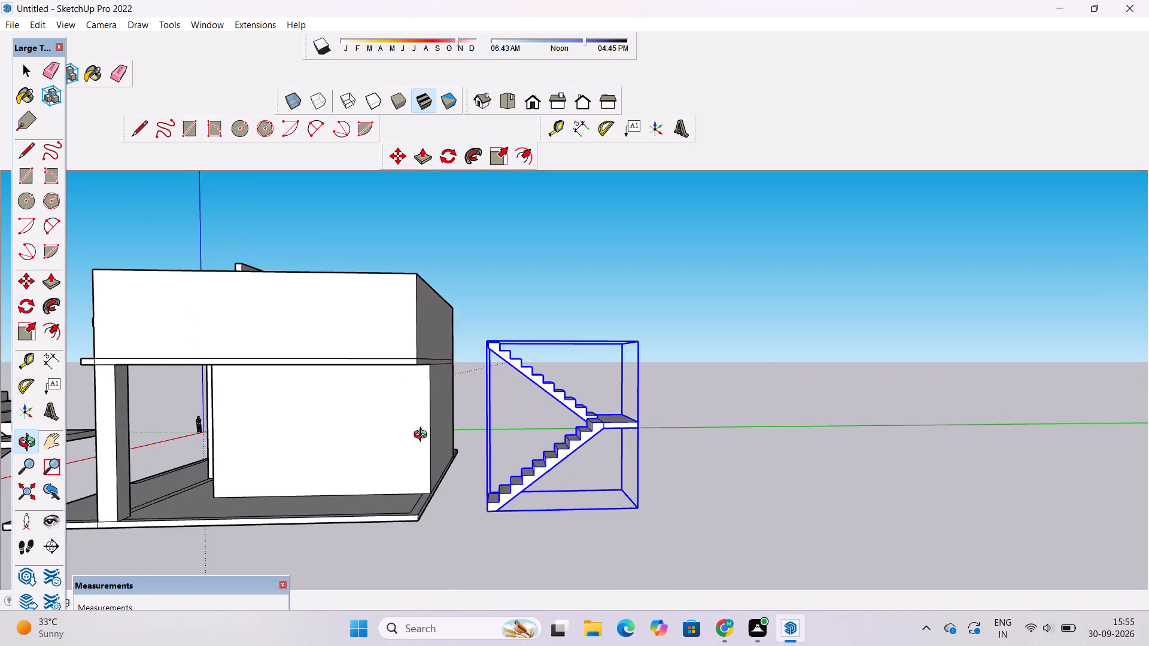
{"action": "left_click_drag", "start_coordinate": [425, 450], "coordinate": [420, 485]}
{"action": "left_click_drag", "start_coordinate": [421, 517], "coordinate": [436, 406], "text": "shift"}
{"action": "left_click_drag", "start_coordinate": [439, 465], "coordinate": [523, 577]}
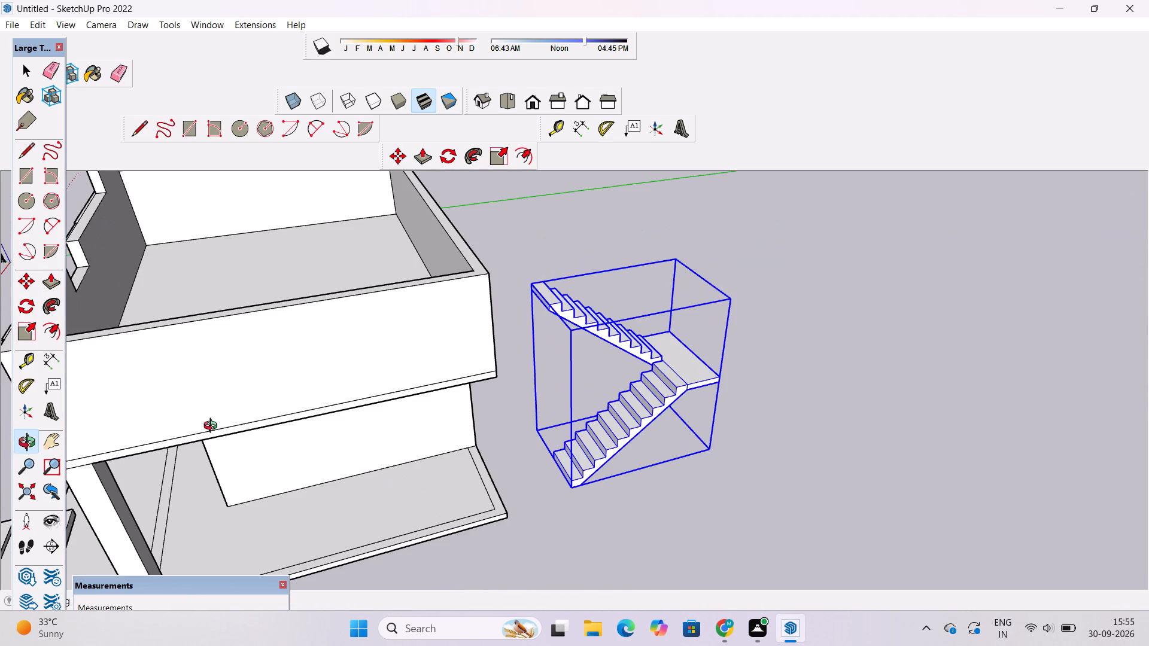
Measure the porch floor's inner border edge, from its outer corner to the house wall, without placing a dimension.
{"action": "left_click", "coordinate": [60, 364]}
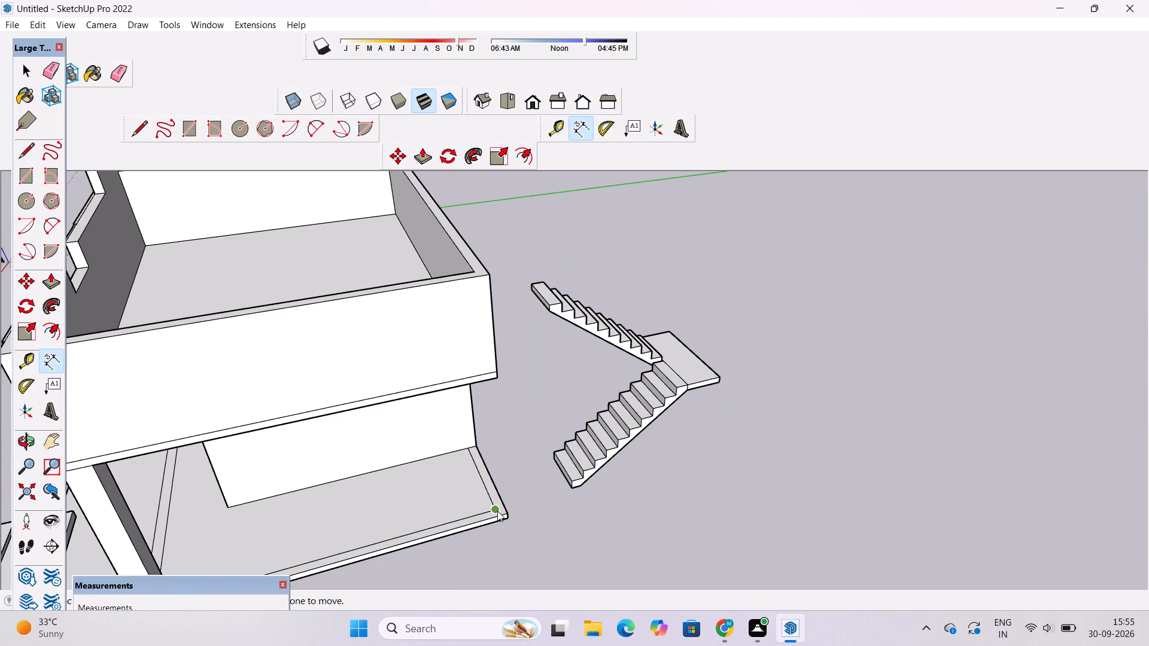
{"action": "left_click", "coordinate": [495, 510]}
{"action": "left_click", "coordinate": [468, 444]}
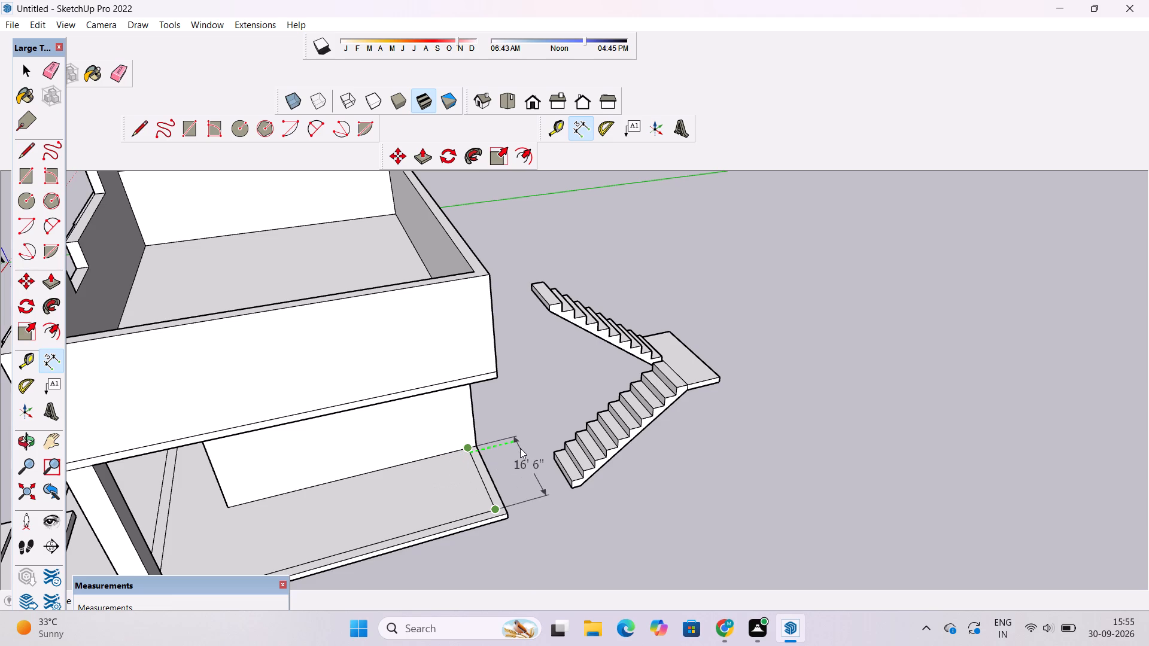
{"action": "key", "text": "space"}
Measure the height of the ground-floor wall's outer corner edge beside the staircase, without placing a dimension.
{"action": "left_click", "coordinate": [53, 360]}
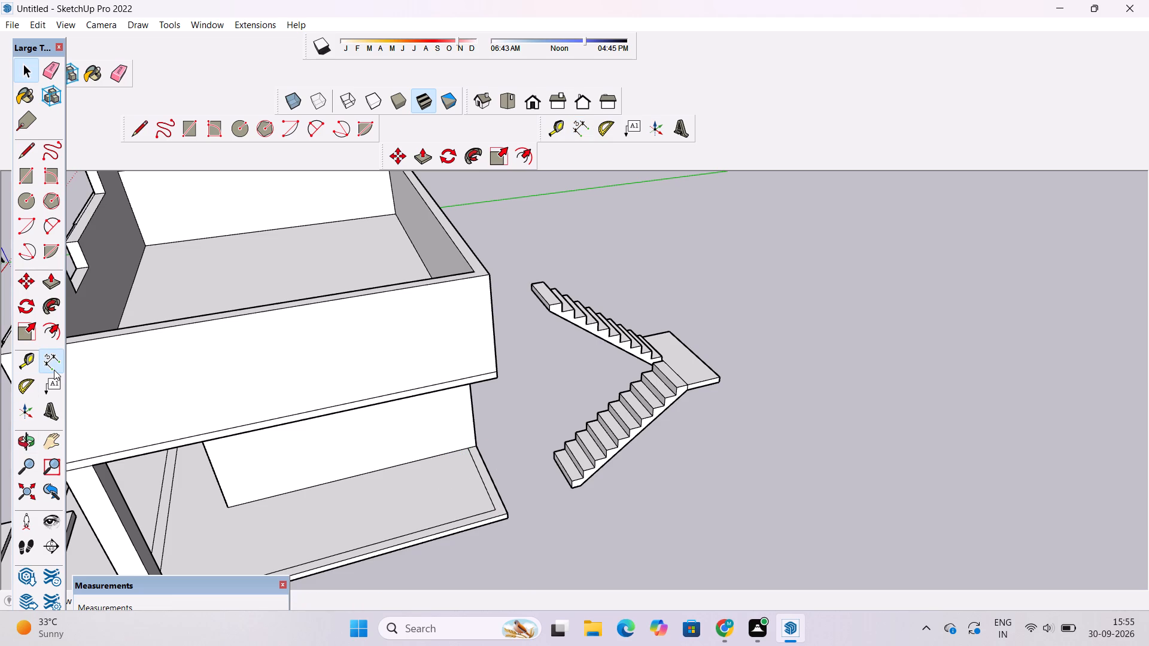
{"action": "scroll", "coordinate": [137, 438], "scroll_direction": "down", "scroll_amount": 6}
{"action": "scroll", "coordinate": [404, 507], "scroll_direction": "up", "scroll_amount": 3}
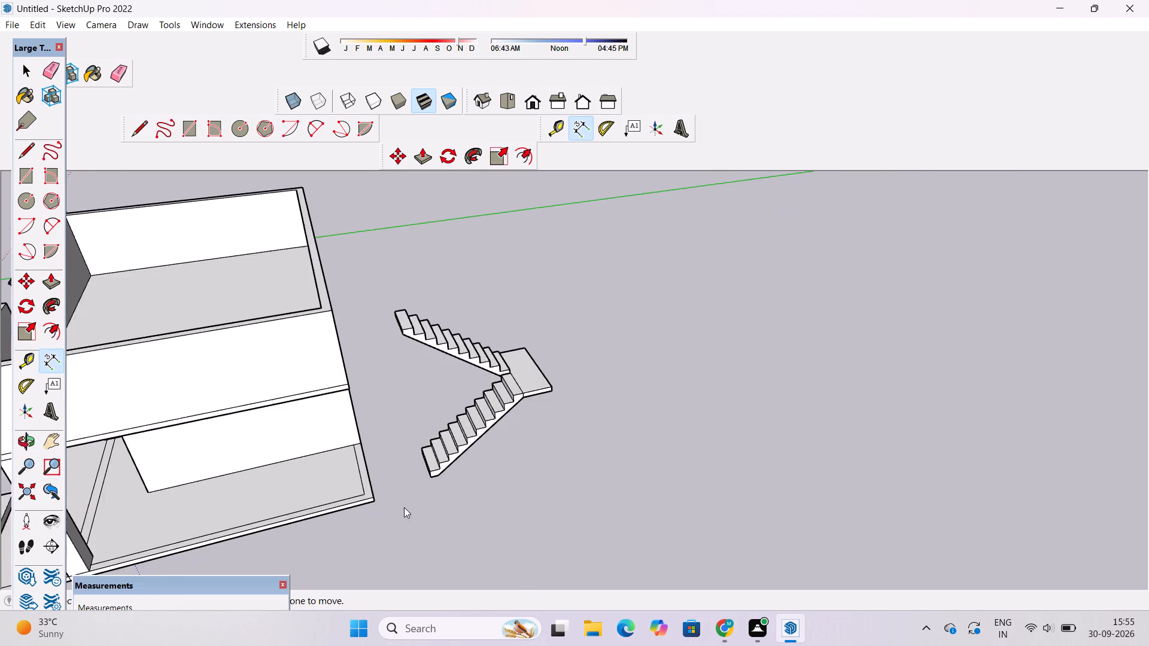
{"action": "scroll", "coordinate": [404, 507], "scroll_direction": "up", "scroll_amount": 2}
{"action": "scroll", "coordinate": [335, 398], "scroll_direction": "up", "scroll_amount": 4}
{"action": "key", "text": "o"}
{"action": "left_click_drag", "start_coordinate": [408, 428], "coordinate": [320, 409]}
{"action": "left_click_drag", "start_coordinate": [320, 409], "coordinate": [355, 471]}
{"action": "left_click_drag", "start_coordinate": [388, 486], "coordinate": [328, 420]}
{"action": "left_click_drag", "start_coordinate": [328, 420], "coordinate": [365, 472], "text": "shift"}
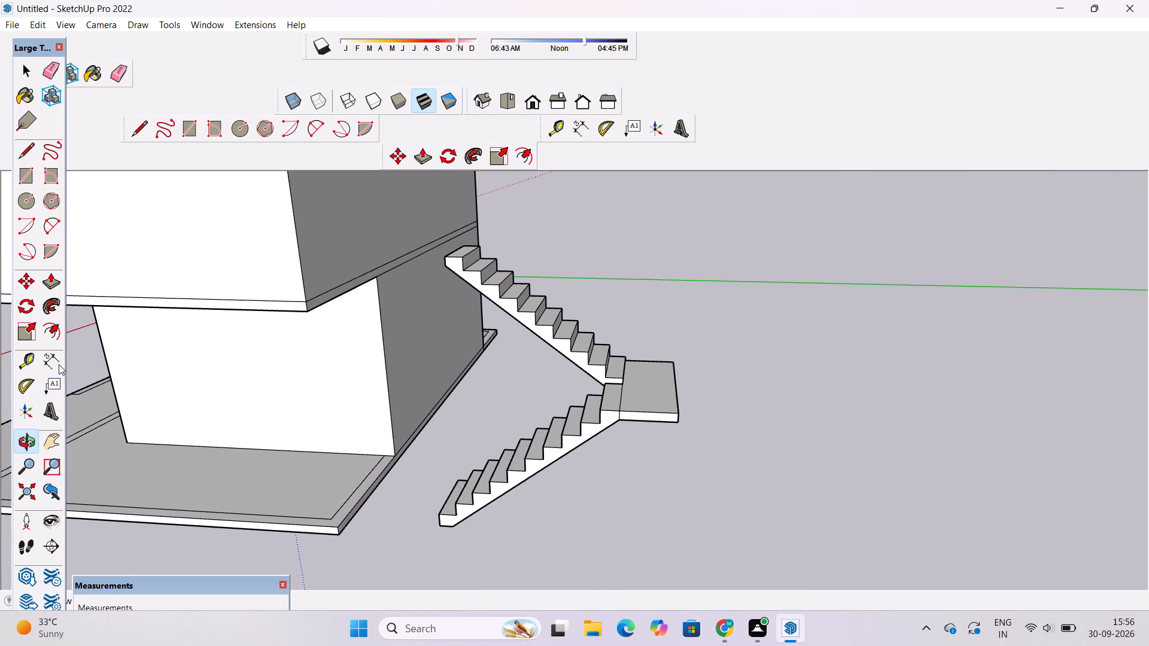
{"action": "left_click", "coordinate": [60, 364]}
{"action": "scroll", "coordinate": [378, 284], "scroll_direction": "up", "scroll_amount": 4}
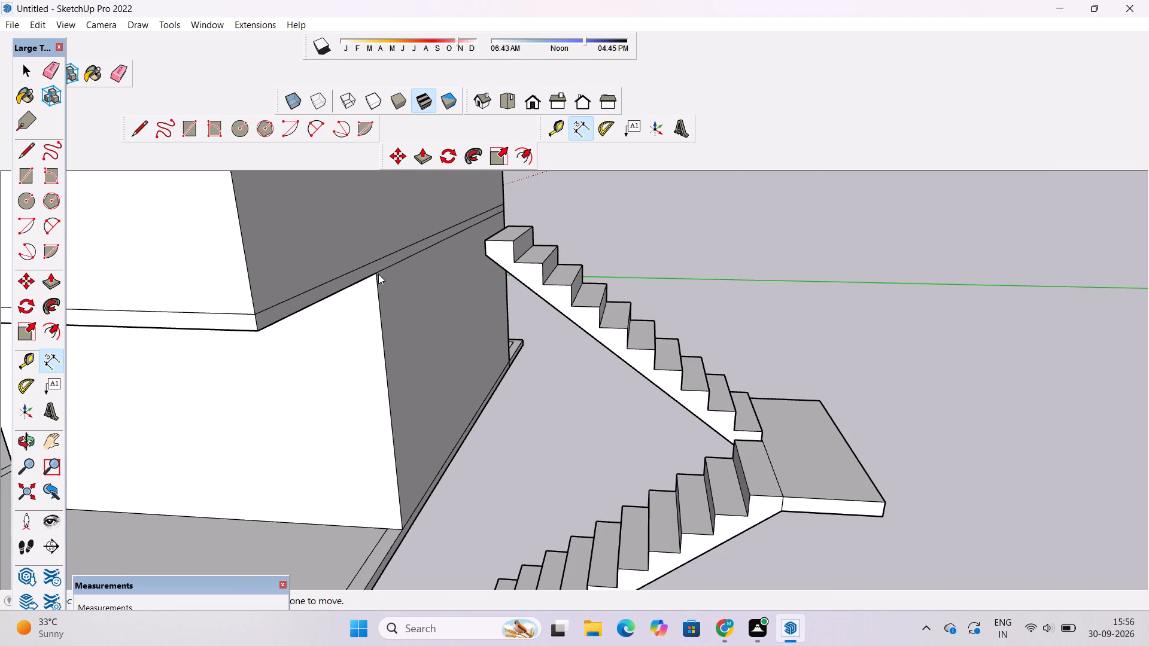
{"action": "left_click", "coordinate": [377, 272]}
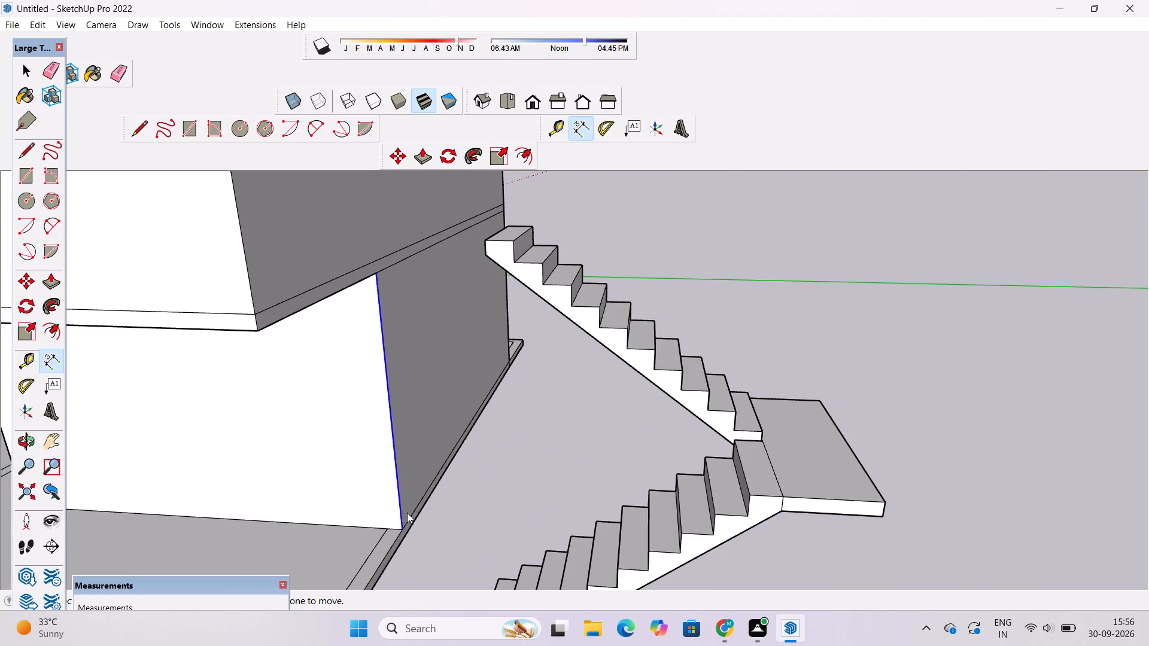
{"action": "left_click", "coordinate": [404, 528]}
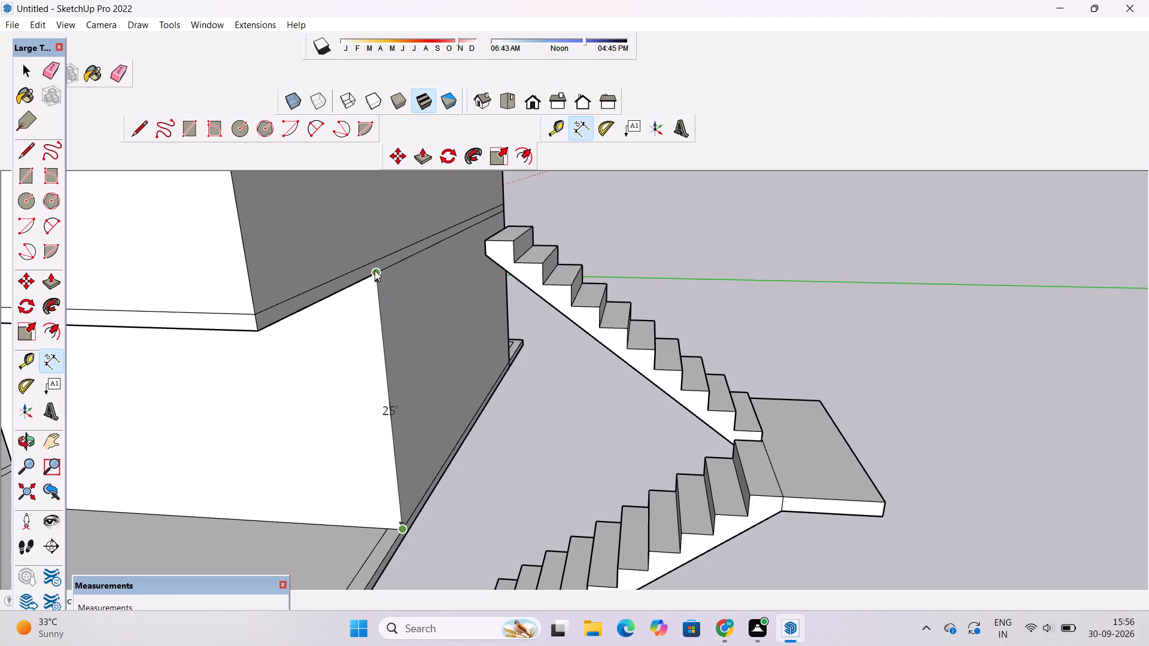
{"action": "key", "text": "space"}
Scale the copied staircase group vertically to a height of 25'.
{"action": "scroll", "coordinate": [374, 274], "scroll_direction": "down", "scroll_amount": 6}
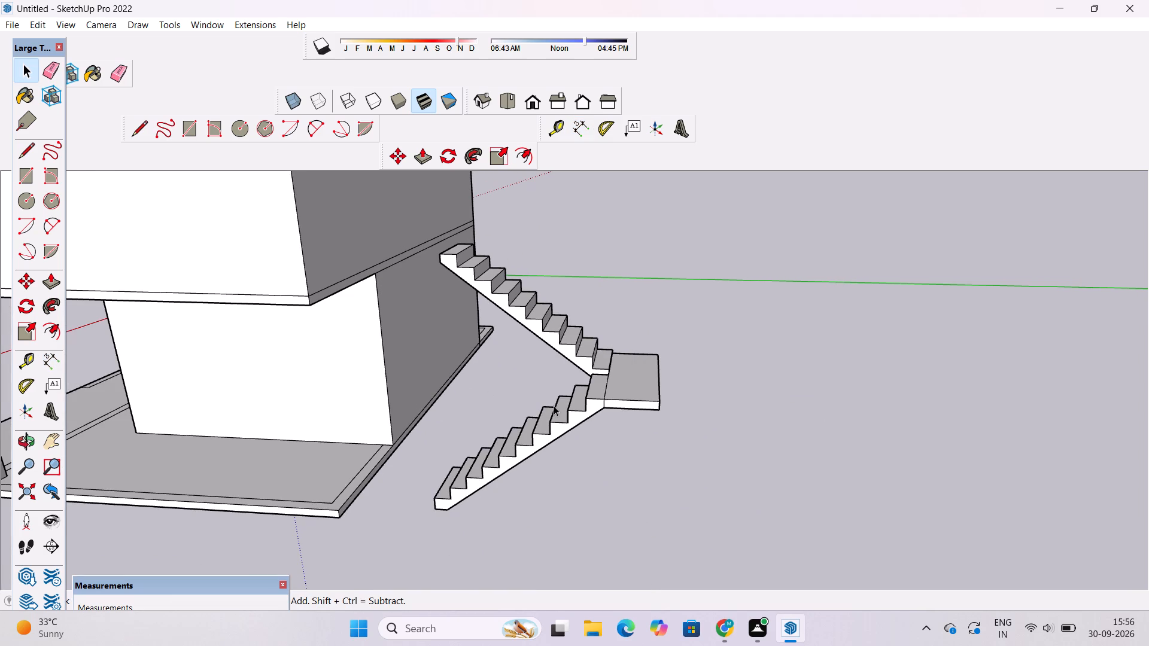
{"action": "key", "text": "o"}
{"action": "scroll", "coordinate": [556, 400], "scroll_direction": "down", "scroll_amount": 5}
{"action": "left_click_drag", "start_coordinate": [580, 422], "coordinate": [630, 467]}
{"action": "left_click_drag", "start_coordinate": [579, 450], "coordinate": [618, 437], "text": "shift"}
{"action": "key", "text": "space"}
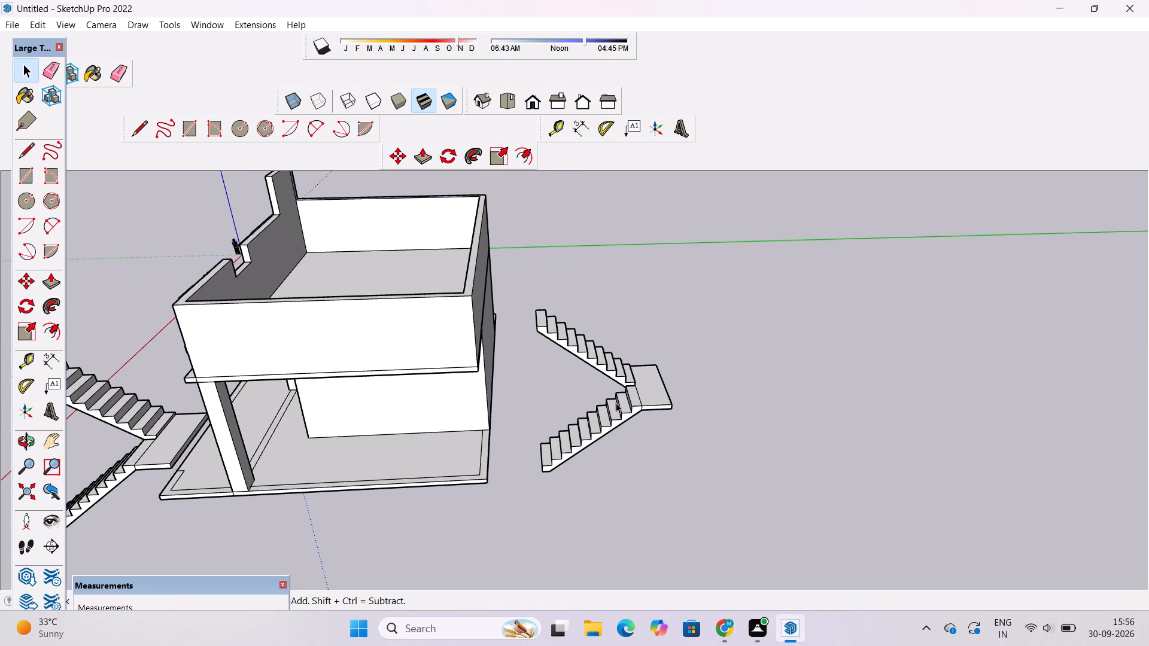
{"action": "left_click", "coordinate": [618, 398]}
{"action": "left_click", "coordinate": [28, 334]}
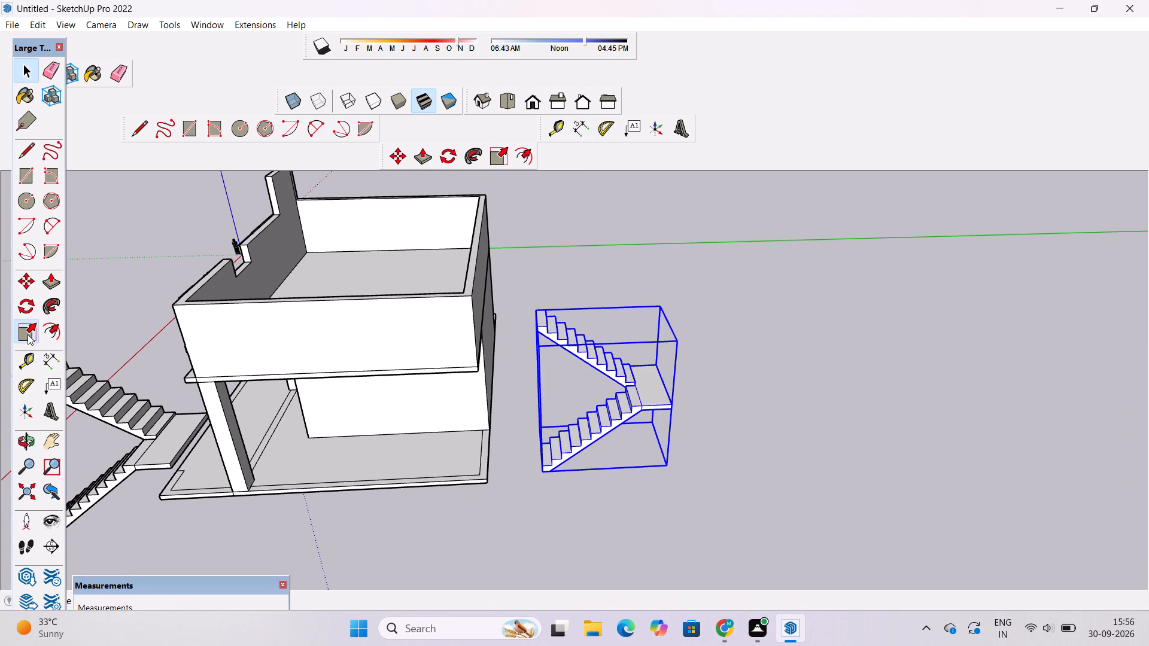
{"action": "left_click", "coordinate": [600, 322]}
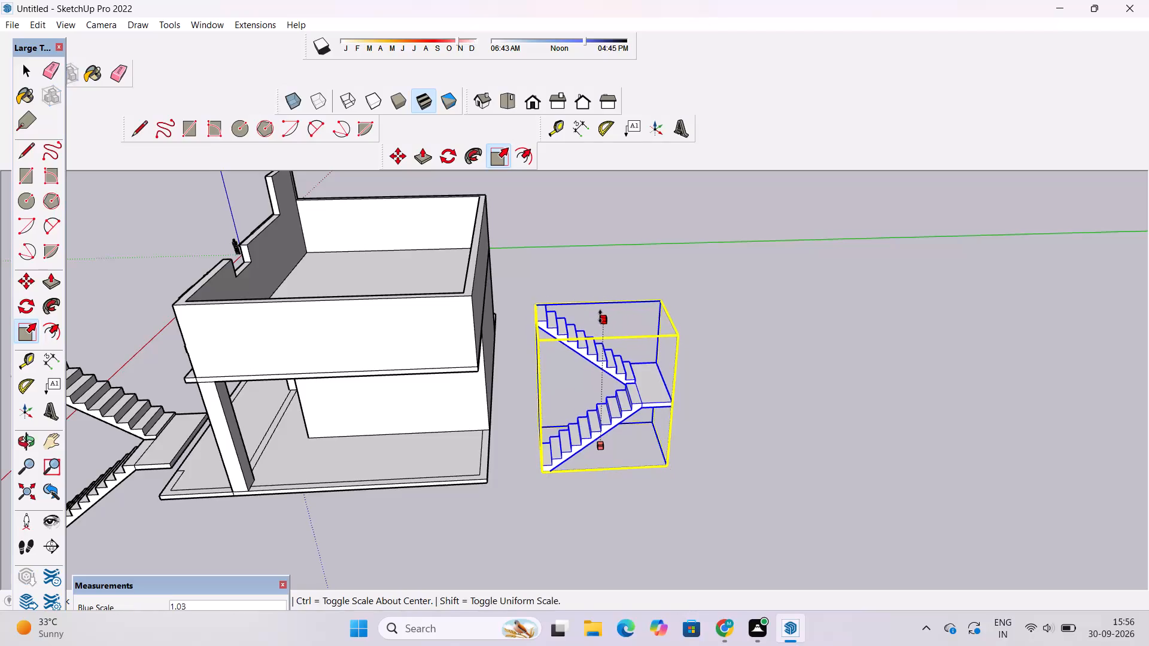
{"action": "type", "text": "25'"}
{"action": "key", "text": "Return"}
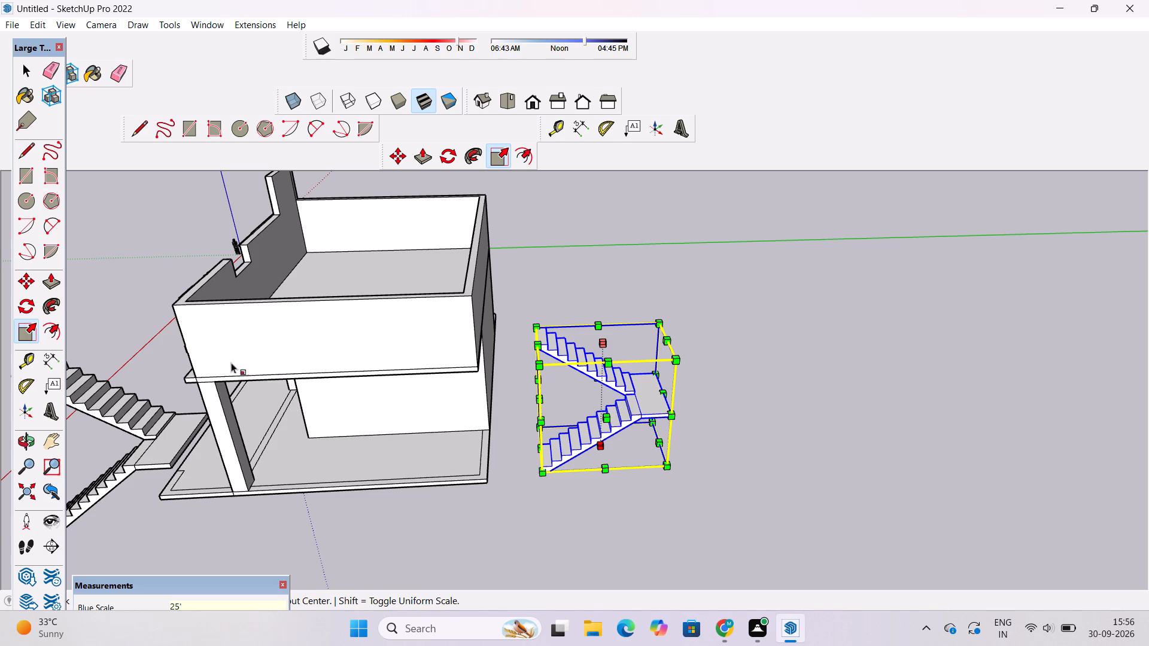
Scale the staircase group's length along the green axis to 16'.
{"action": "left_click", "coordinate": [29, 438]}
{"action": "left_click_drag", "start_coordinate": [737, 421], "coordinate": [360, 500]}
{"action": "scroll", "coordinate": [472, 417], "scroll_direction": "up", "scroll_amount": 3}
{"action": "left_click_drag", "start_coordinate": [557, 438], "coordinate": [625, 400]}
{"action": "left_click_drag", "start_coordinate": [628, 399], "coordinate": [680, 488], "text": "shift"}
{"action": "left_click_drag", "start_coordinate": [680, 497], "coordinate": [707, 479]}
{"action": "key", "text": "space"}
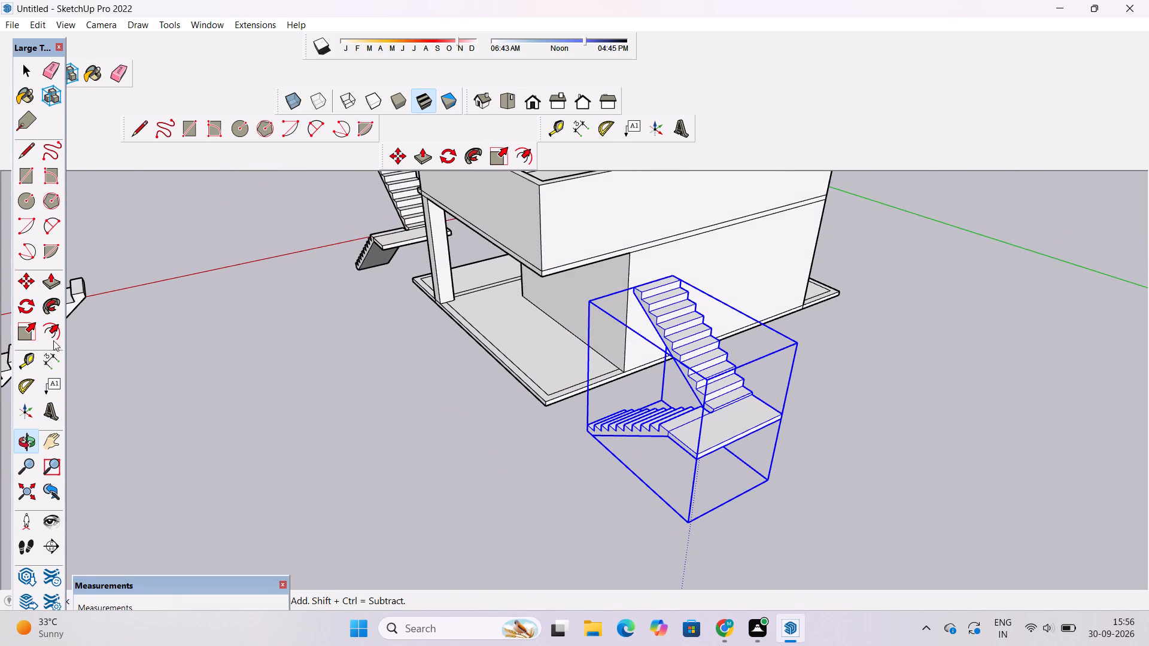
{"action": "left_click", "coordinate": [16, 326]}
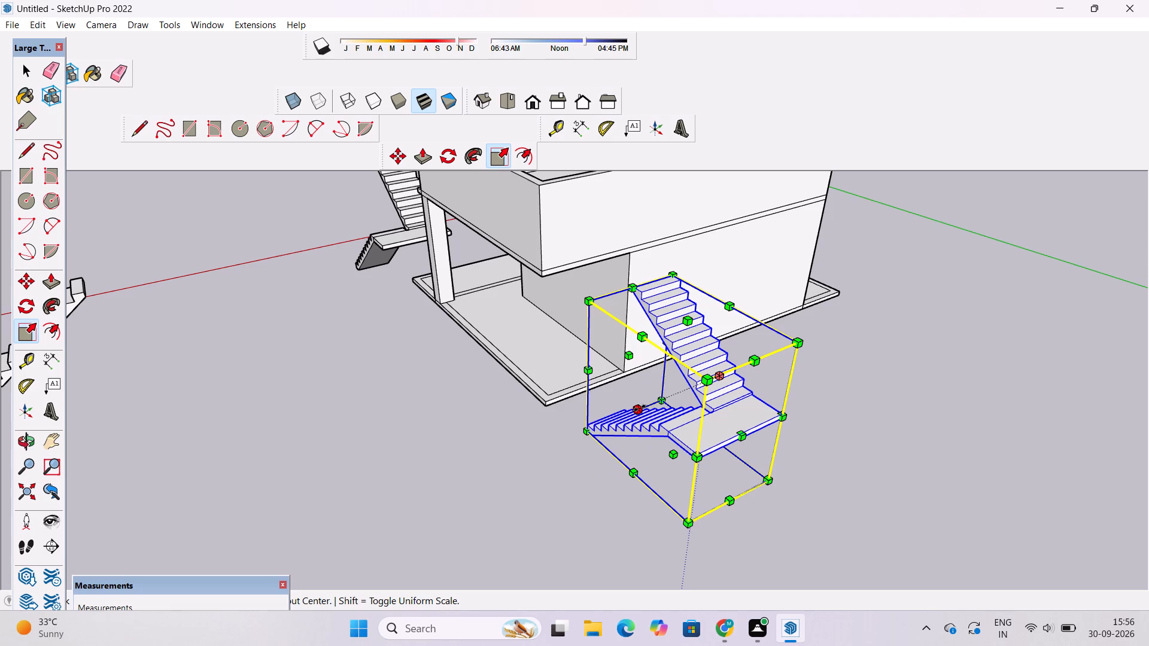
{"action": "left_click", "coordinate": [640, 408]}
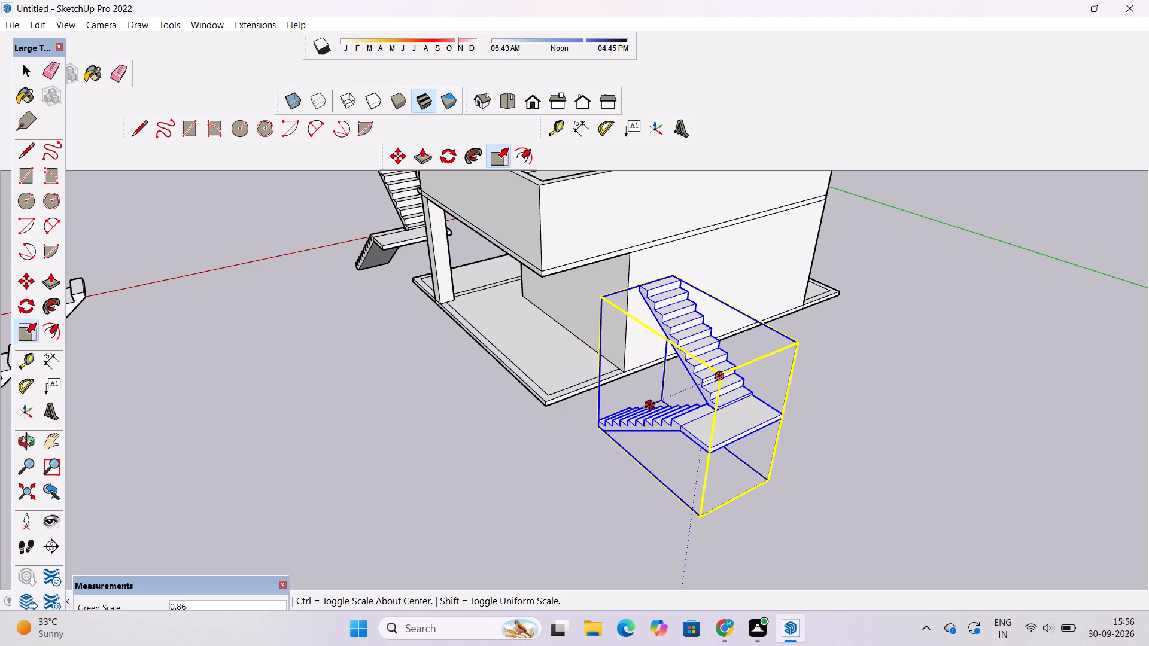
{"action": "type", "text": "16'"}
{"action": "key", "text": "Return"}
Examine the rescaled staircase from several sides, comparing its flights and landing with the porch opening and house wall.
{"action": "key", "text": "o"}
{"action": "scroll", "coordinate": [634, 420], "scroll_direction": "down", "scroll_amount": 2}
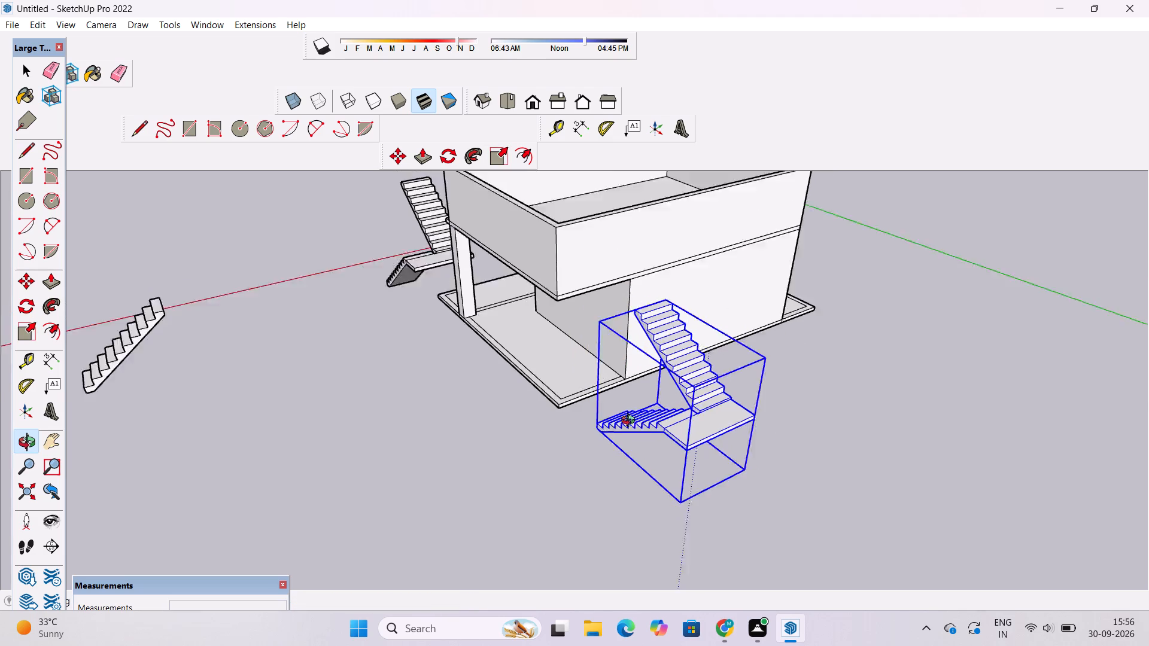
{"action": "scroll", "coordinate": [631, 422], "scroll_direction": "down", "scroll_amount": 4}
{"action": "left_click_drag", "start_coordinate": [636, 422], "coordinate": [924, 490]}
{"action": "scroll", "coordinate": [794, 344], "scroll_direction": "up", "scroll_amount": 9}
{"action": "left_click_drag", "start_coordinate": [718, 362], "coordinate": [713, 382]}
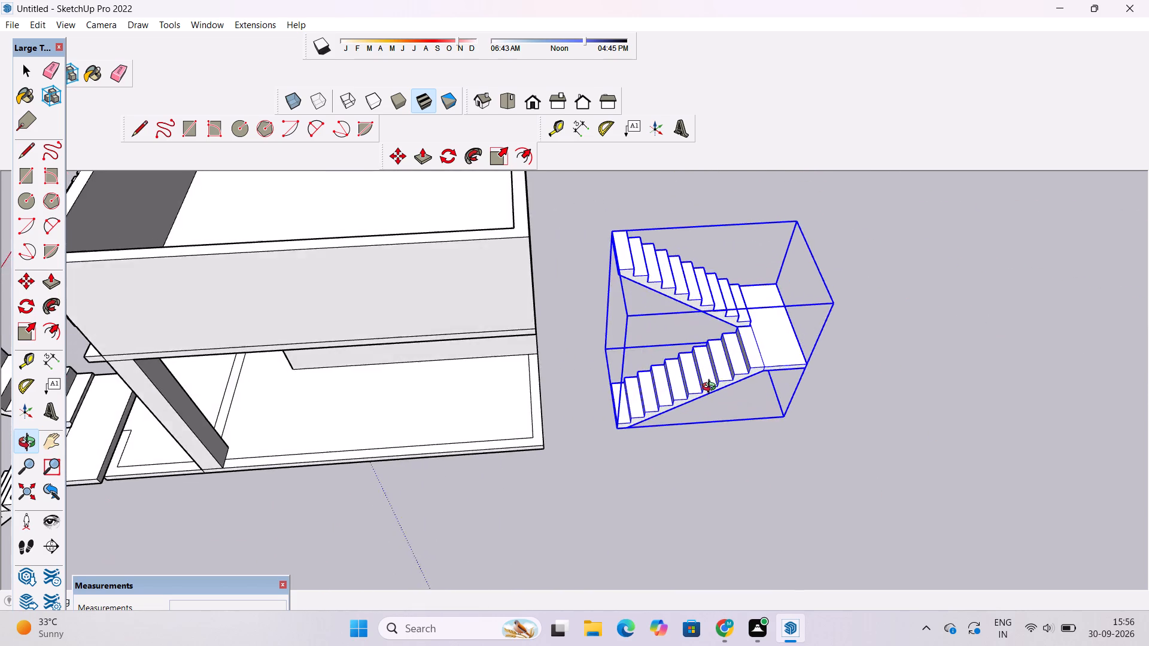
{"action": "scroll", "coordinate": [692, 395], "scroll_direction": "down", "scroll_amount": 4}
{"action": "left_click_drag", "start_coordinate": [623, 421], "coordinate": [665, 340]}
{"action": "left_click_drag", "start_coordinate": [643, 389], "coordinate": [588, 443], "text": "shift"}
{"action": "scroll", "coordinate": [651, 410], "scroll_direction": "up", "scroll_amount": 3}
{"action": "left_click_drag", "start_coordinate": [801, 375], "coordinate": [525, 440]}
{"action": "scroll", "coordinate": [515, 429], "scroll_direction": "up", "scroll_amount": 3}
{"action": "left_click_drag", "start_coordinate": [515, 426], "coordinate": [515, 455], "text": "shift"}
{"action": "left_click_drag", "start_coordinate": [515, 456], "coordinate": [485, 461]}
{"action": "scroll", "coordinate": [480, 462], "scroll_direction": "up", "scroll_amount": 2}
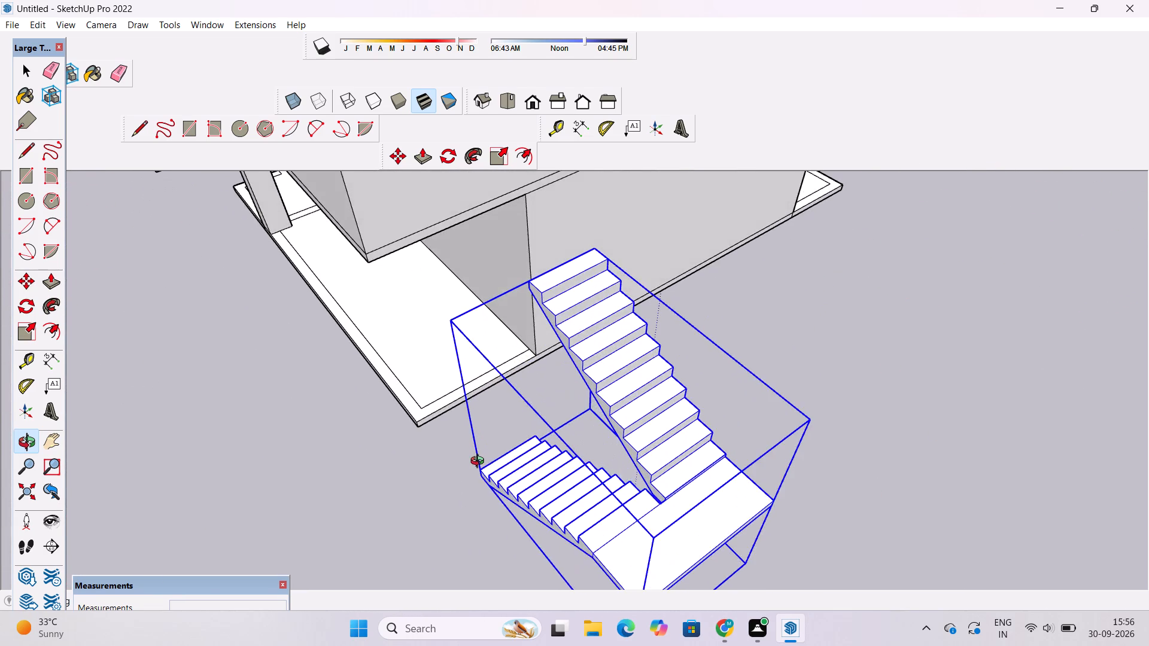
{"action": "left_click_drag", "start_coordinate": [515, 482], "coordinate": [551, 540], "text": "shift"}
{"action": "left_click_drag", "start_coordinate": [542, 528], "coordinate": [520, 449]}
{"action": "left_click_drag", "start_coordinate": [520, 449], "coordinate": [537, 490]}
{"action": "scroll", "coordinate": [537, 490], "scroll_direction": "down", "scroll_amount": 3}
Move the staircase about 37' 10" by its landing's outer corner onto the ground-floor wall's corner edge under the porch.
{"action": "key", "text": "m"}
{"action": "scroll", "coordinate": [414, 393], "scroll_direction": "down", "scroll_amount": 5}
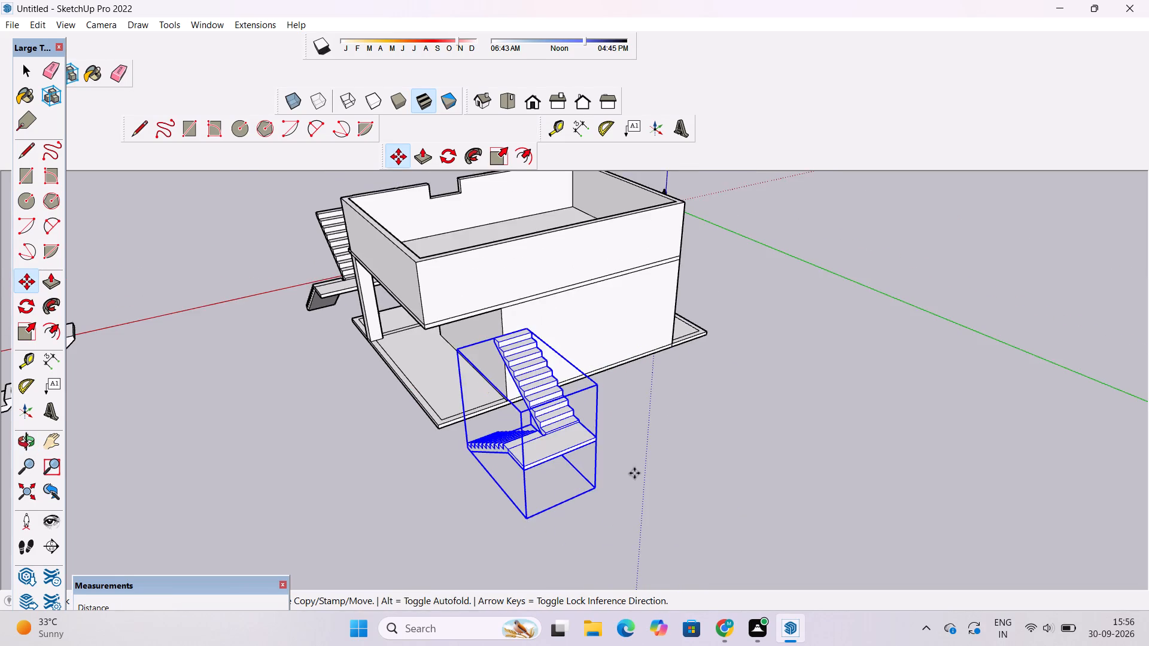
{"action": "scroll", "coordinate": [634, 473], "scroll_direction": "up", "scroll_amount": 7}
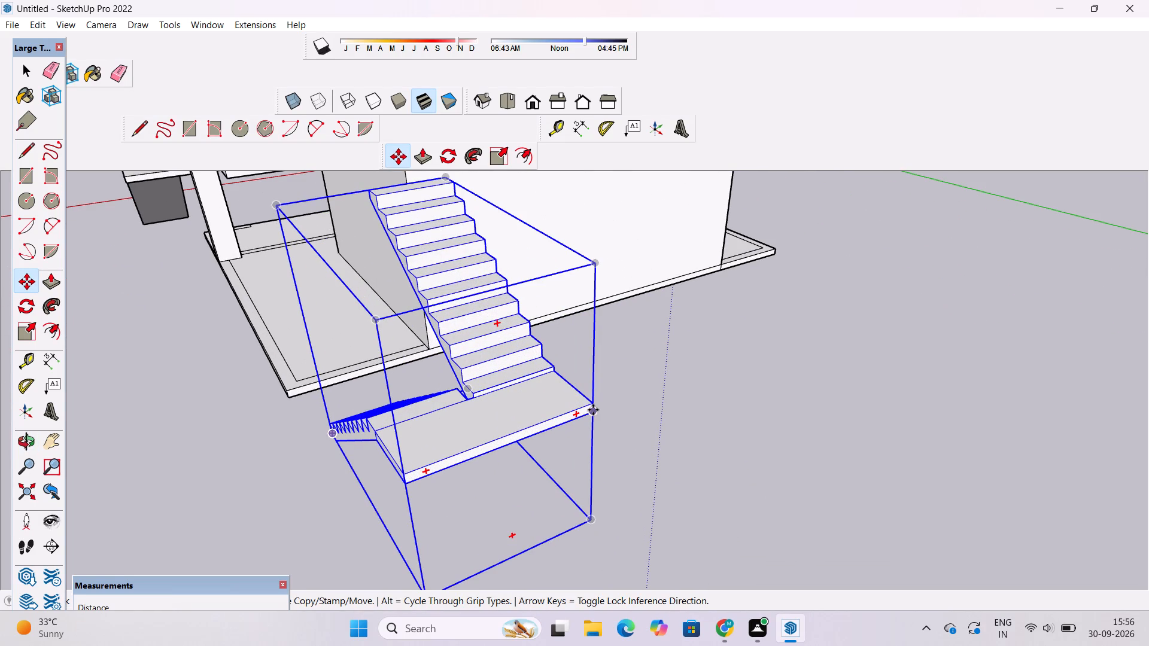
{"action": "scroll", "coordinate": [595, 413], "scroll_direction": "up", "scroll_amount": 3}
{"action": "left_click", "coordinate": [595, 413]}
{"action": "scroll", "coordinate": [543, 391], "scroll_direction": "down", "scroll_amount": 3}
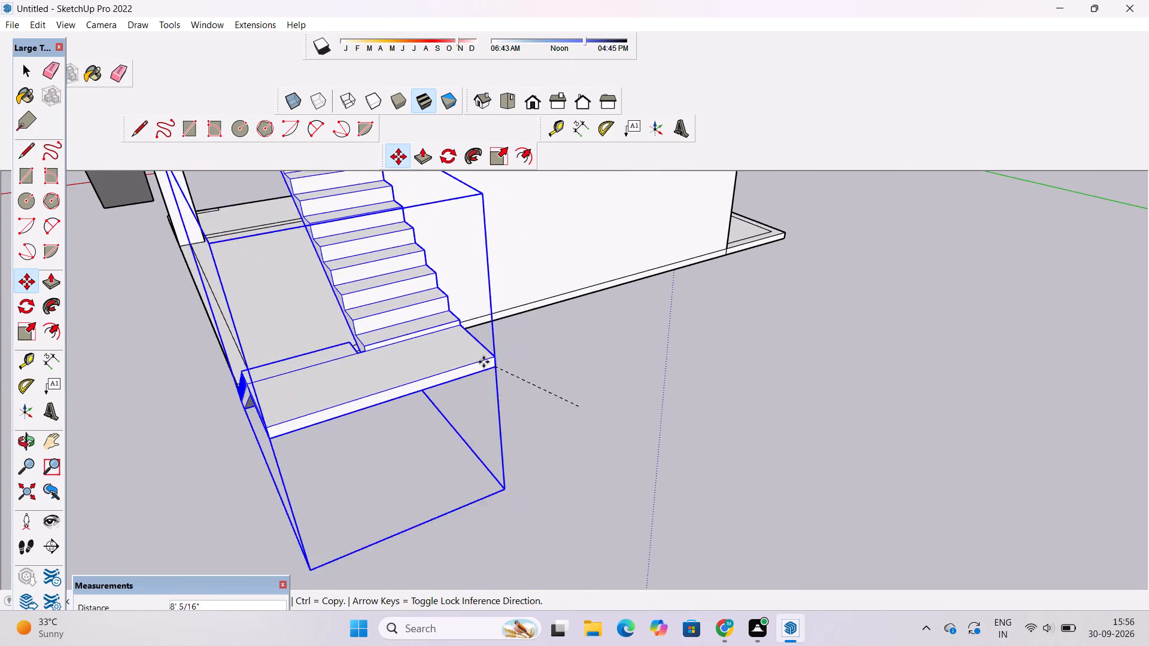
{"action": "scroll", "coordinate": [428, 352], "scroll_direction": "up", "scroll_amount": 4}
{"action": "scroll", "coordinate": [396, 309], "scroll_direction": "up", "scroll_amount": 10}
{"action": "scroll", "coordinate": [358, 246], "scroll_direction": "down", "scroll_amount": 11}
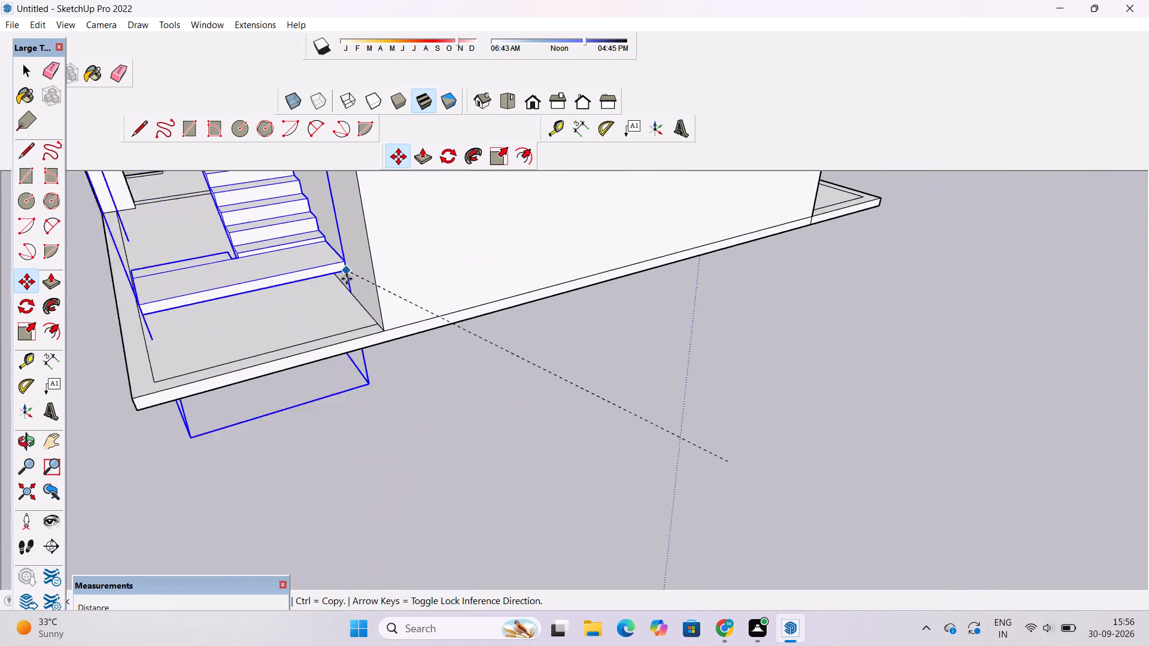
{"action": "scroll", "coordinate": [346, 279], "scroll_direction": "down", "scroll_amount": 14}
{"action": "scroll", "coordinate": [385, 260], "scroll_direction": "up", "scroll_amount": 5}
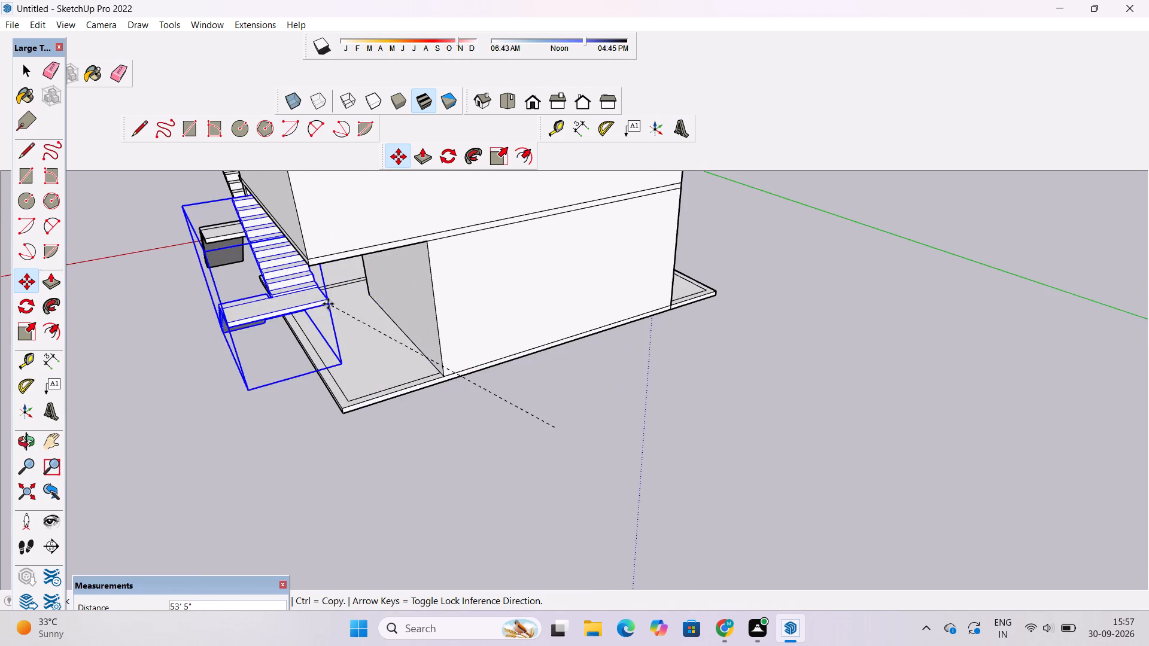
{"action": "scroll", "coordinate": [328, 304], "scroll_direction": "up", "scroll_amount": 1}
{"action": "scroll", "coordinate": [418, 306], "scroll_direction": "up", "scroll_amount": 2}
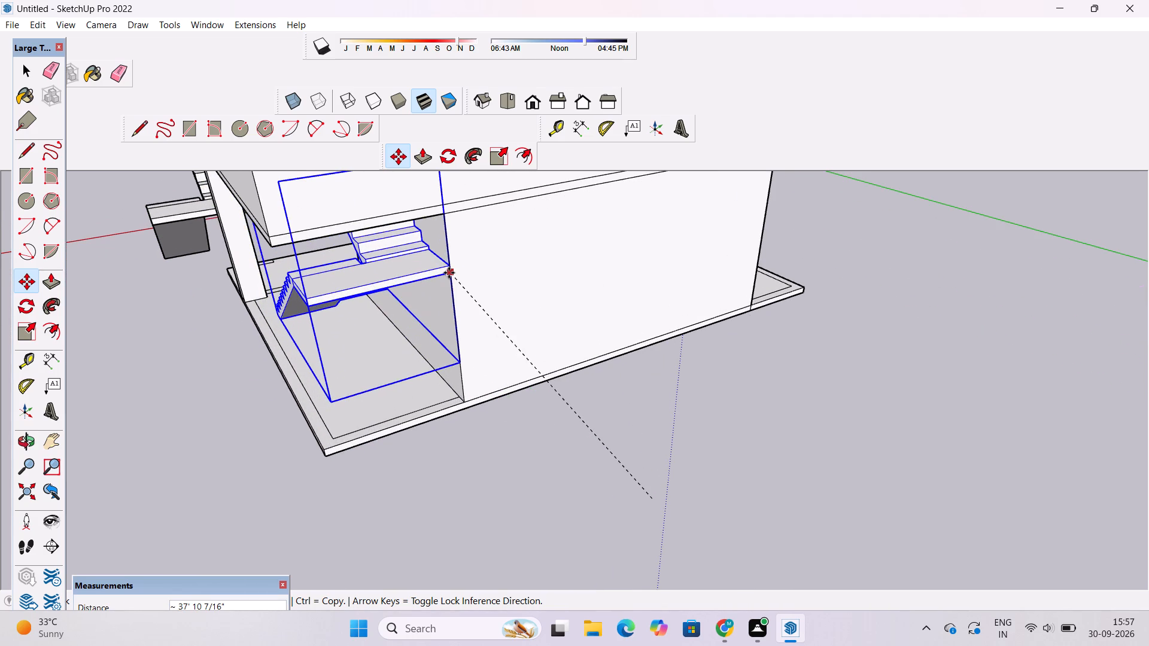
{"action": "left_click", "coordinate": [449, 273]}
Move the staircase down about 6' 3" by the lower flight's bottom corner so that it rests on the porch floor.
{"action": "key", "text": "o"}
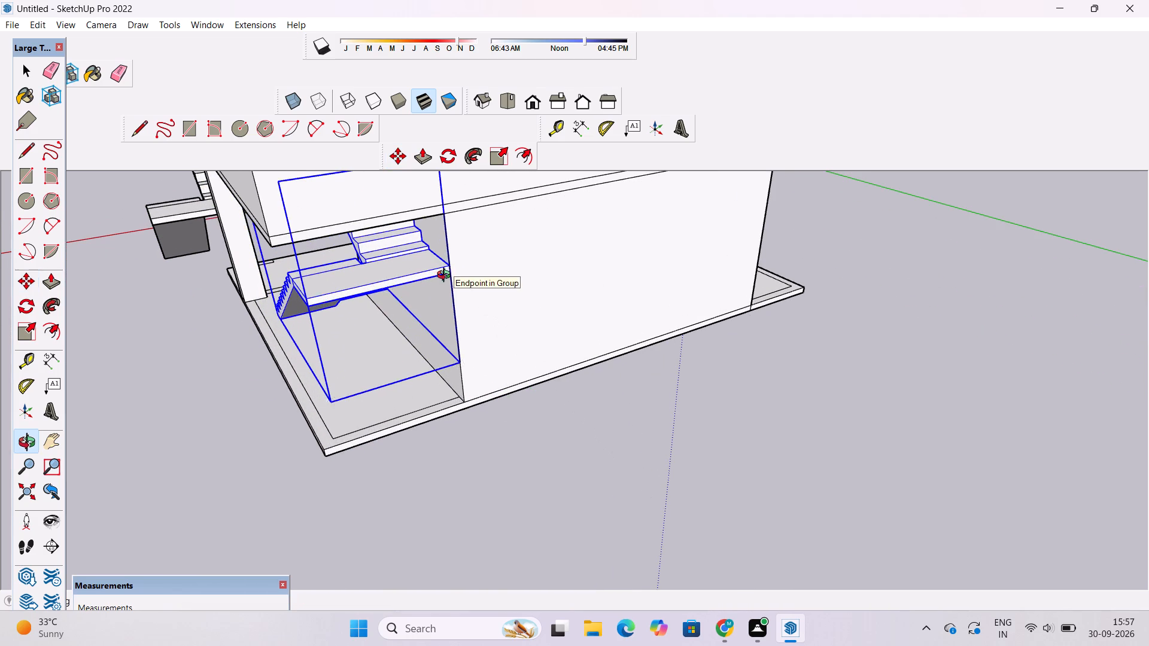
{"action": "scroll", "coordinate": [446, 276], "scroll_direction": "down", "scroll_amount": 7}
{"action": "left_click_drag", "start_coordinate": [401, 324], "coordinate": [428, 379]}
{"action": "scroll", "coordinate": [425, 371], "scroll_direction": "down", "scroll_amount": 6}
{"action": "left_click_drag", "start_coordinate": [343, 355], "coordinate": [600, 136]}
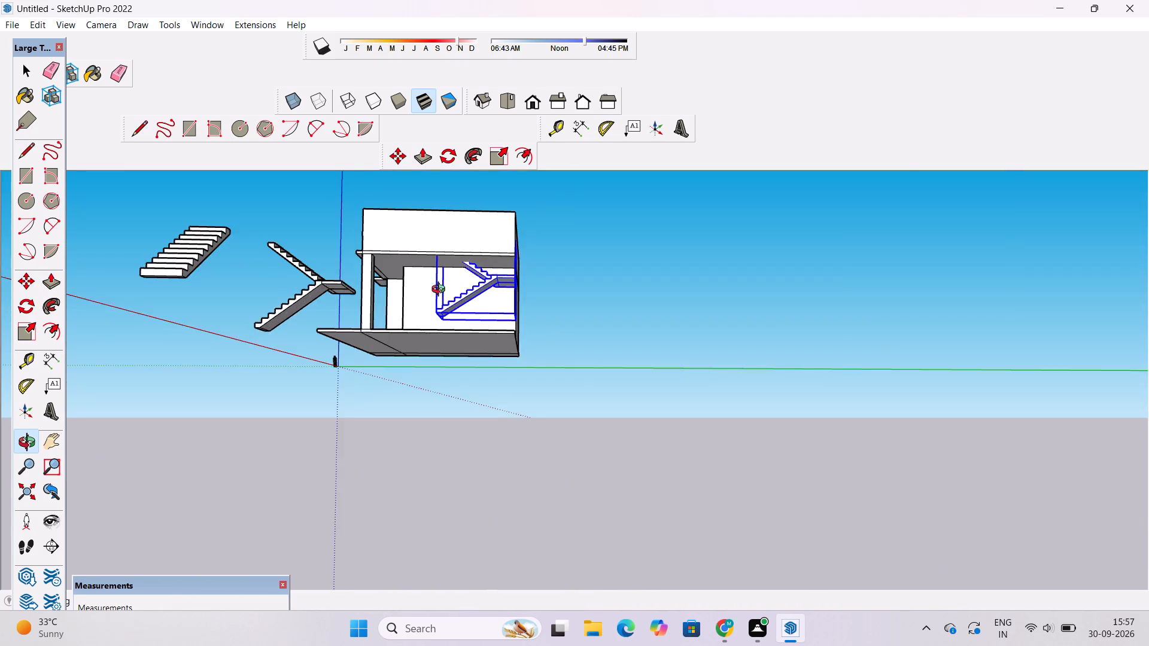
{"action": "scroll", "coordinate": [441, 291], "scroll_direction": "up", "scroll_amount": 4}
{"action": "left_click_drag", "start_coordinate": [461, 345], "coordinate": [514, 435]}
{"action": "scroll", "coordinate": [500, 413], "scroll_direction": "up", "scroll_amount": 4}
{"action": "left_click_drag", "start_coordinate": [485, 399], "coordinate": [479, 345], "text": "shift"}
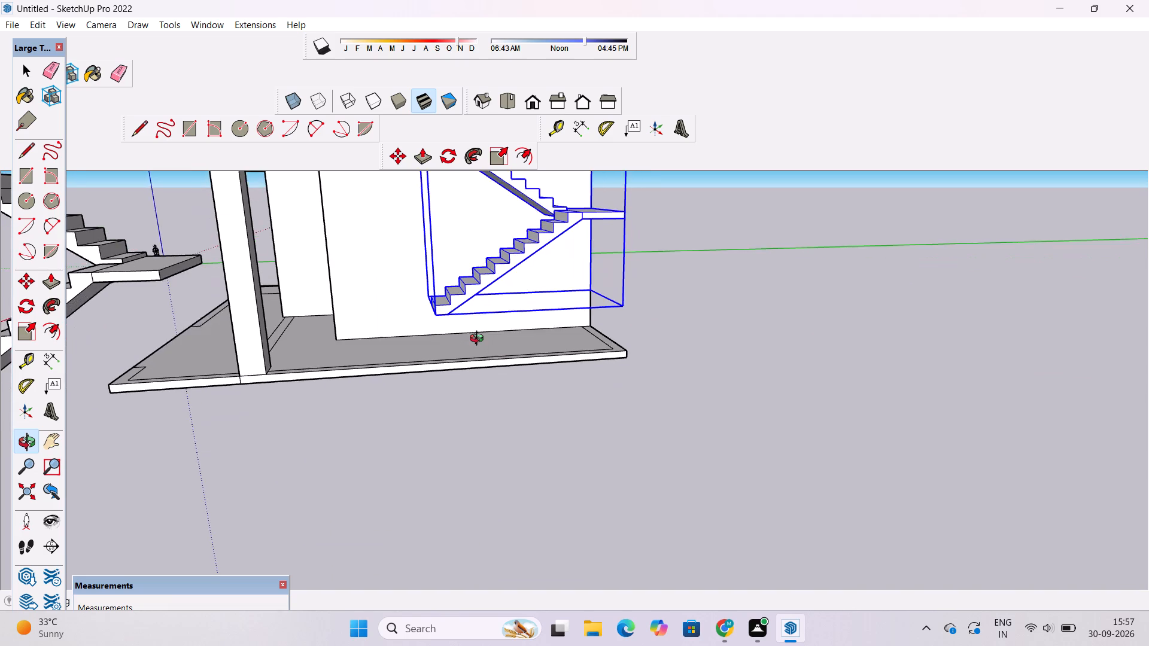
{"action": "scroll", "coordinate": [477, 340], "scroll_direction": "up", "scroll_amount": 3}
{"action": "left_click_drag", "start_coordinate": [467, 336], "coordinate": [545, 377]}
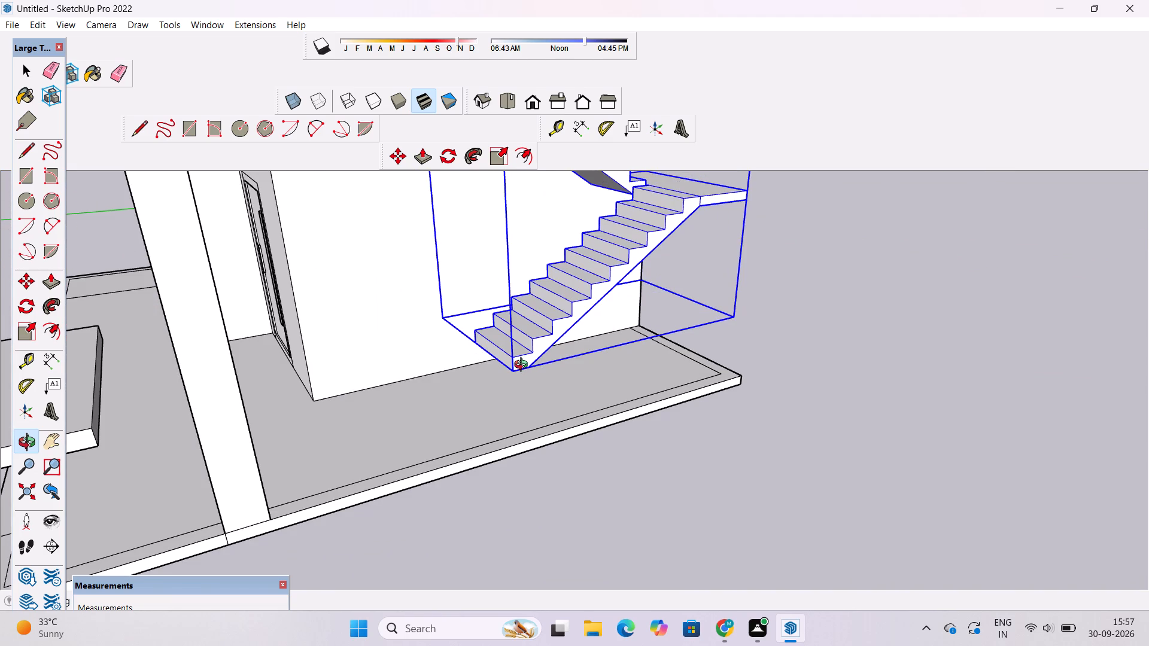
{"action": "scroll", "coordinate": [523, 365], "scroll_direction": "up", "scroll_amount": 3}
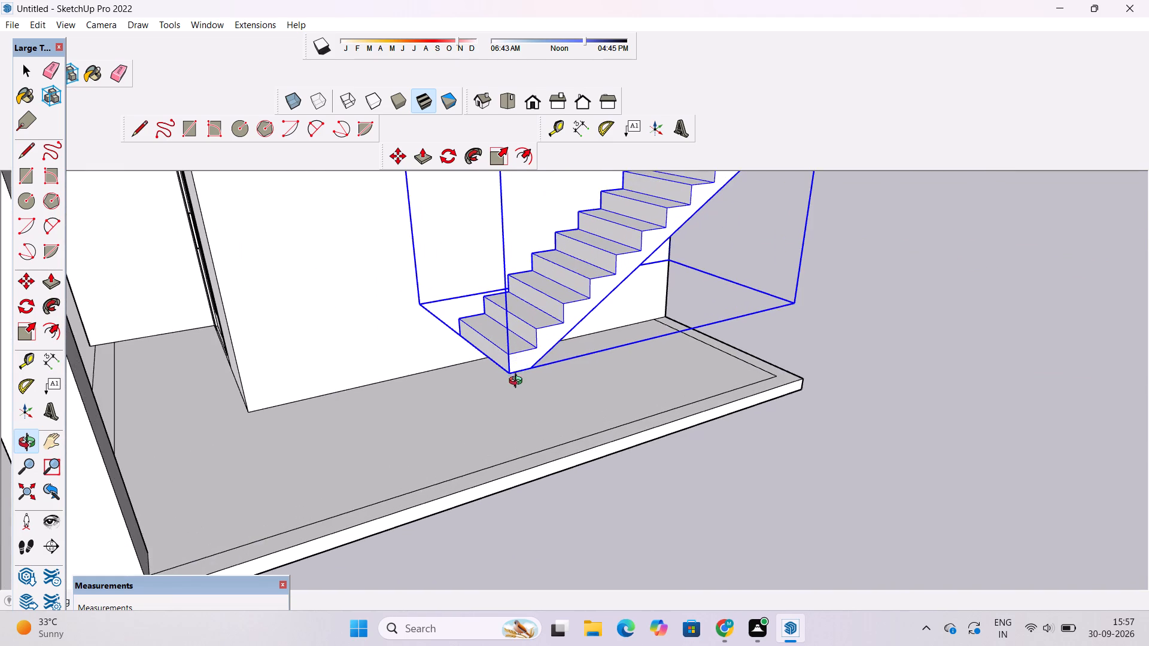
{"action": "left_click_drag", "start_coordinate": [518, 382], "coordinate": [537, 354], "text": "shift"}
{"action": "scroll", "coordinate": [521, 346], "scroll_direction": "up", "scroll_amount": 2}
{"action": "left_click_drag", "start_coordinate": [535, 356], "coordinate": [572, 368]}
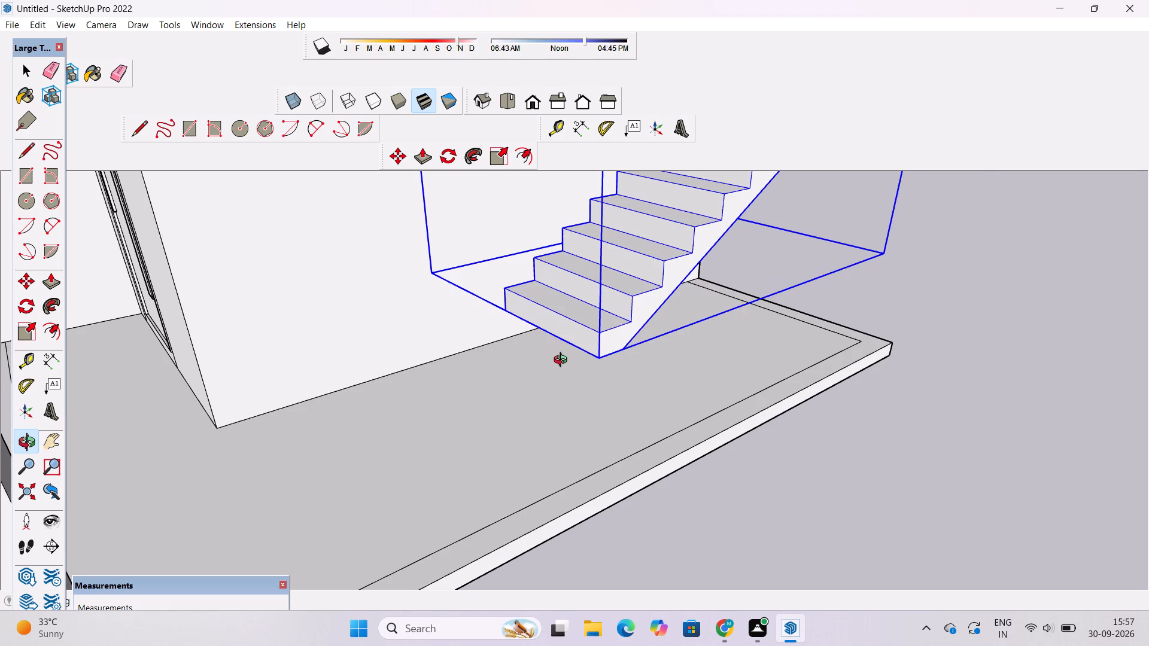
{"action": "key", "text": "m"}
{"action": "scroll", "coordinate": [533, 339], "scroll_direction": "up", "scroll_amount": 3}
{"action": "scroll", "coordinate": [513, 330], "scroll_direction": "down", "scroll_amount": 8}
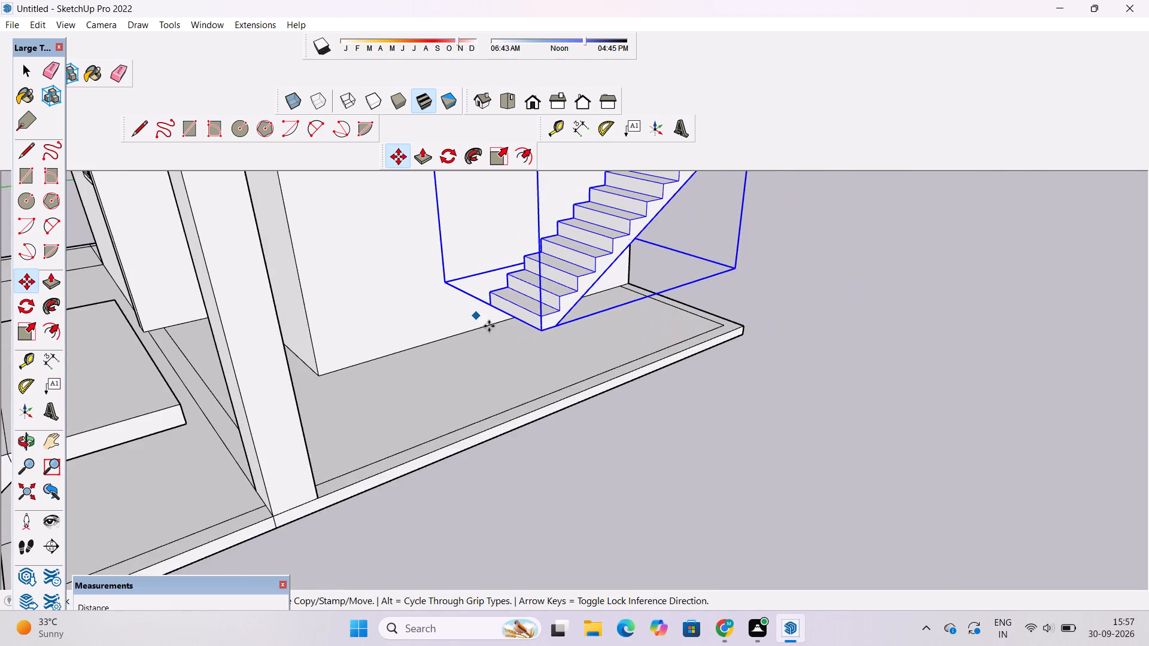
{"action": "scroll", "coordinate": [531, 344], "scroll_direction": "up", "scroll_amount": 3}
{"action": "left_click", "coordinate": [546, 325]}
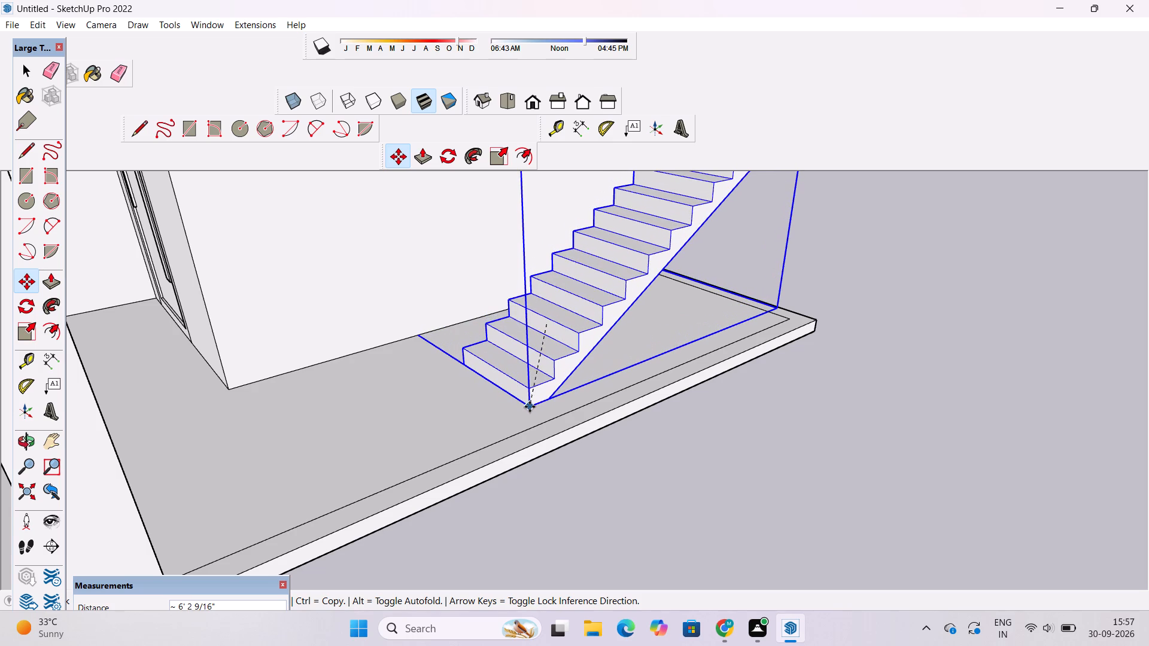
{"action": "left_click", "coordinate": [530, 407]}
Move the staircase about 2' 1" by the lower flight's bottom corner toward the porch floor's outer edge, and deselect it.
{"action": "key", "text": "o"}
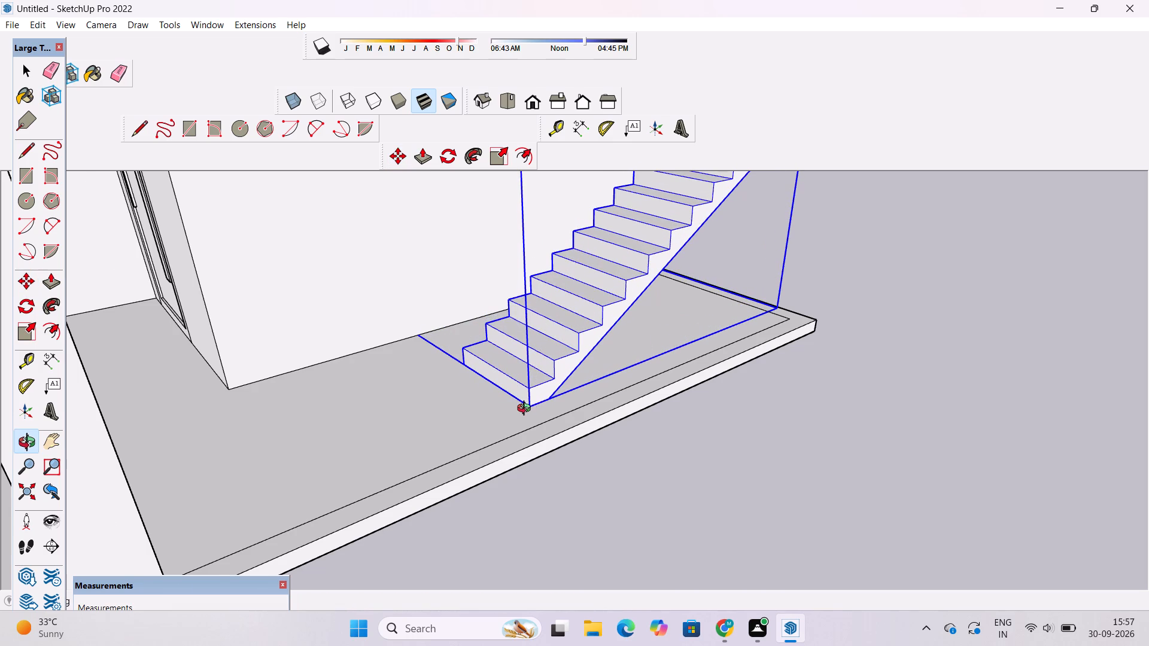
{"action": "scroll", "coordinate": [527, 410], "scroll_direction": "down", "scroll_amount": 7}
{"action": "left_click_drag", "start_coordinate": [712, 425], "coordinate": [513, 430]}
{"action": "scroll", "coordinate": [501, 409], "scroll_direction": "down", "scroll_amount": 7}
{"action": "left_click_drag", "start_coordinate": [565, 365], "coordinate": [383, 413]}
{"action": "scroll", "coordinate": [610, 354], "scroll_direction": "up", "scroll_amount": 6}
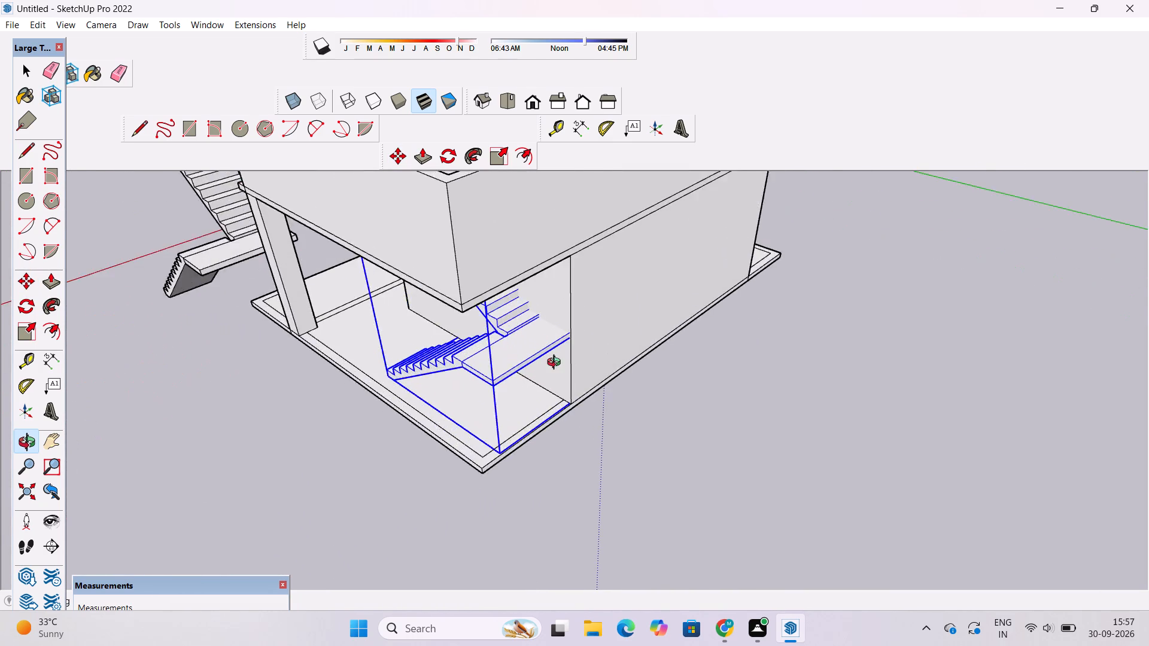
{"action": "scroll", "coordinate": [557, 364], "scroll_direction": "up", "scroll_amount": 3}
{"action": "left_click_drag", "start_coordinate": [479, 391], "coordinate": [493, 367], "text": "shift"}
{"action": "left_click_drag", "start_coordinate": [446, 379], "coordinate": [461, 382]}
{"action": "left_click_drag", "start_coordinate": [461, 385], "coordinate": [479, 373]}
{"action": "left_click_drag", "start_coordinate": [444, 381], "coordinate": [470, 376]}
{"action": "key", "text": "m"}
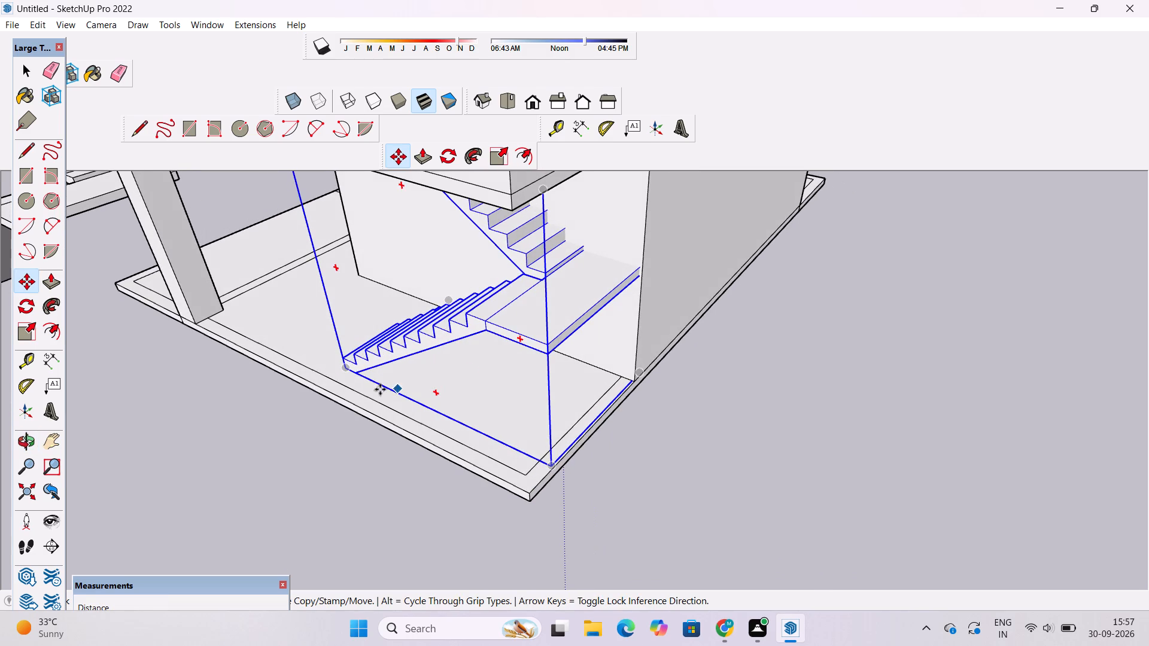
{"action": "scroll", "coordinate": [367, 388], "scroll_direction": "up", "scroll_amount": 3}
{"action": "left_click", "coordinate": [338, 359]}
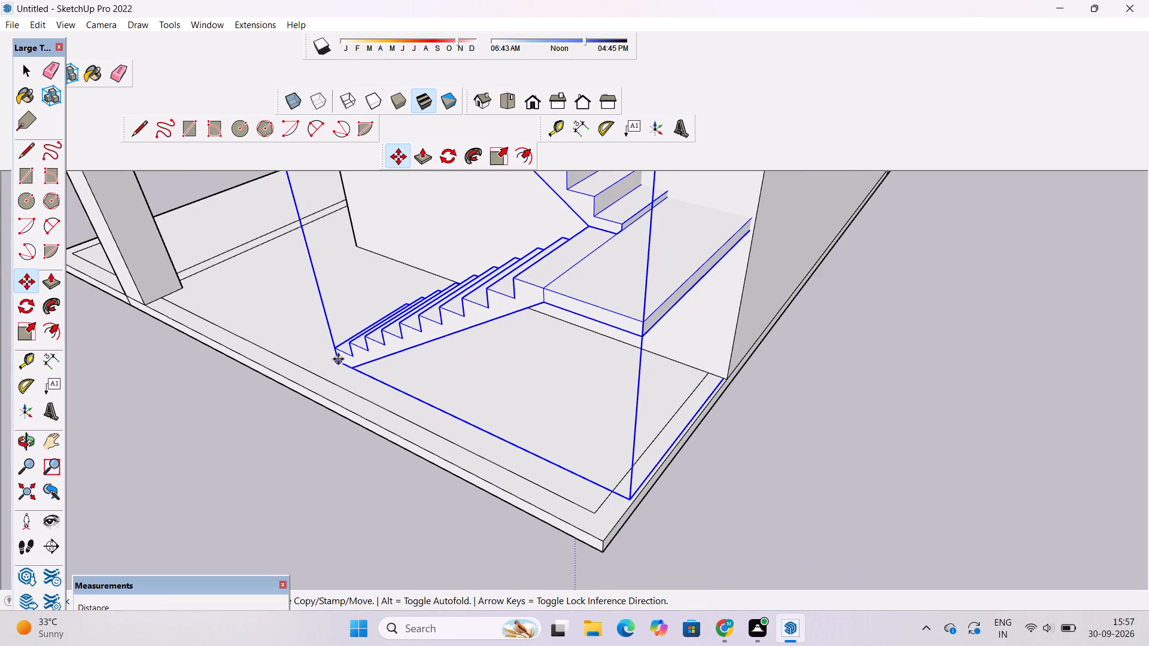
{"action": "scroll", "coordinate": [338, 359], "scroll_direction": "down", "scroll_amount": 4}
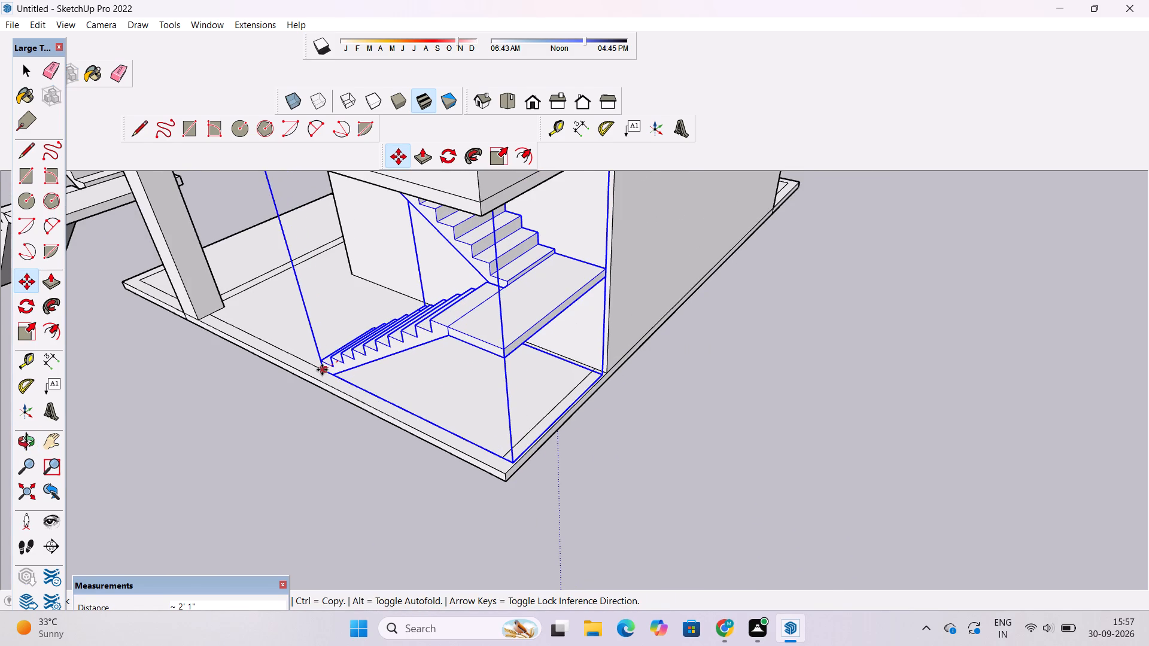
{"action": "left_click", "coordinate": [323, 369]}
{"action": "key", "text": "o"}
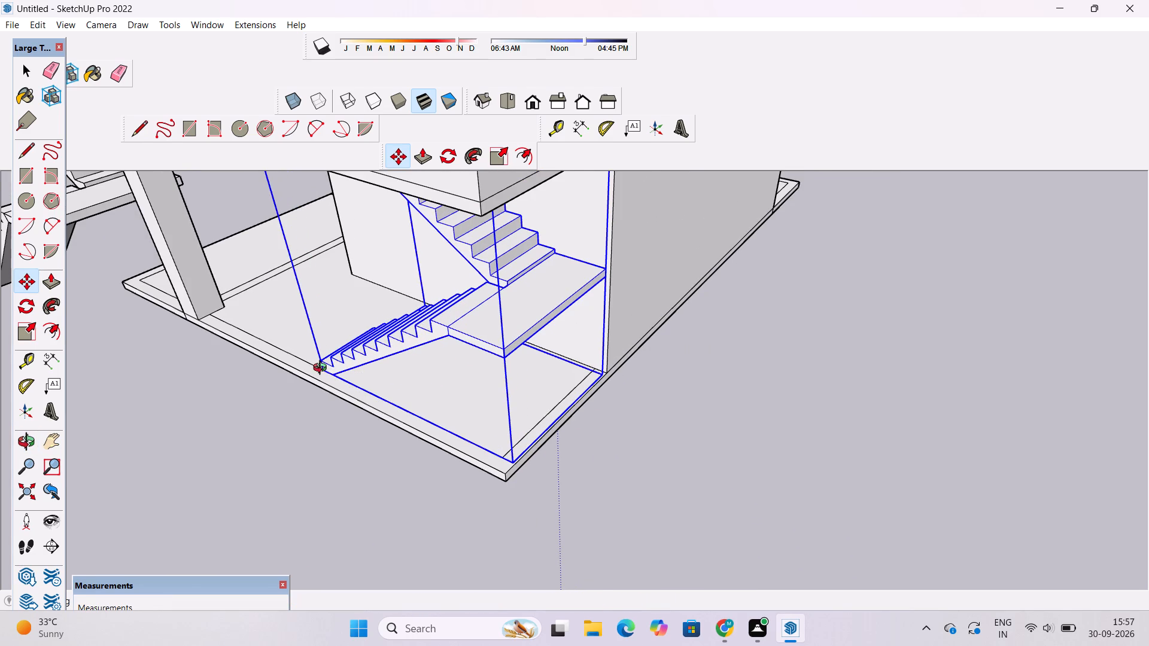
{"action": "key", "text": "space"}
{"action": "left_click", "coordinate": [704, 402]}
Examine the staircase from several sides, checking how its flights and landing meet the porch floor, house wall and upper-floor overhang.
{"action": "scroll", "coordinate": [688, 397], "scroll_direction": "up", "scroll_amount": 2}
{"action": "key", "text": "o"}
{"action": "left_click_drag", "start_coordinate": [689, 386], "coordinate": [506, 370]}
{"action": "scroll", "coordinate": [504, 371], "scroll_direction": "down", "scroll_amount": 2}
{"action": "left_click_drag", "start_coordinate": [504, 371], "coordinate": [580, 508], "text": "shift"}
{"action": "scroll", "coordinate": [552, 407], "scroll_direction": "down", "scroll_amount": 7}
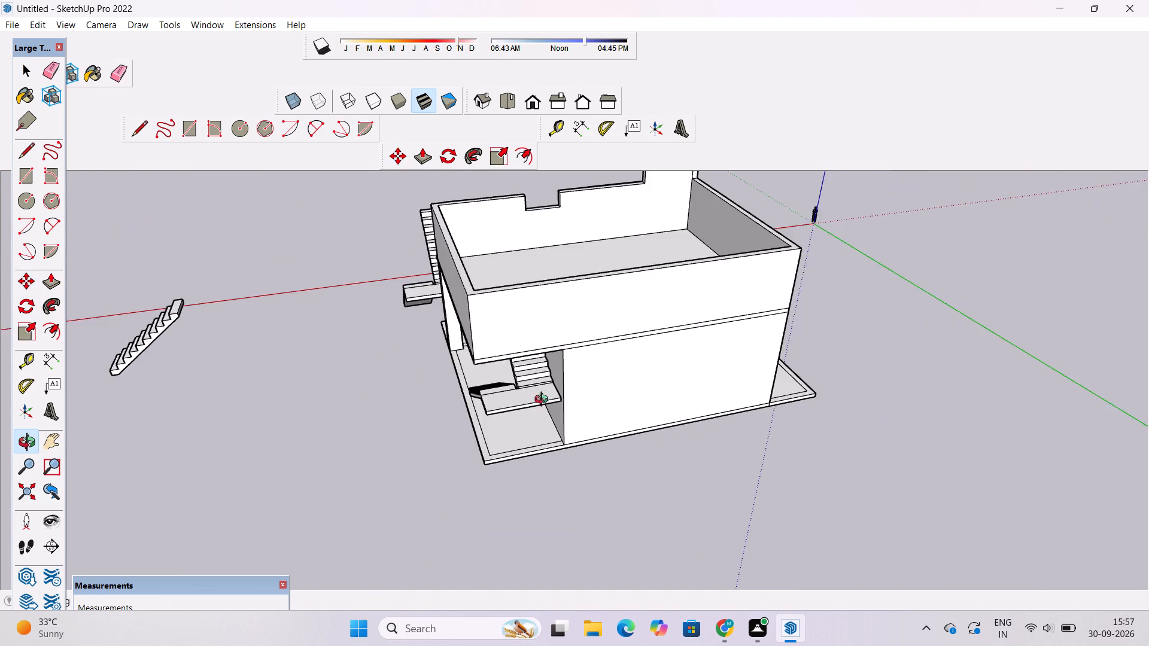
{"action": "left_click_drag", "start_coordinate": [544, 401], "coordinate": [694, 493]}
{"action": "scroll", "coordinate": [563, 474], "scroll_direction": "up", "scroll_amount": 4}
{"action": "left_click_drag", "start_coordinate": [558, 459], "coordinate": [715, 246]}
{"action": "left_click_drag", "start_coordinate": [683, 252], "coordinate": [628, 368], "text": "shift"}
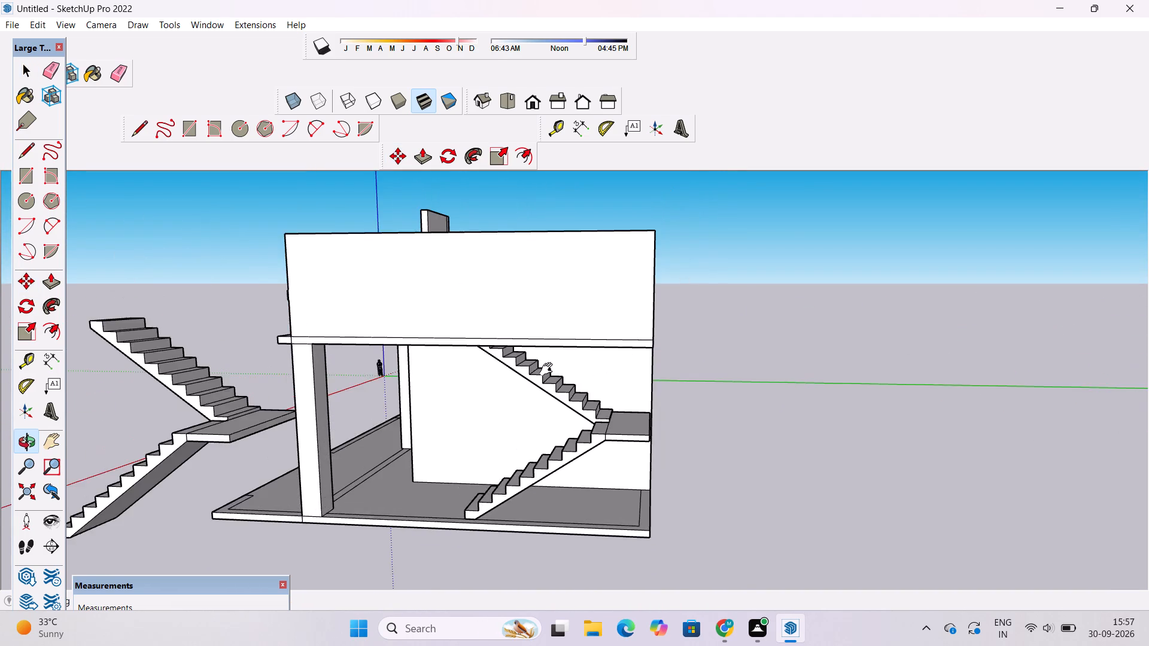
{"action": "scroll", "coordinate": [524, 370], "scroll_direction": "up", "scroll_amount": 8}
{"action": "left_click_drag", "start_coordinate": [496, 376], "coordinate": [509, 325]}
{"action": "left_click_drag", "start_coordinate": [498, 327], "coordinate": [533, 348]}
{"action": "scroll", "coordinate": [533, 346], "scroll_direction": "down", "scroll_amount": 3}
{"action": "left_click_drag", "start_coordinate": [593, 327], "coordinate": [612, 329]}
{"action": "scroll", "coordinate": [550, 342], "scroll_direction": "up", "scroll_amount": 8}
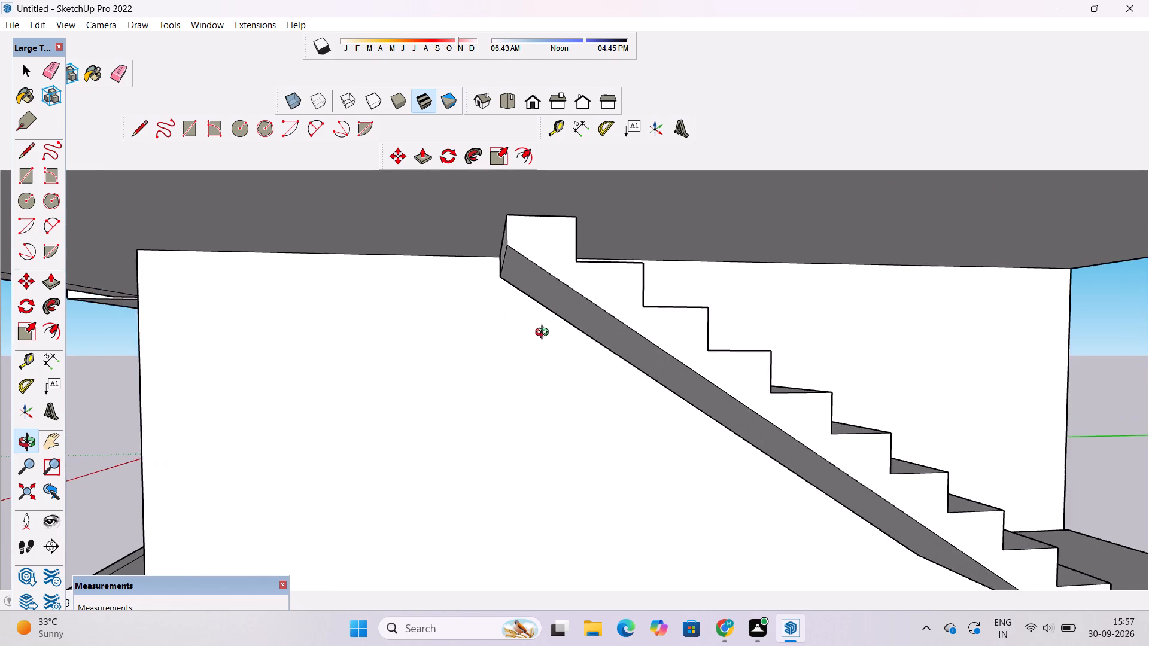
{"action": "left_click_drag", "start_coordinate": [545, 334], "coordinate": [463, 251], "text": "shift"}
{"action": "scroll", "coordinate": [428, 244], "scroll_direction": "down", "scroll_amount": 17}
{"action": "left_click_drag", "start_coordinate": [500, 344], "coordinate": [276, 468]}
{"action": "scroll", "coordinate": [504, 286], "scroll_direction": "up", "scroll_amount": 4}
{"action": "left_click_drag", "start_coordinate": [482, 309], "coordinate": [499, 466]}
{"action": "left_click_drag", "start_coordinate": [494, 468], "coordinate": [515, 328]}
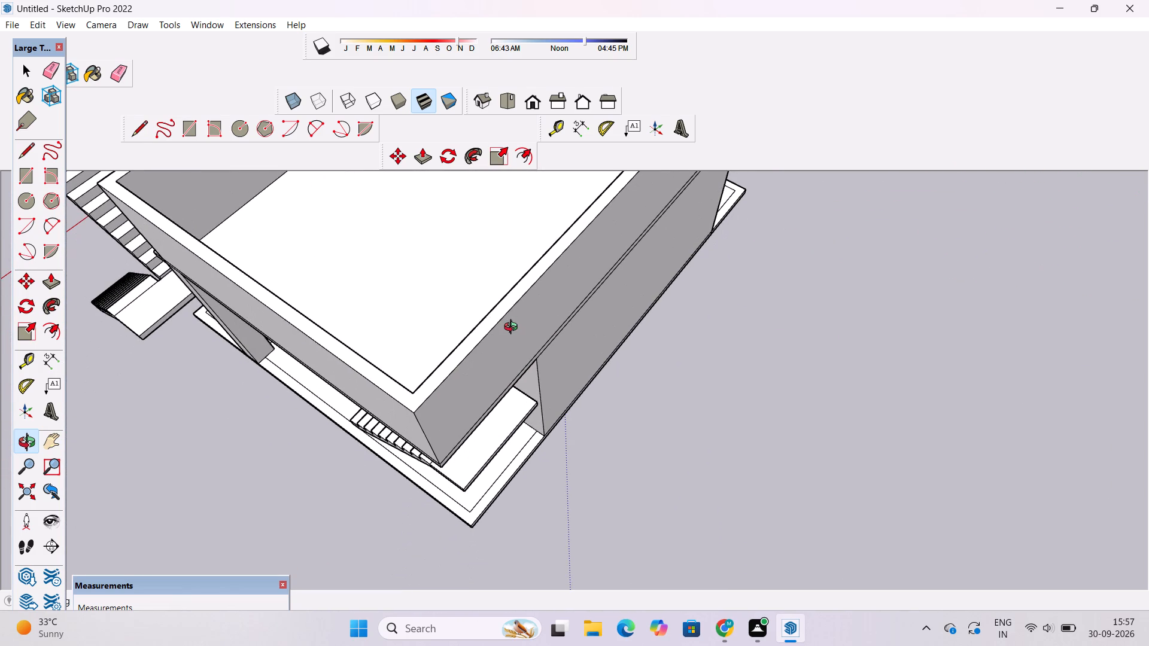
{"action": "left_click_drag", "start_coordinate": [510, 400], "coordinate": [516, 391]}
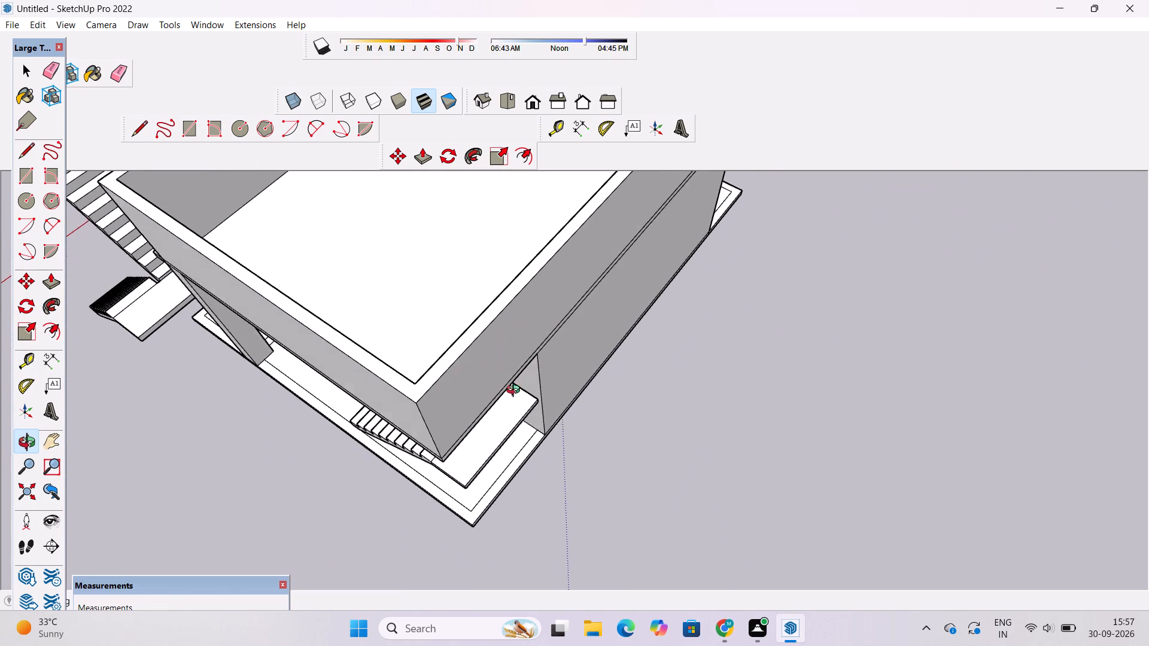
{"action": "left_click_drag", "start_coordinate": [516, 391], "coordinate": [697, 118]}
{"action": "scroll", "coordinate": [586, 270], "scroll_direction": "down", "scroll_amount": 4}
{"action": "scroll", "coordinate": [596, 258], "scroll_direction": "up", "scroll_amount": 1}
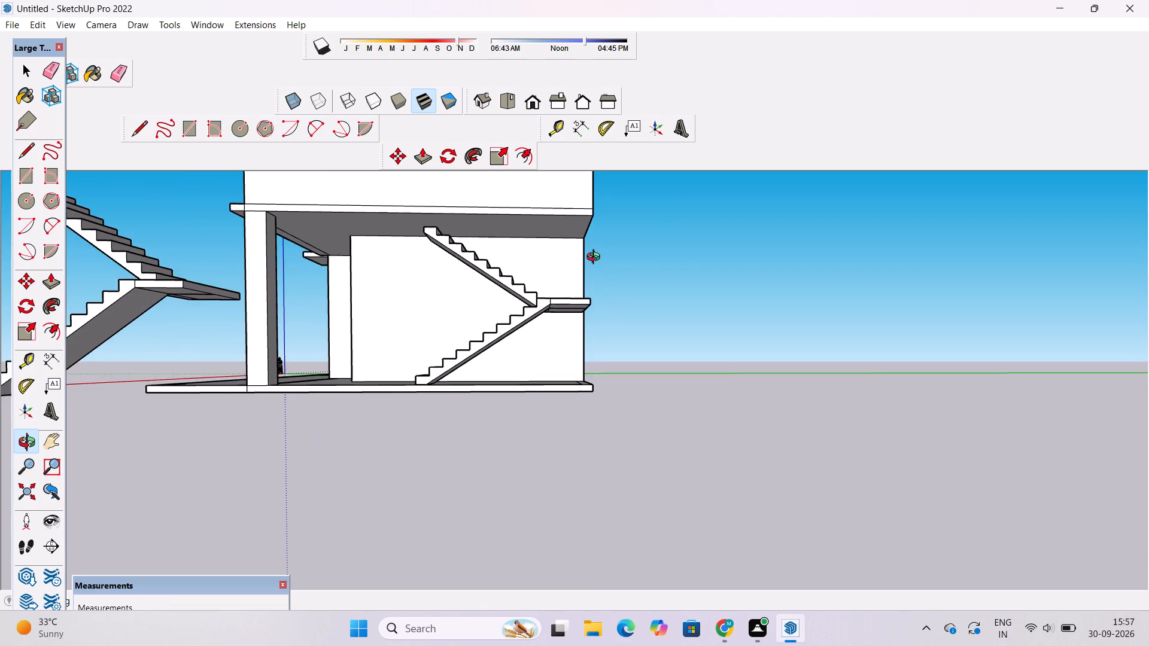
{"action": "scroll", "coordinate": [596, 258], "scroll_direction": "up", "scroll_amount": 1}
{"action": "scroll", "coordinate": [596, 258], "scroll_direction": "down", "scroll_amount": 4}
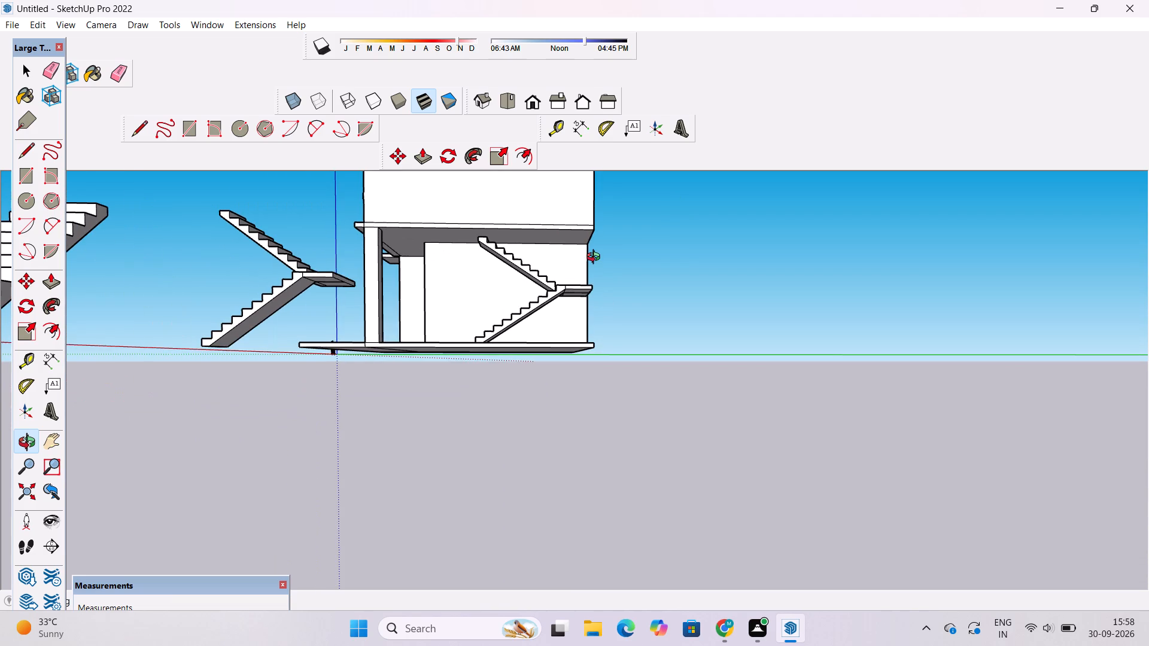
{"action": "left_click_drag", "start_coordinate": [594, 260], "coordinate": [559, 391]}
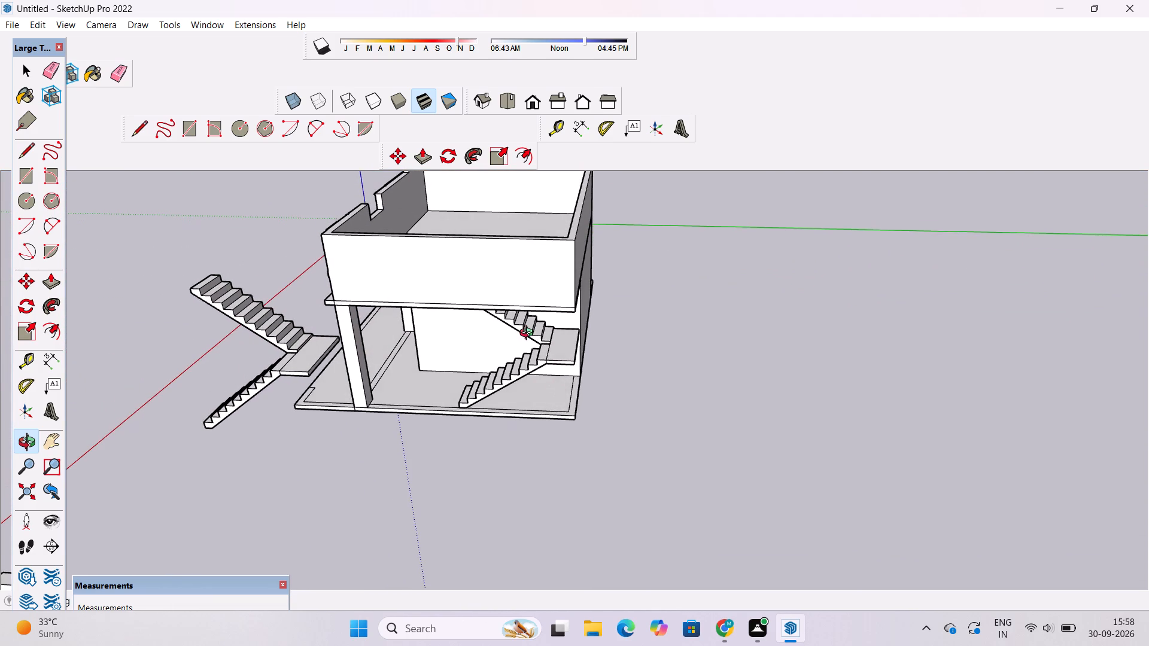
{"action": "scroll", "coordinate": [529, 334], "scroll_direction": "up", "scroll_amount": 5}
{"action": "left_click_drag", "start_coordinate": [622, 349], "coordinate": [498, 356]}
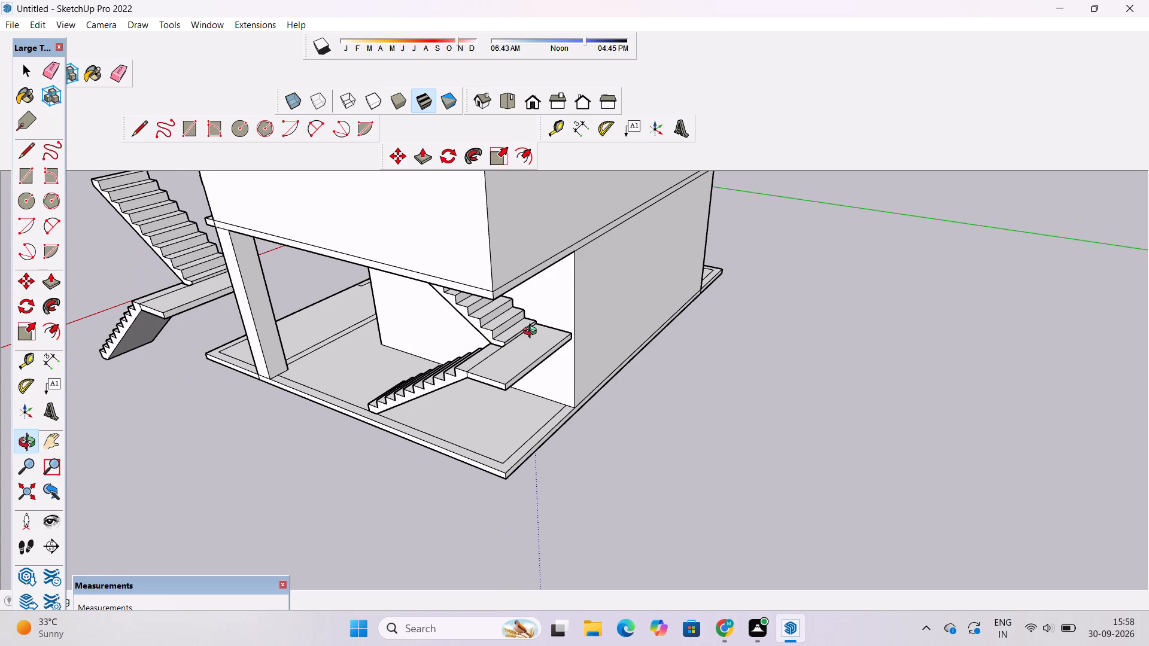
{"action": "scroll", "coordinate": [533, 333], "scroll_direction": "down", "scroll_amount": 1}
{"action": "left_click_drag", "start_coordinate": [552, 340], "coordinate": [446, 348]}
{"action": "left_click_drag", "start_coordinate": [437, 337], "coordinate": [513, 406], "text": "shift"}
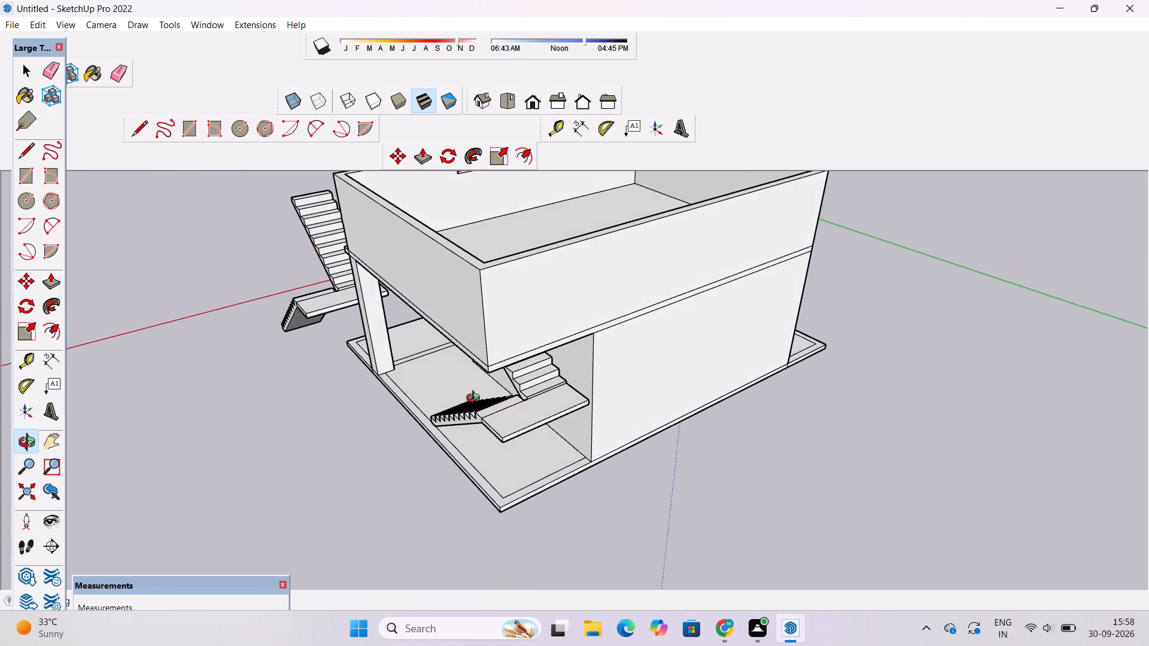
{"action": "scroll", "coordinate": [475, 400], "scroll_direction": "up", "scroll_amount": 5}
{"action": "left_click_drag", "start_coordinate": [537, 377], "coordinate": [500, 322]}
{"action": "left_click_drag", "start_coordinate": [500, 322], "coordinate": [494, 462], "text": "shift"}
{"action": "scroll", "coordinate": [484, 397], "scroll_direction": "down", "scroll_amount": 6}
{"action": "left_click_drag", "start_coordinate": [500, 343], "coordinate": [512, 467]}
{"action": "left_click_drag", "start_coordinate": [510, 467], "coordinate": [446, 458]}
{"action": "scroll", "coordinate": [484, 442], "scroll_direction": "up", "scroll_amount": 1}
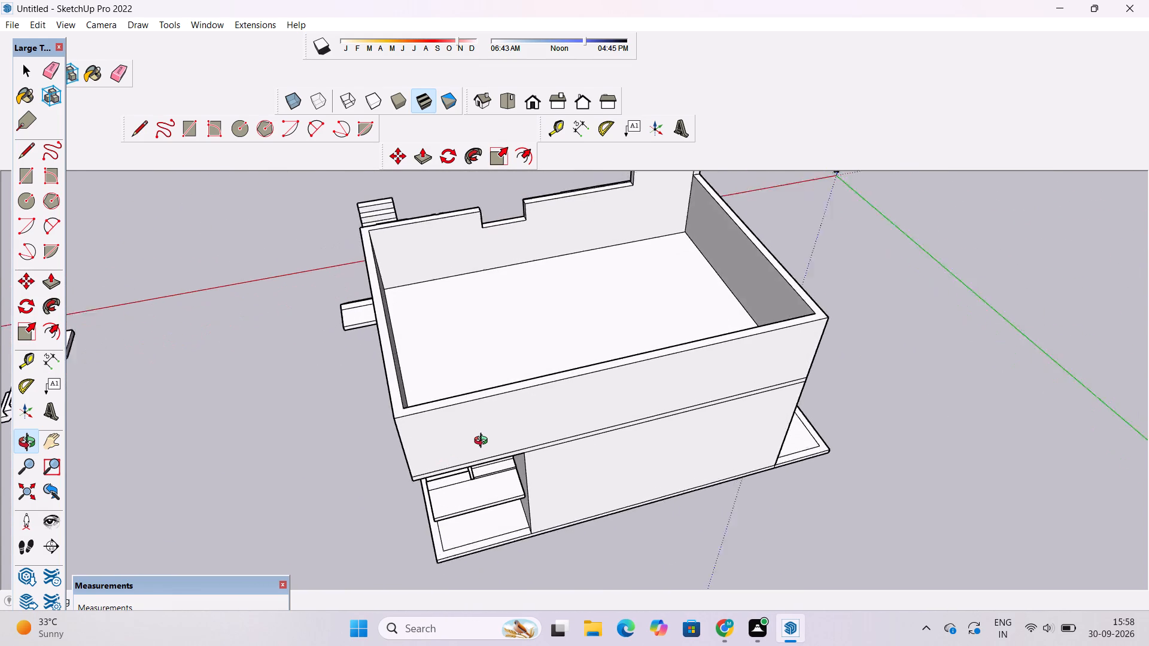
{"action": "scroll", "coordinate": [484, 442], "scroll_direction": "up", "scroll_amount": 3}
Draw a 15' vertical line up the upper wall from the ground-floor wall's corner, continuing 1' 6" across the wall's top.
{"action": "key", "text": "l"}
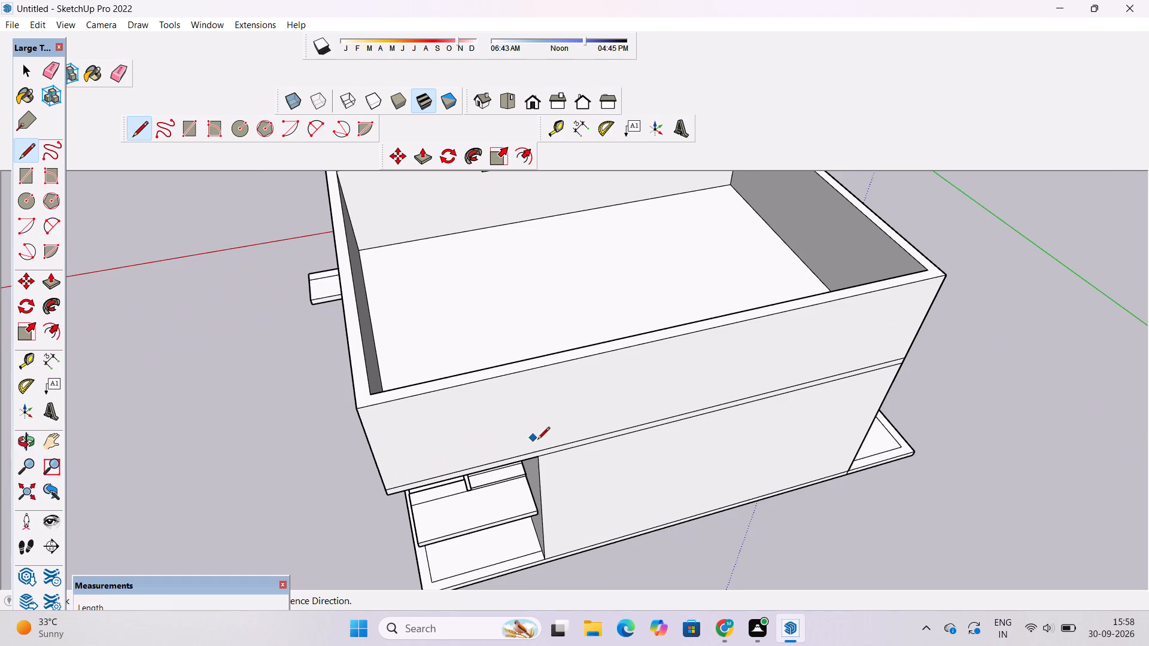
{"action": "scroll", "coordinate": [538, 441], "scroll_direction": "up", "scroll_amount": 8}
{"action": "left_click", "coordinate": [536, 475]}
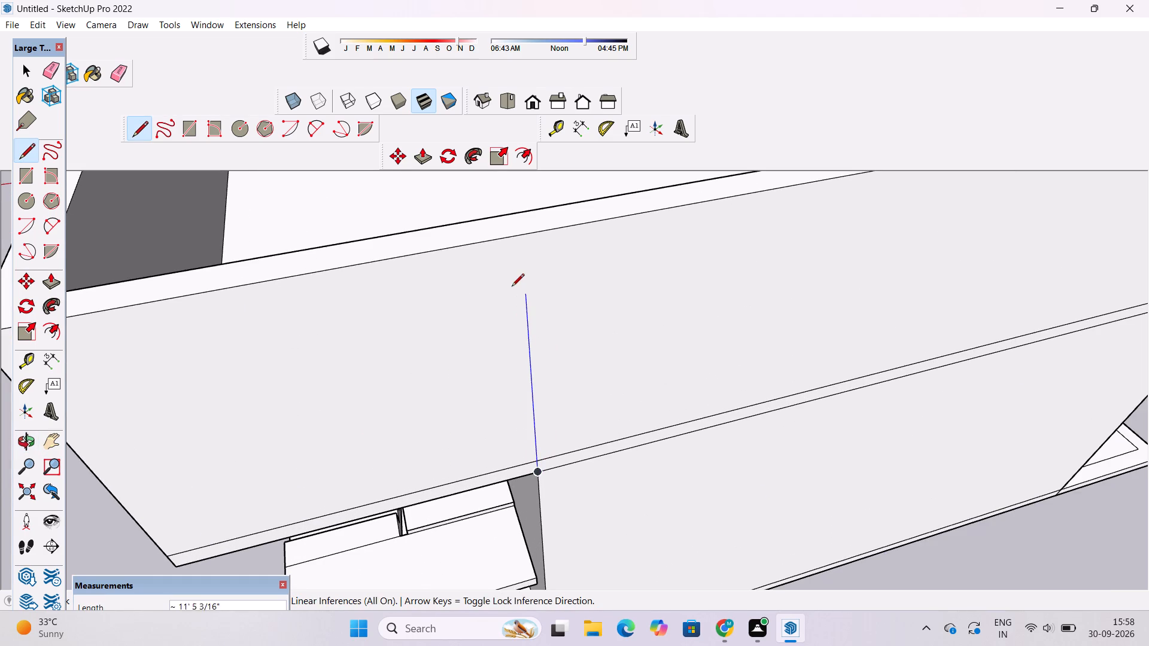
{"action": "left_click", "coordinate": [522, 236]}
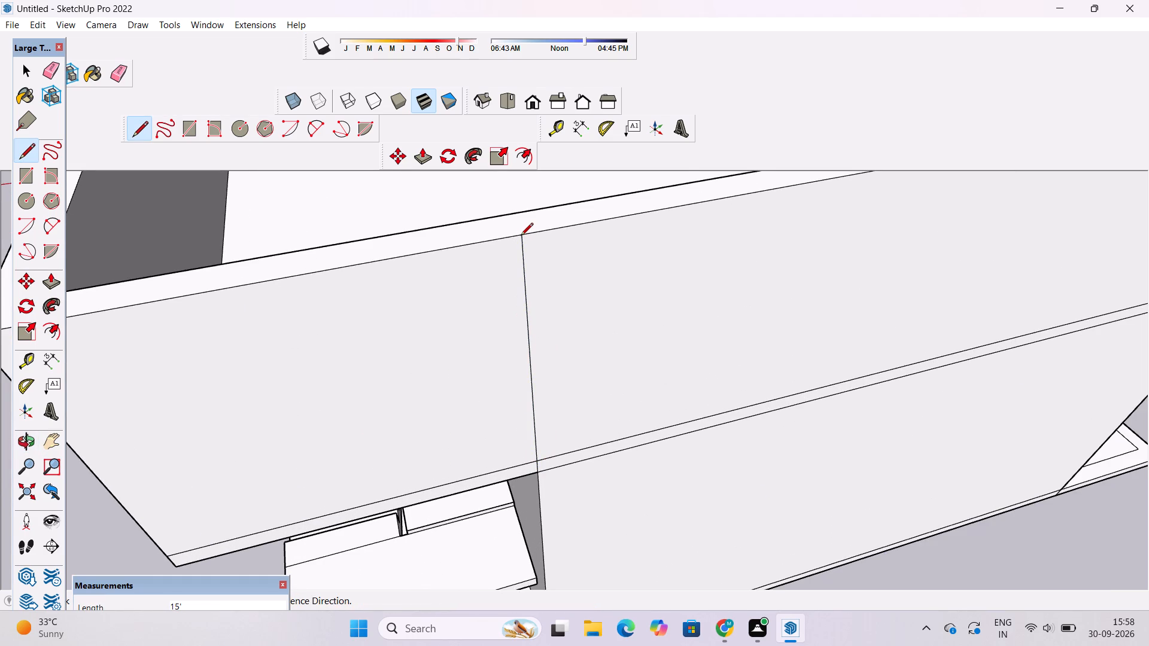
{"action": "scroll", "coordinate": [521, 236], "scroll_direction": "up", "scroll_amount": 6}
{"action": "left_click", "coordinate": [521, 236]}
{"action": "left_click", "coordinate": [503, 199]}
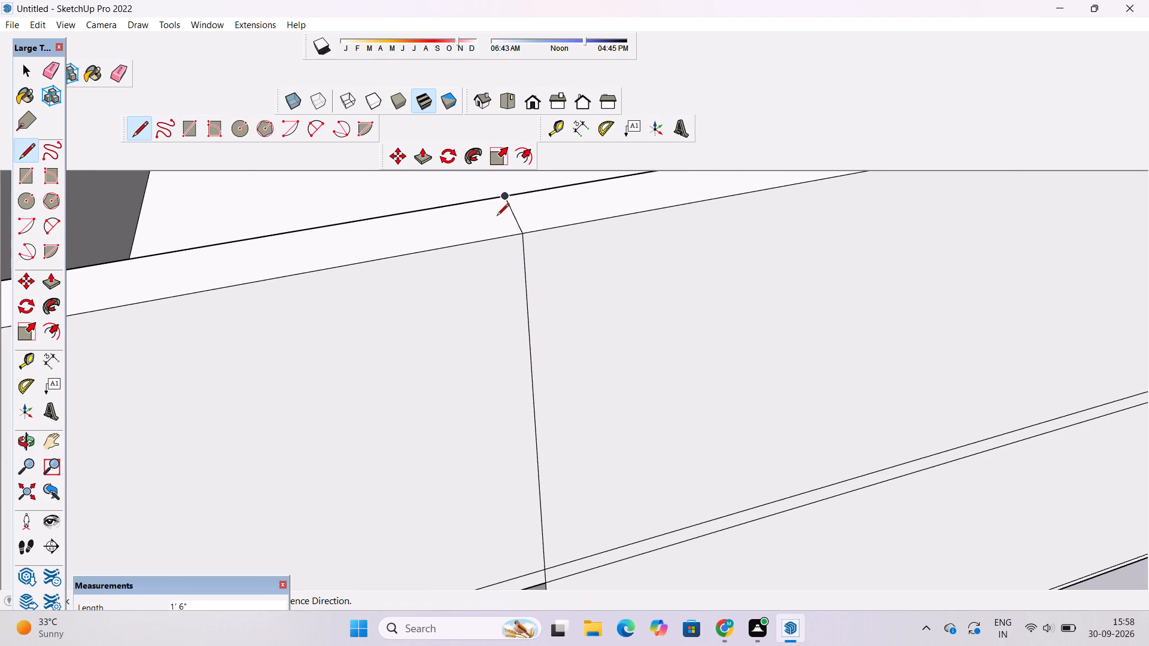
{"action": "scroll", "coordinate": [502, 229], "scroll_direction": "down", "scroll_amount": 10}
{"action": "key", "text": "space"}
Draw a 1' 6" line across the wall's top from the inner corner above the landing, continuing 15' down the outer face.
{"action": "type", "text": "o"}
{"action": "scroll", "coordinate": [510, 222], "scroll_direction": "down", "scroll_amount": 6}
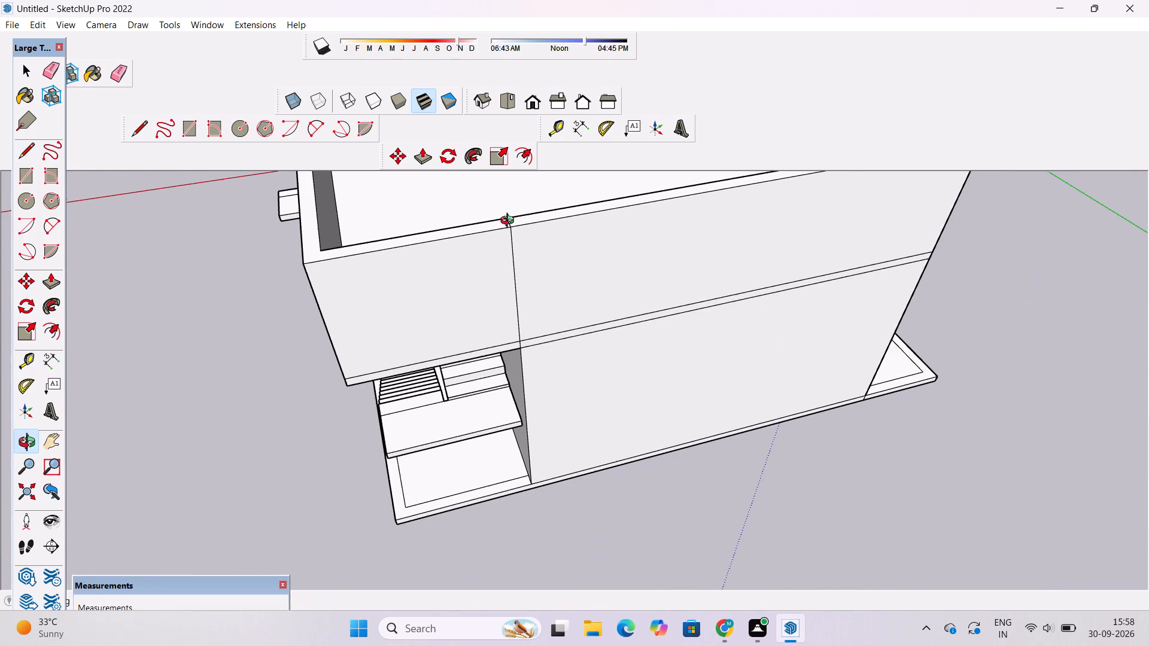
{"action": "left_click_drag", "start_coordinate": [459, 289], "coordinate": [569, 279], "text": "shift"}
{"action": "left_click_drag", "start_coordinate": [497, 342], "coordinate": [492, 322]}
{"action": "scroll", "coordinate": [485, 310], "scroll_direction": "down", "scroll_amount": 4}
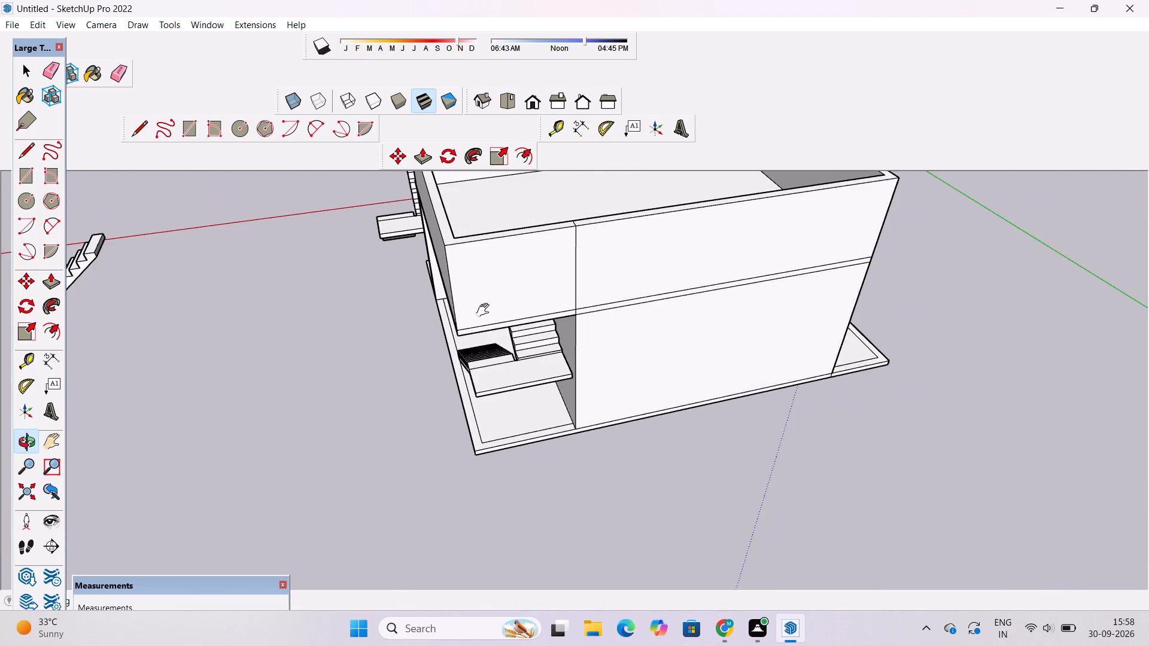
{"action": "left_click_drag", "start_coordinate": [485, 310], "coordinate": [505, 340], "text": "shift"}
{"action": "left_click_drag", "start_coordinate": [489, 284], "coordinate": [492, 319]}
{"action": "scroll", "coordinate": [472, 321], "scroll_direction": "up", "scroll_amount": 4}
{"action": "left_click", "coordinate": [472, 343]}
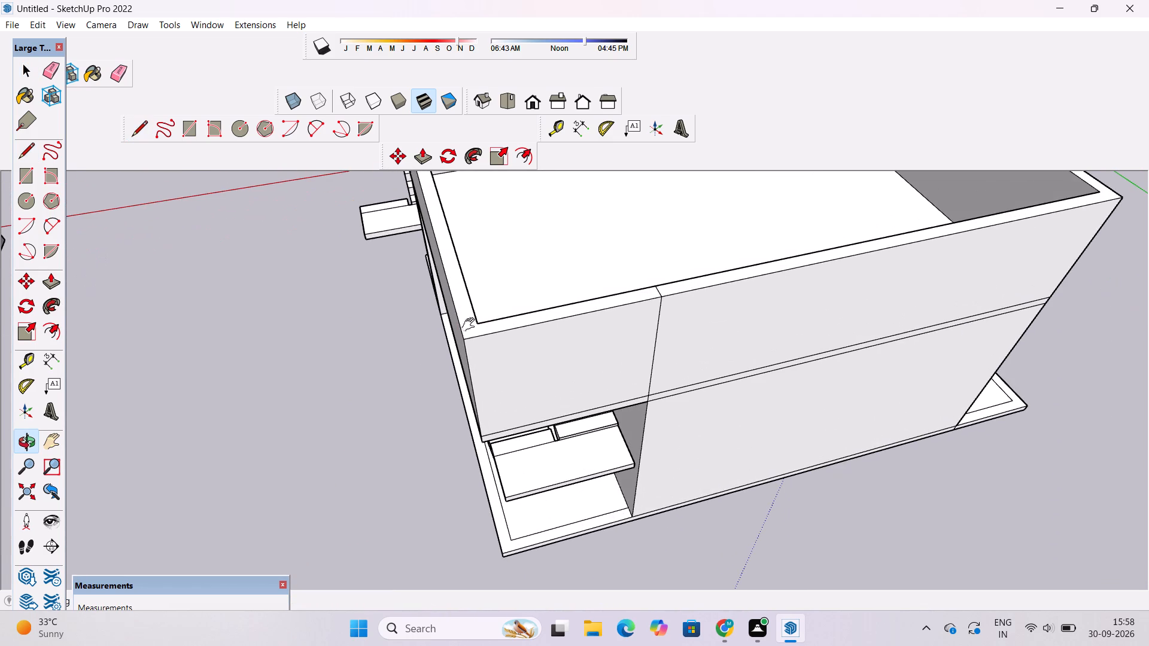
{"action": "left_click_drag", "start_coordinate": [471, 286], "coordinate": [473, 251], "text": "shift"}
{"action": "left_click_drag", "start_coordinate": [491, 314], "coordinate": [462, 269]}
{"action": "left_click_drag", "start_coordinate": [469, 260], "coordinate": [483, 332]}
{"action": "scroll", "coordinate": [472, 335], "scroll_direction": "down", "scroll_amount": 5}
{"action": "left_click_drag", "start_coordinate": [465, 342], "coordinate": [457, 290], "text": "shift"}
{"action": "left_click_drag", "start_coordinate": [473, 329], "coordinate": [480, 331]}
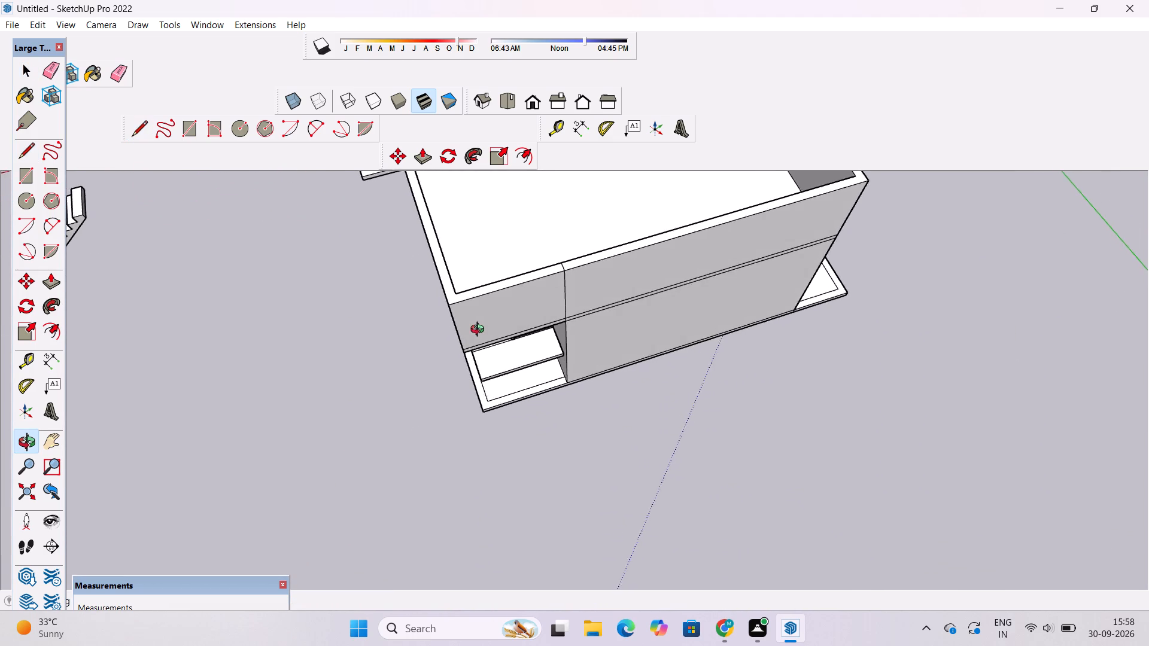
{"action": "left_click_drag", "start_coordinate": [480, 331], "coordinate": [482, 330]}
{"action": "left_click_drag", "start_coordinate": [484, 324], "coordinate": [422, 354]}
{"action": "scroll", "coordinate": [427, 309], "scroll_direction": "up", "scroll_amount": 5}
{"action": "key", "text": "l"}
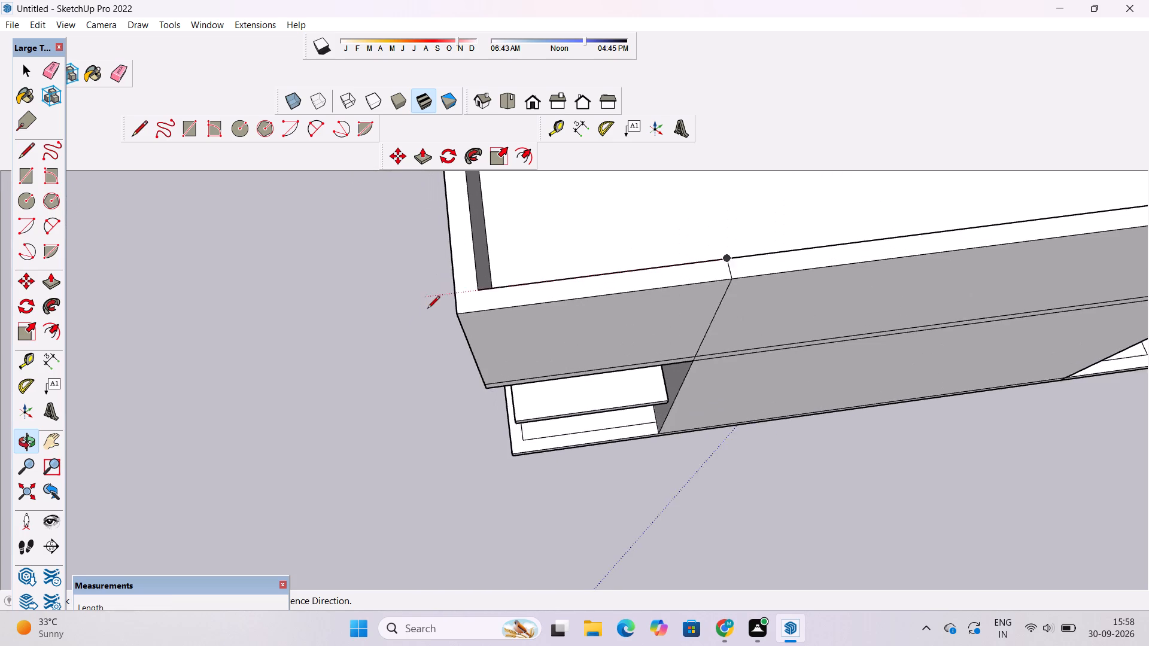
{"action": "scroll", "coordinate": [427, 309], "scroll_direction": "up", "scroll_amount": 4}
{"action": "left_click", "coordinate": [578, 254]}
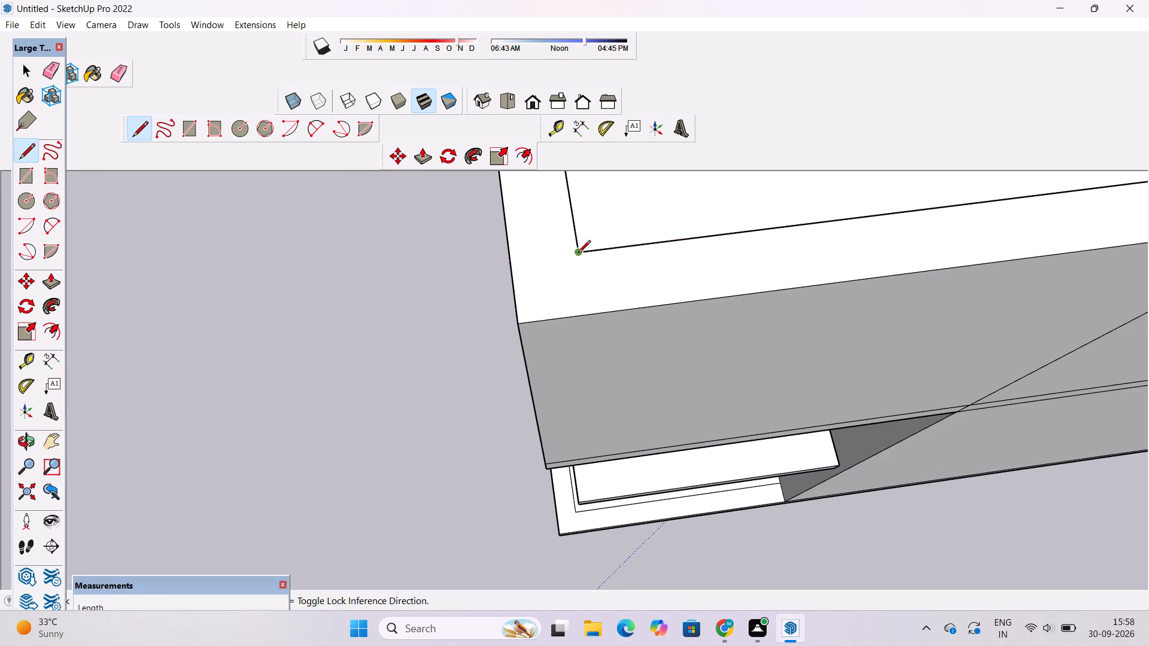
{"action": "scroll", "coordinate": [578, 254], "scroll_direction": "down", "scroll_amount": 7}
{"action": "left_click", "coordinate": [582, 288]}
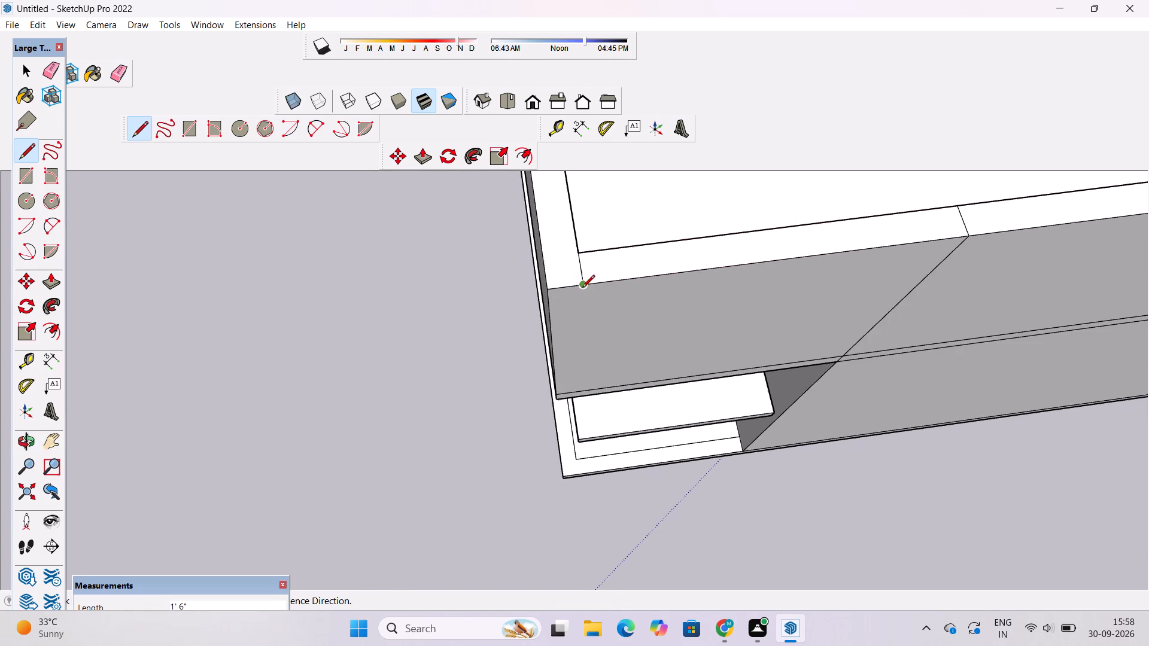
{"action": "scroll", "coordinate": [589, 391], "scroll_direction": "up", "scroll_amount": 4}
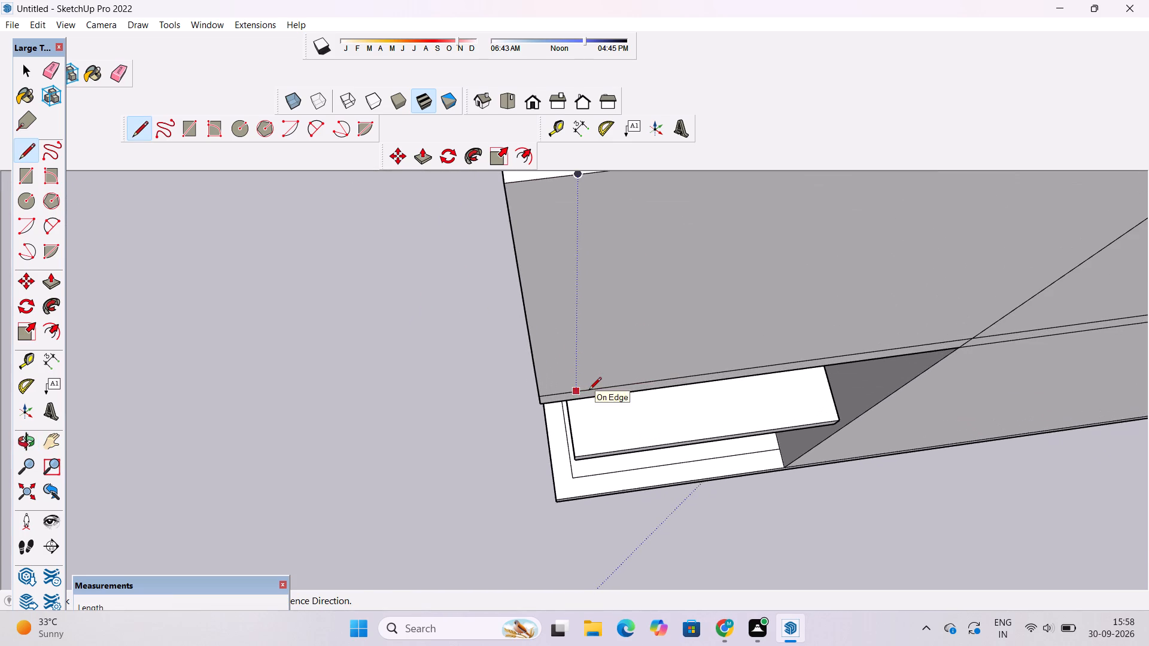
{"action": "left_click", "coordinate": [578, 175]}
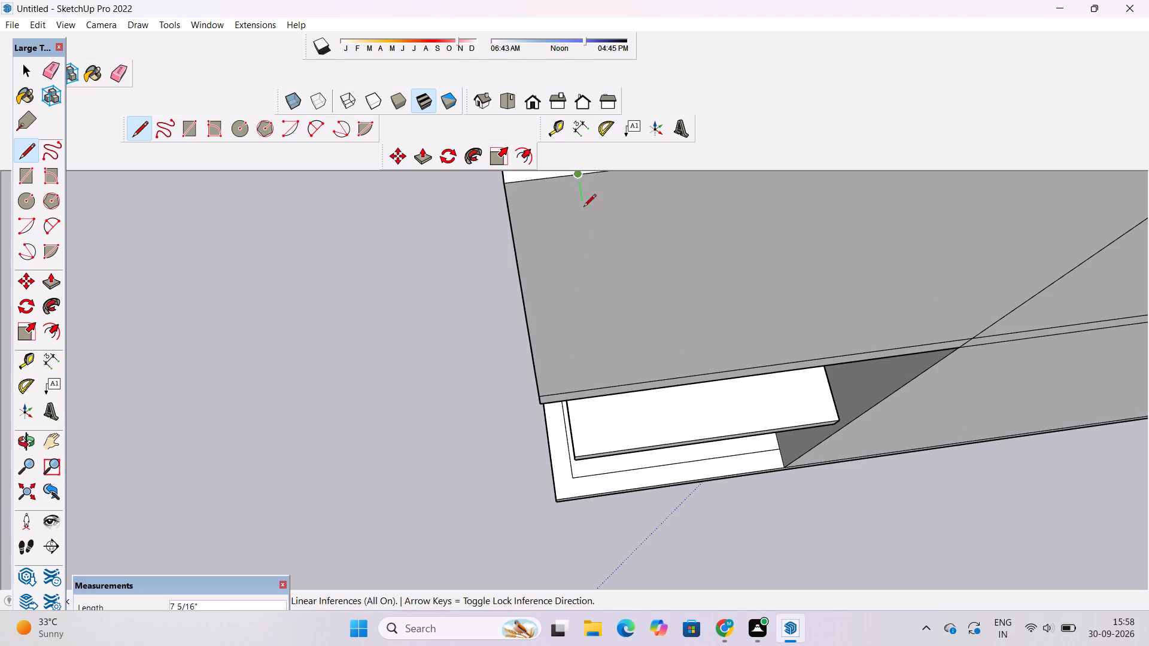
{"action": "left_click", "coordinate": [576, 403]}
Push the outlined upper-floor wall section above the landing back 1' 6", through the wall's full thickness.
{"action": "key", "text": "o"}
{"action": "scroll", "coordinate": [576, 403], "scroll_direction": "down", "scroll_amount": 6}
{"action": "left_click_drag", "start_coordinate": [598, 414], "coordinate": [653, 380]}
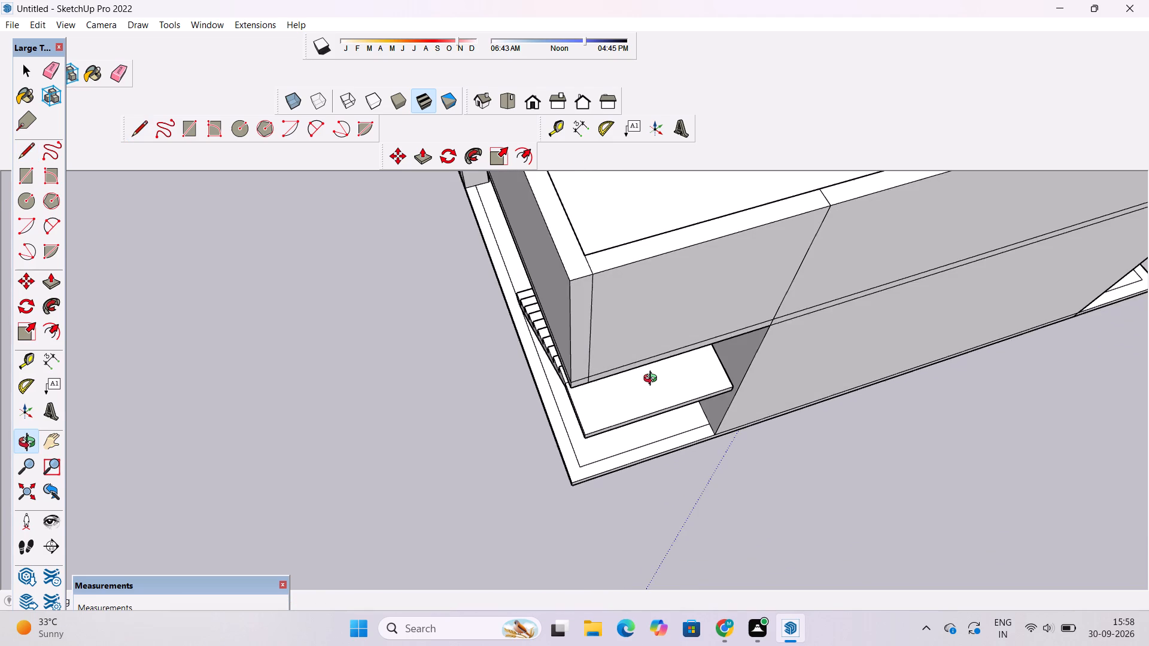
{"action": "scroll", "coordinate": [653, 373], "scroll_direction": "down", "scroll_amount": 3}
{"action": "left_click_drag", "start_coordinate": [652, 352], "coordinate": [481, 408], "text": "shift"}
{"action": "left_click_drag", "start_coordinate": [436, 419], "coordinate": [525, 413]}
{"action": "left_click_drag", "start_coordinate": [540, 396], "coordinate": [510, 409], "text": "shift"}
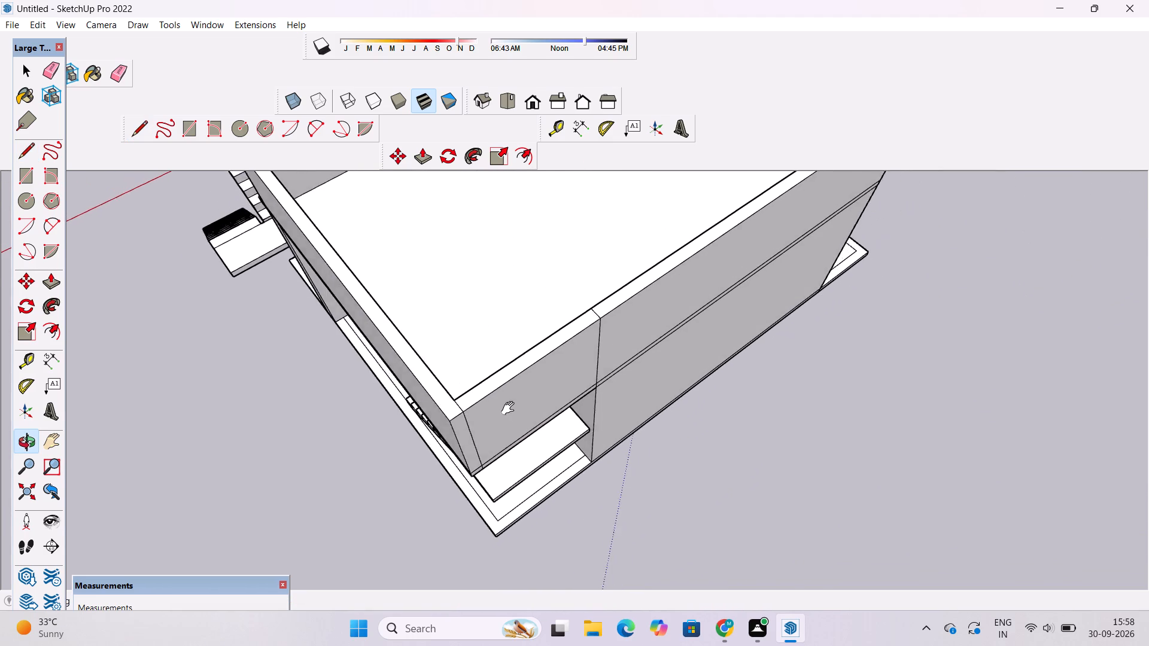
{"action": "left_click_drag", "start_coordinate": [510, 409], "coordinate": [491, 418], "text": "shift"}
{"action": "scroll", "coordinate": [462, 434], "scroll_direction": "up", "scroll_amount": 2}
{"action": "left_click_drag", "start_coordinate": [472, 419], "coordinate": [785, 468]}
{"action": "left_click_drag", "start_coordinate": [785, 466], "coordinate": [753, 465]}
{"action": "left_click_drag", "start_coordinate": [720, 461], "coordinate": [703, 464]}
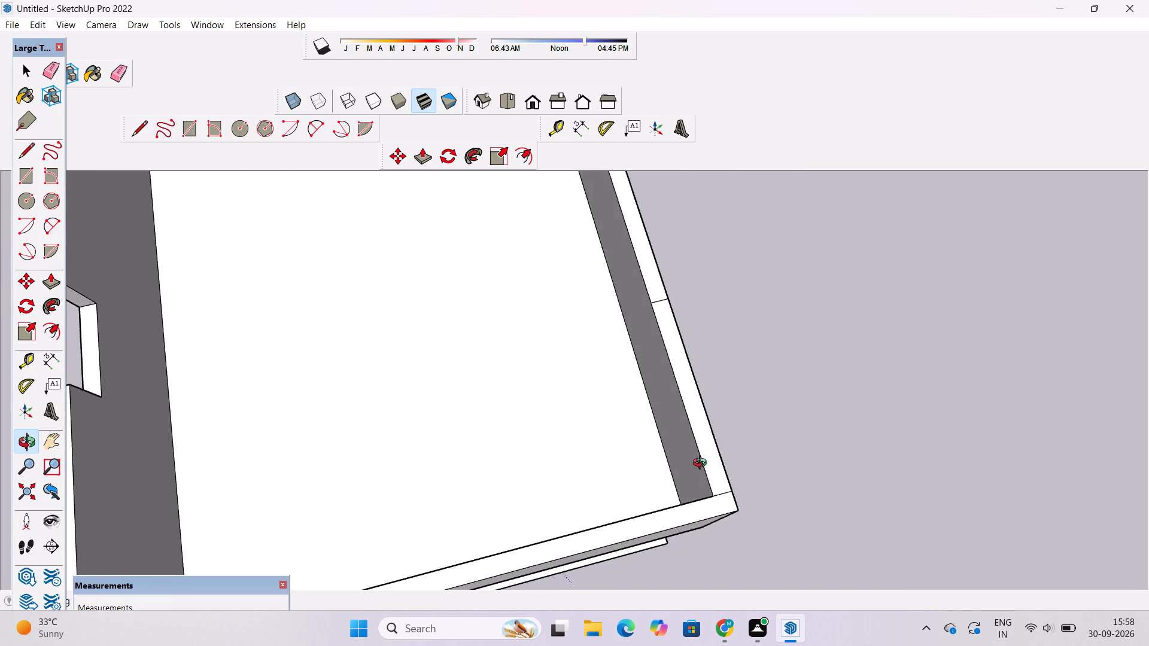
{"action": "left_click_drag", "start_coordinate": [703, 464], "coordinate": [546, 453]}
{"action": "scroll", "coordinate": [557, 440], "scroll_direction": "down", "scroll_amount": 5}
{"action": "left_click_drag", "start_coordinate": [645, 448], "coordinate": [538, 418]}
{"action": "scroll", "coordinate": [521, 413], "scroll_direction": "up", "scroll_amount": 3}
{"action": "left_click_drag", "start_coordinate": [531, 441], "coordinate": [517, 419]}
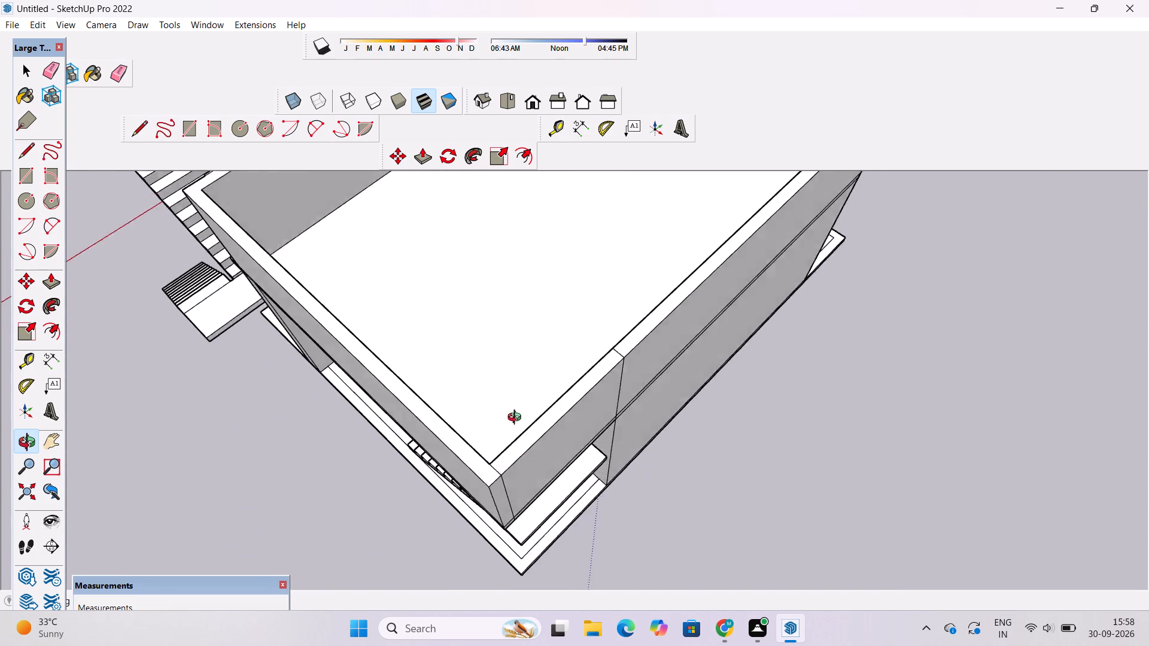
{"action": "left_click_drag", "start_coordinate": [517, 419], "coordinate": [504, 395]}
{"action": "left_click_drag", "start_coordinate": [496, 400], "coordinate": [475, 440], "text": "shift"}
{"action": "left_click_drag", "start_coordinate": [475, 446], "coordinate": [468, 443]}
{"action": "scroll", "coordinate": [467, 441], "scroll_direction": "up", "scroll_amount": 4}
{"action": "key", "text": "p"}
{"action": "left_click", "coordinate": [494, 405]}
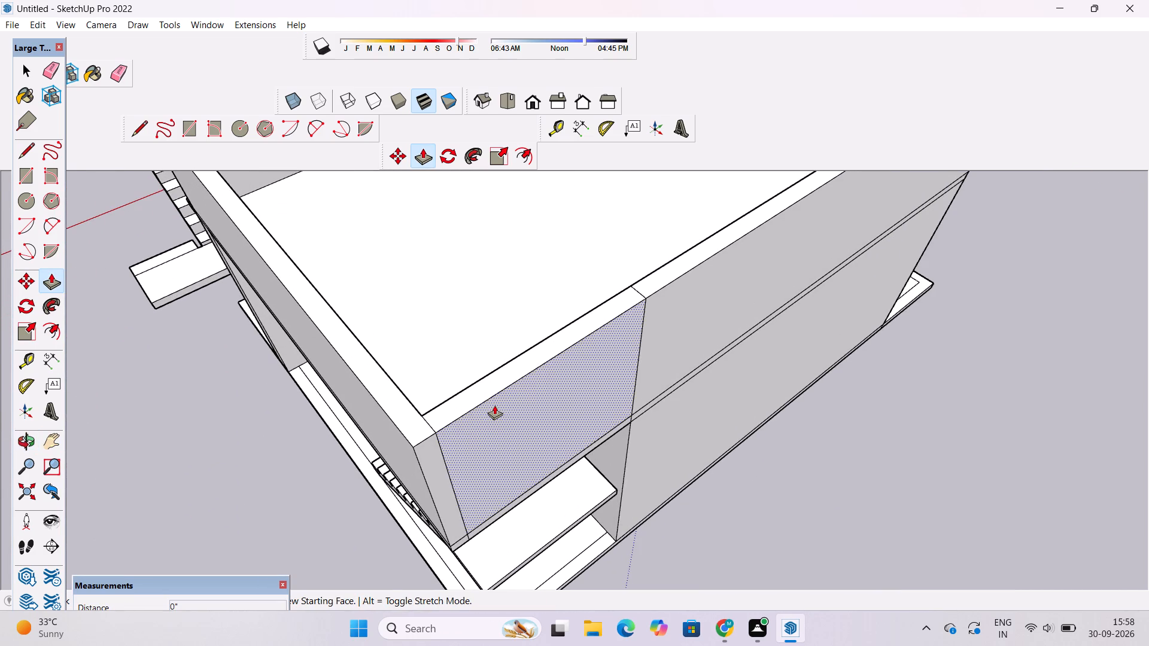
{"action": "left_click", "coordinate": [633, 288]}
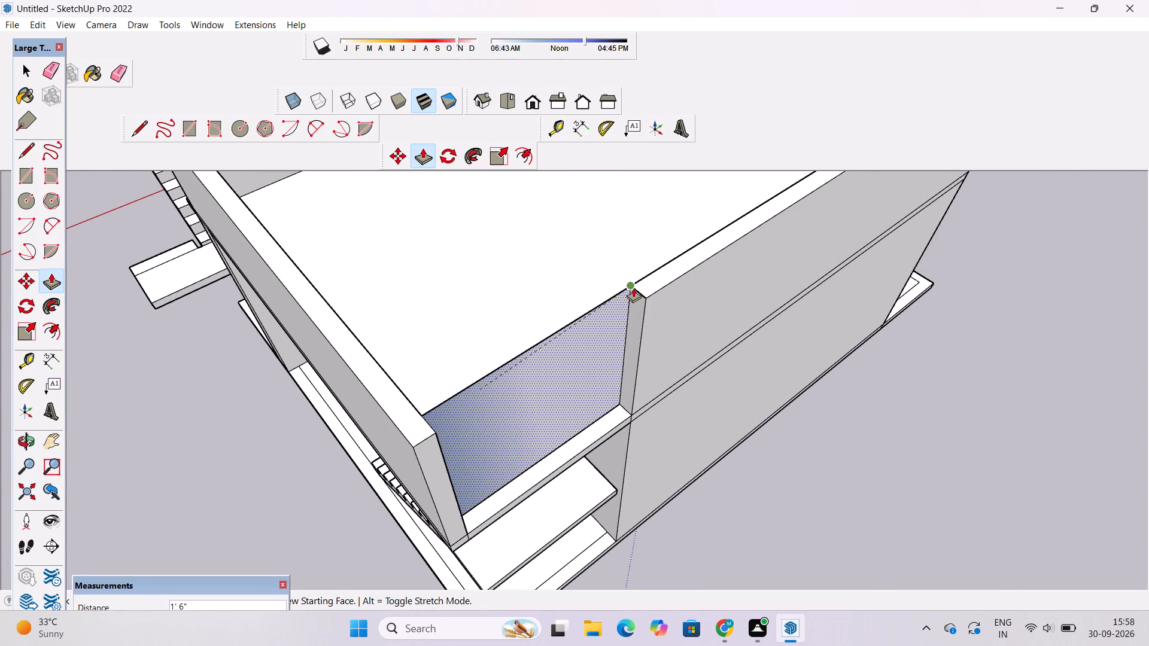
Examine the house and both staircases from several sides, including the wall opening above the landing.
{"action": "scroll", "coordinate": [572, 383], "scroll_direction": "down", "scroll_amount": 5}
{"action": "key", "text": "o"}
{"action": "left_click_drag", "start_coordinate": [549, 469], "coordinate": [509, 374]}
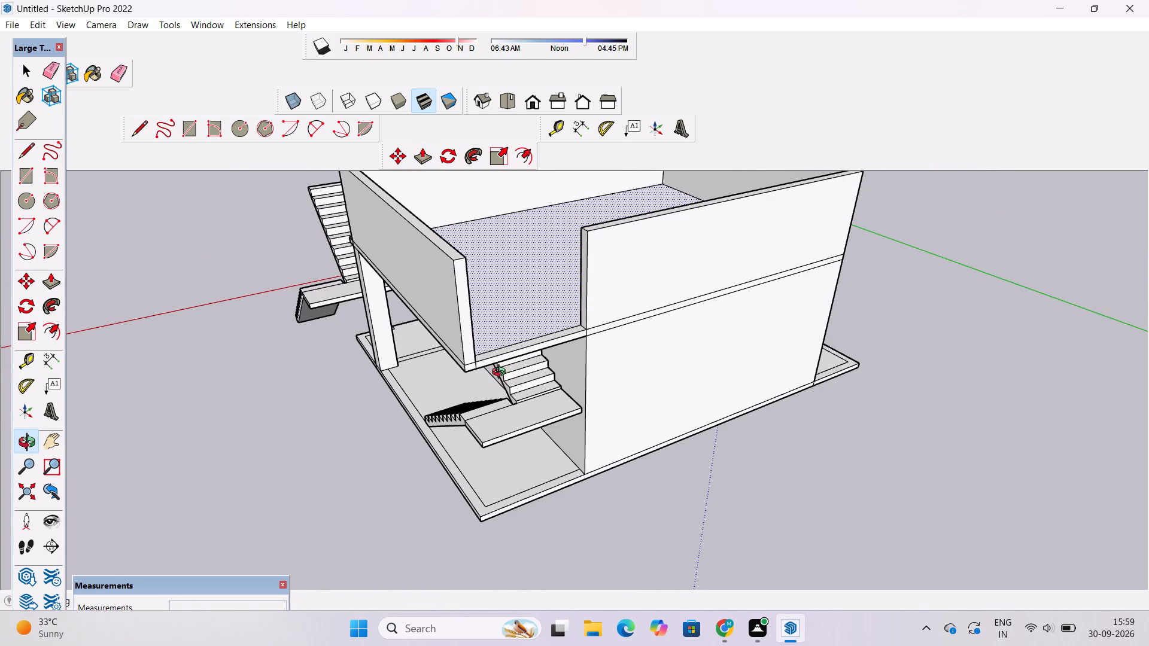
{"action": "scroll", "coordinate": [501, 373], "scroll_direction": "down", "scroll_amount": 3}
{"action": "left_click_drag", "start_coordinate": [290, 414], "coordinate": [797, 260]}
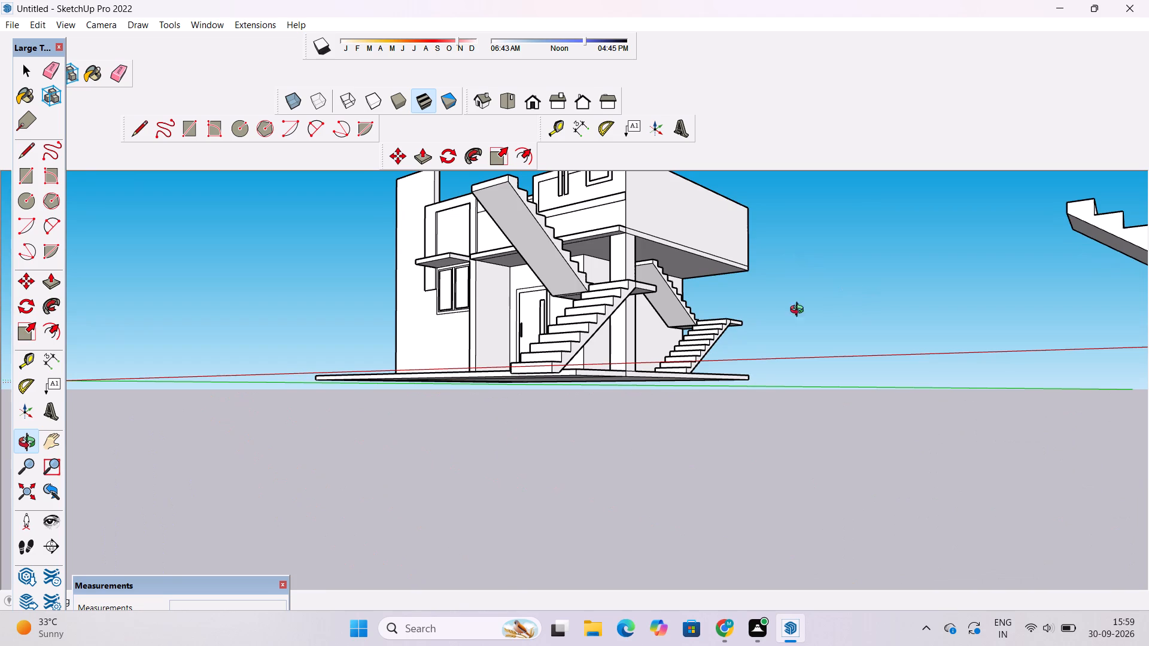
{"action": "left_click_drag", "start_coordinate": [656, 309], "coordinate": [841, 426]}
{"action": "scroll", "coordinate": [719, 246], "scroll_direction": "up", "scroll_amount": 3}
{"action": "left_click_drag", "start_coordinate": [676, 240], "coordinate": [676, 289]}
{"action": "scroll", "coordinate": [676, 288], "scroll_direction": "down", "scroll_amount": 1}
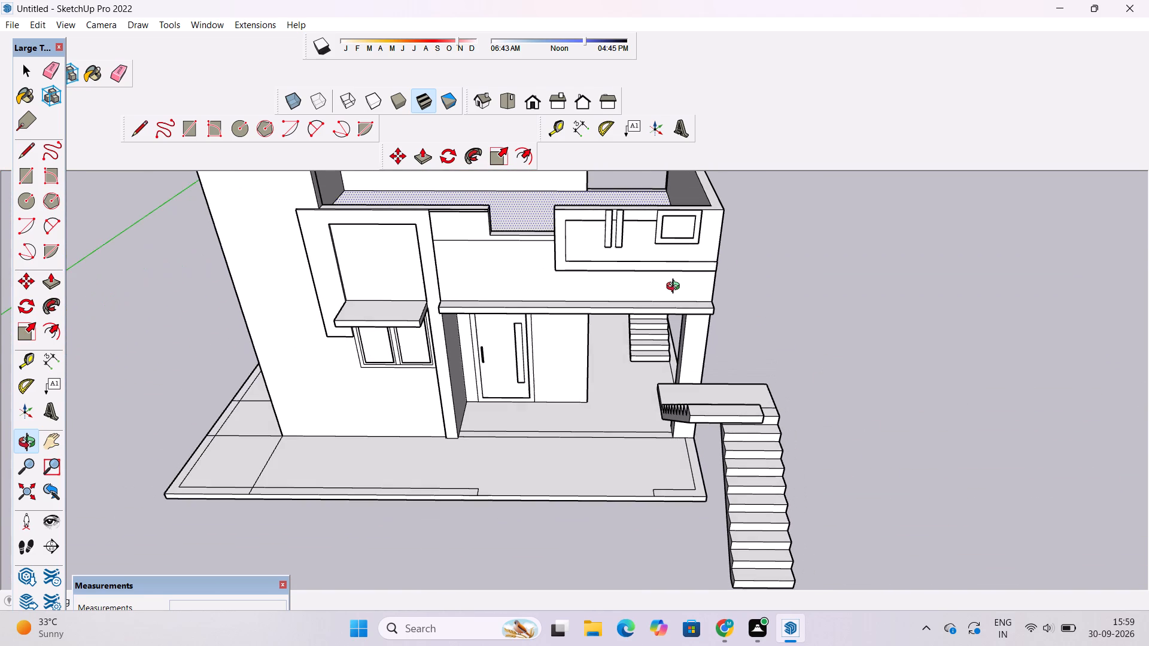
{"action": "left_click_drag", "start_coordinate": [680, 282], "coordinate": [696, 429]}
{"action": "scroll", "coordinate": [695, 302], "scroll_direction": "down", "scroll_amount": 5}
{"action": "left_click_drag", "start_coordinate": [674, 386], "coordinate": [653, 183]}
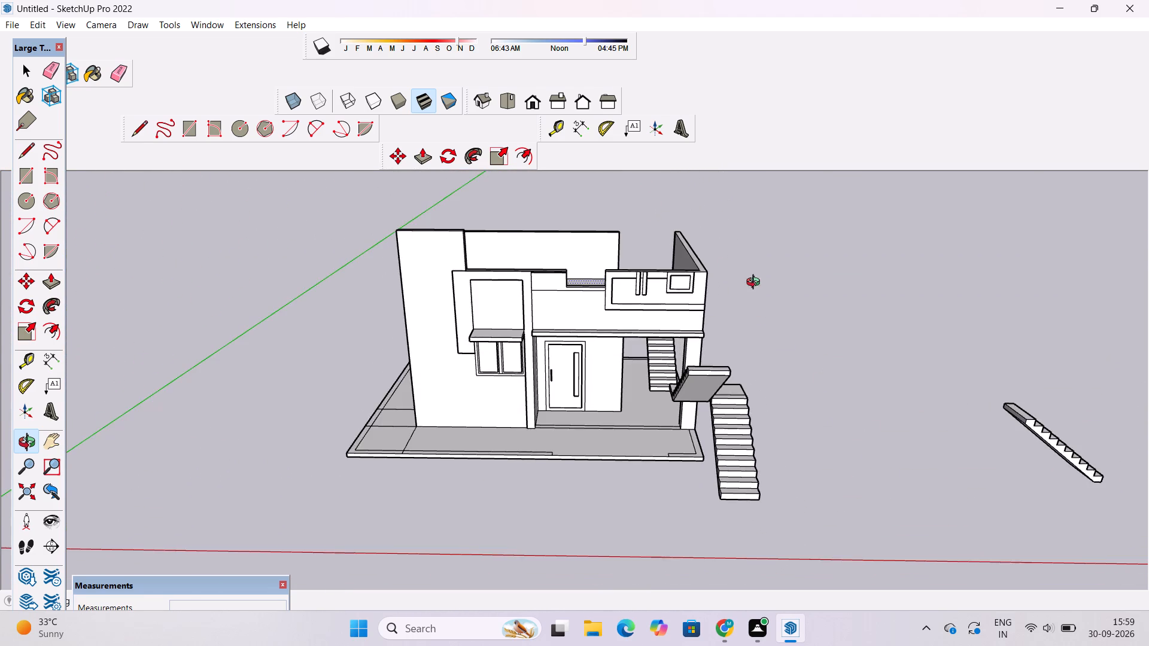
{"action": "left_click_drag", "start_coordinate": [756, 284], "coordinate": [610, 266]}
{"action": "scroll", "coordinate": [707, 318], "scroll_direction": "up", "scroll_amount": 5}
{"action": "left_click_drag", "start_coordinate": [770, 358], "coordinate": [532, 255]}
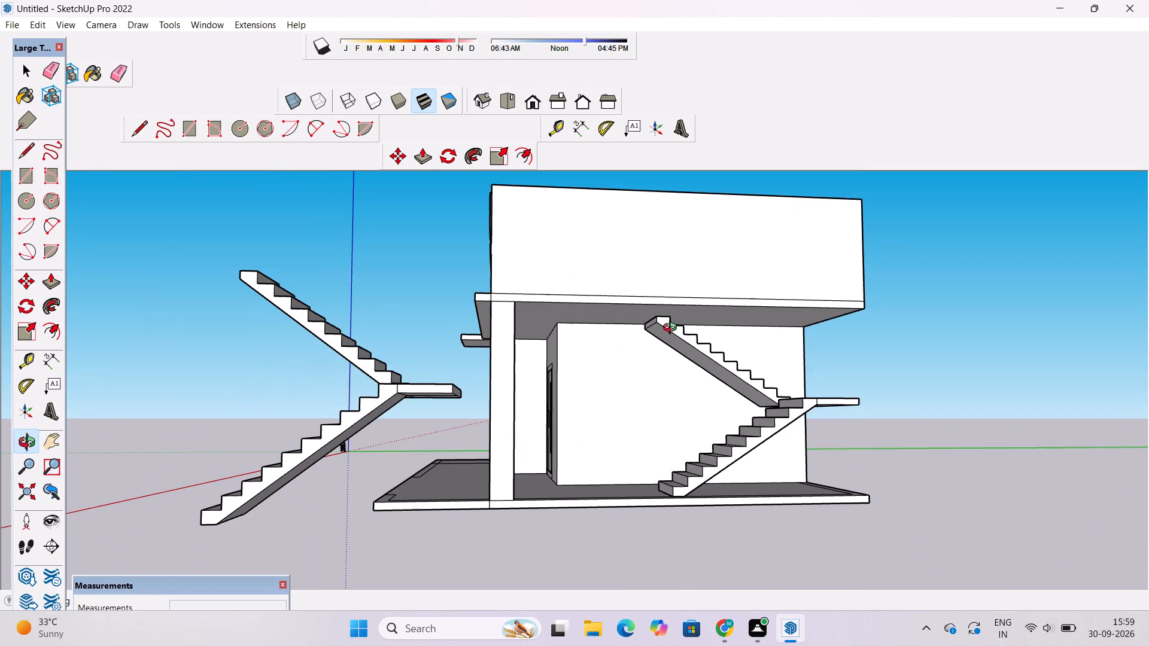
Draw a line across the upper slab's underside from the porch staircase's top outer corner to the slab's outer edge.
{"action": "left_click_drag", "start_coordinate": [682, 351], "coordinate": [680, 266], "text": "shift"}
{"action": "scroll", "coordinate": [678, 242], "scroll_direction": "down", "scroll_amount": 3}
{"action": "left_click_drag", "start_coordinate": [690, 267], "coordinate": [685, 309]}
{"action": "scroll", "coordinate": [685, 309], "scroll_direction": "up", "scroll_amount": 2}
{"action": "left_click_drag", "start_coordinate": [686, 307], "coordinate": [670, 392], "text": "shift"}
{"action": "left_click_drag", "start_coordinate": [670, 393], "coordinate": [646, 287]}
{"action": "scroll", "coordinate": [645, 275], "scroll_direction": "up", "scroll_amount": 9}
{"action": "left_click_drag", "start_coordinate": [621, 290], "coordinate": [610, 316], "text": "shift"}
{"action": "key", "text": "l"}
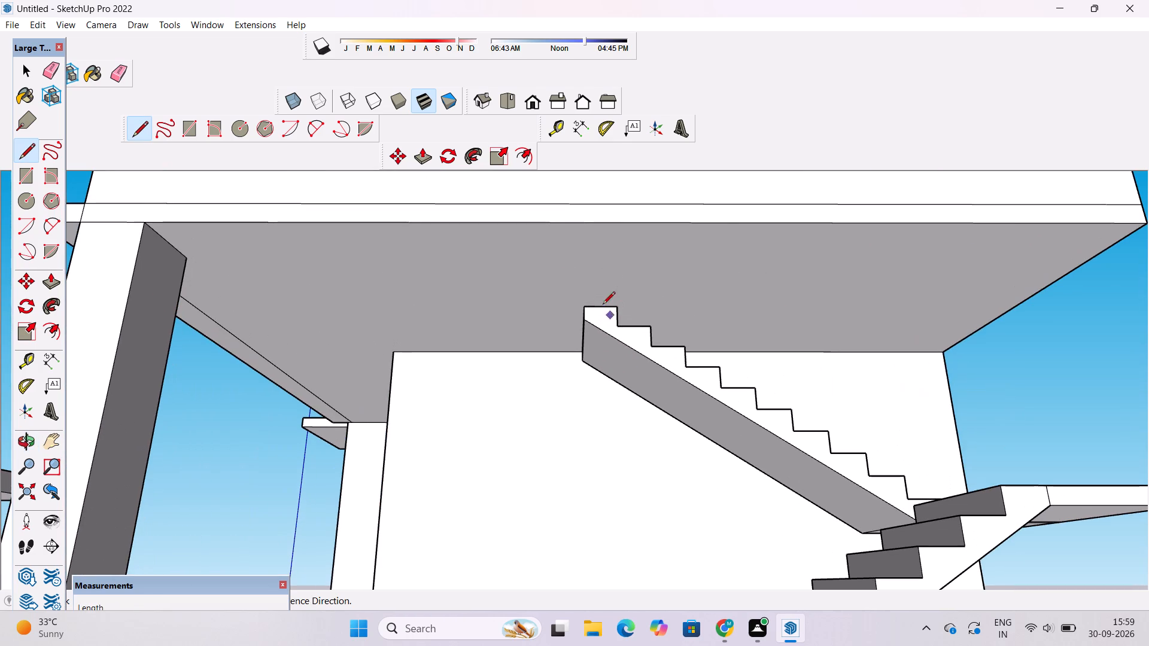
{"action": "left_click", "coordinate": [585, 305]}
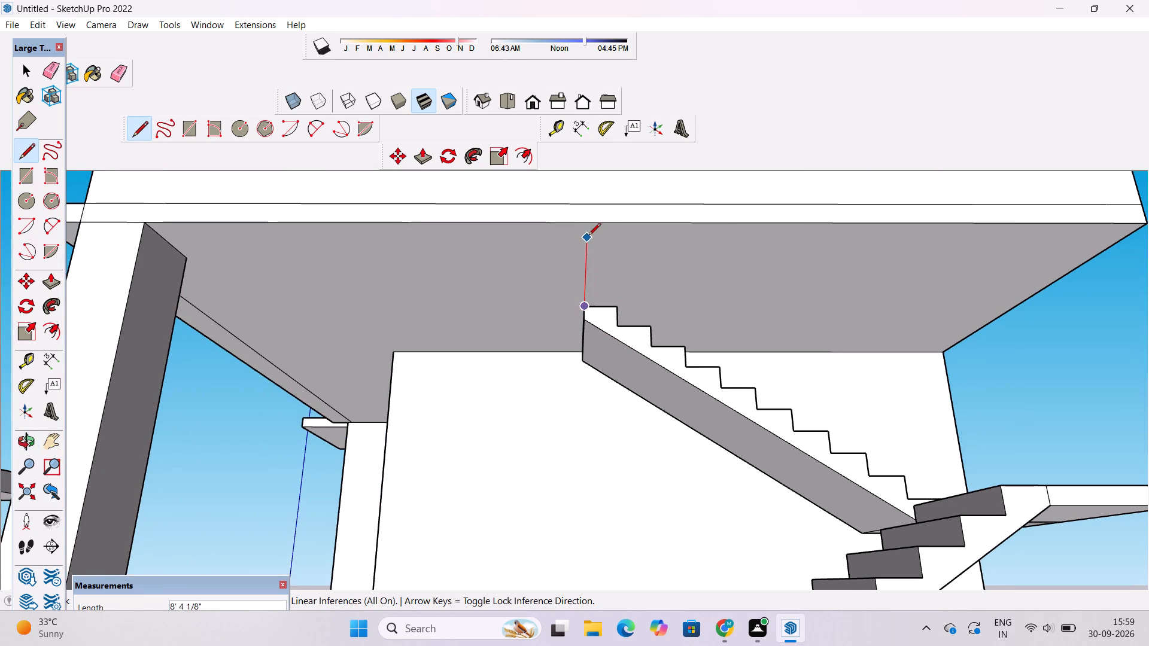
{"action": "left_click", "coordinate": [588, 226]}
{"action": "scroll", "coordinate": [588, 226], "scroll_direction": "down", "scroll_amount": 6}
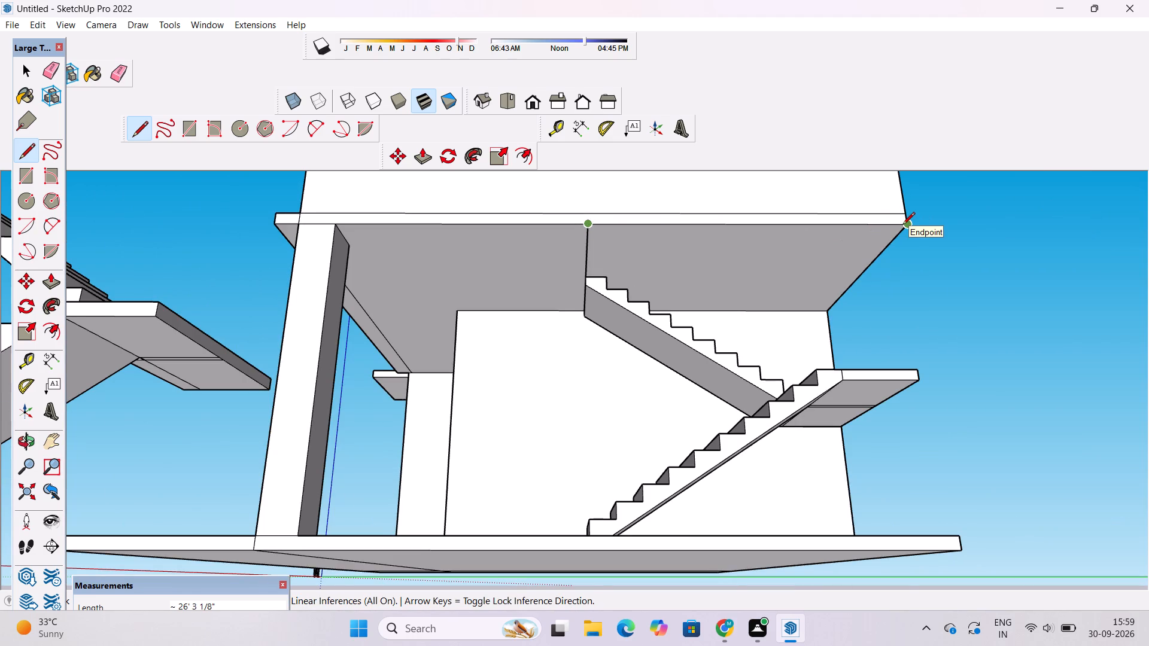
{"action": "key", "text": "space"}
Examine from several angles how the upper flight's top and the new line meet the slab's underside.
{"action": "key", "text": "o"}
{"action": "left_click_drag", "start_coordinate": [534, 305], "coordinate": [695, 334]}
{"action": "left_click_drag", "start_coordinate": [807, 306], "coordinate": [769, 291]}
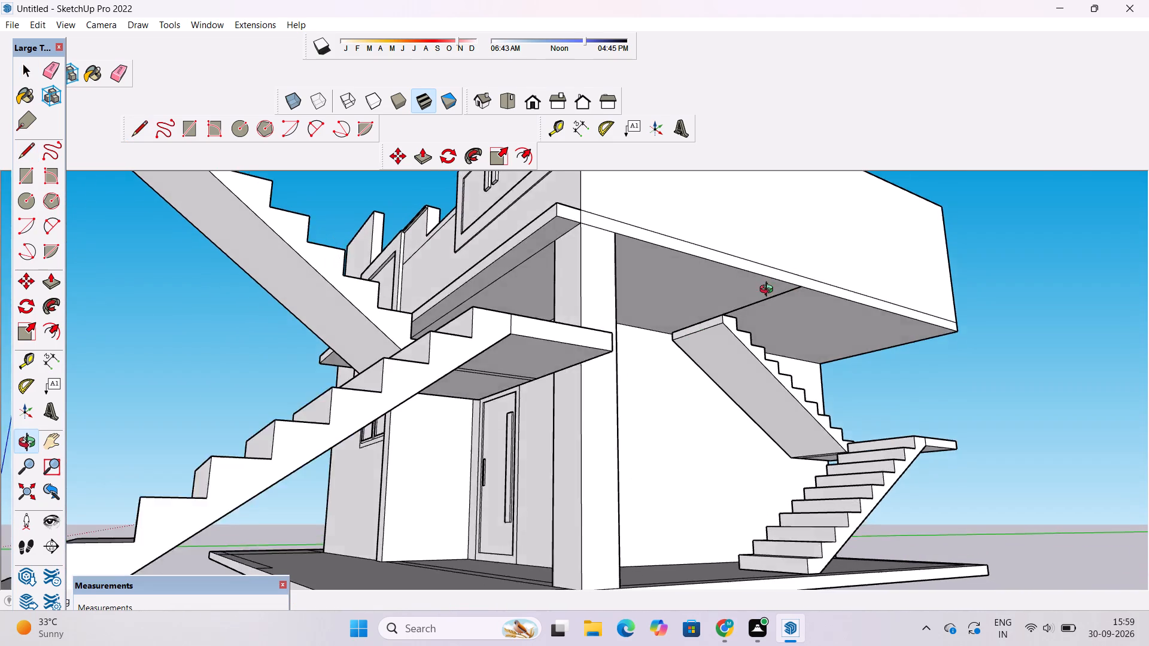
{"action": "left_click_drag", "start_coordinate": [769, 291], "coordinate": [633, 283]}
{"action": "scroll", "coordinate": [606, 295], "scroll_direction": "down", "scroll_amount": 3}
{"action": "scroll", "coordinate": [631, 286], "scroll_direction": "up", "scroll_amount": 1}
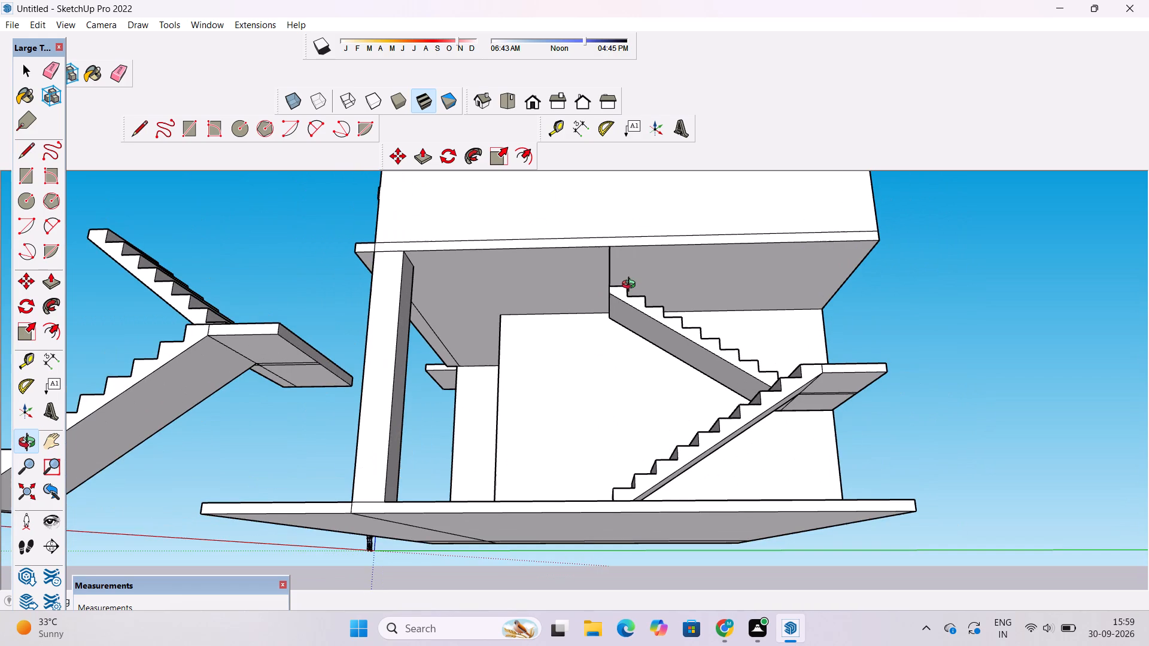
{"action": "left_click_drag", "start_coordinate": [631, 286], "coordinate": [810, 313]}
{"action": "scroll", "coordinate": [720, 328], "scroll_direction": "up", "scroll_amount": 9}
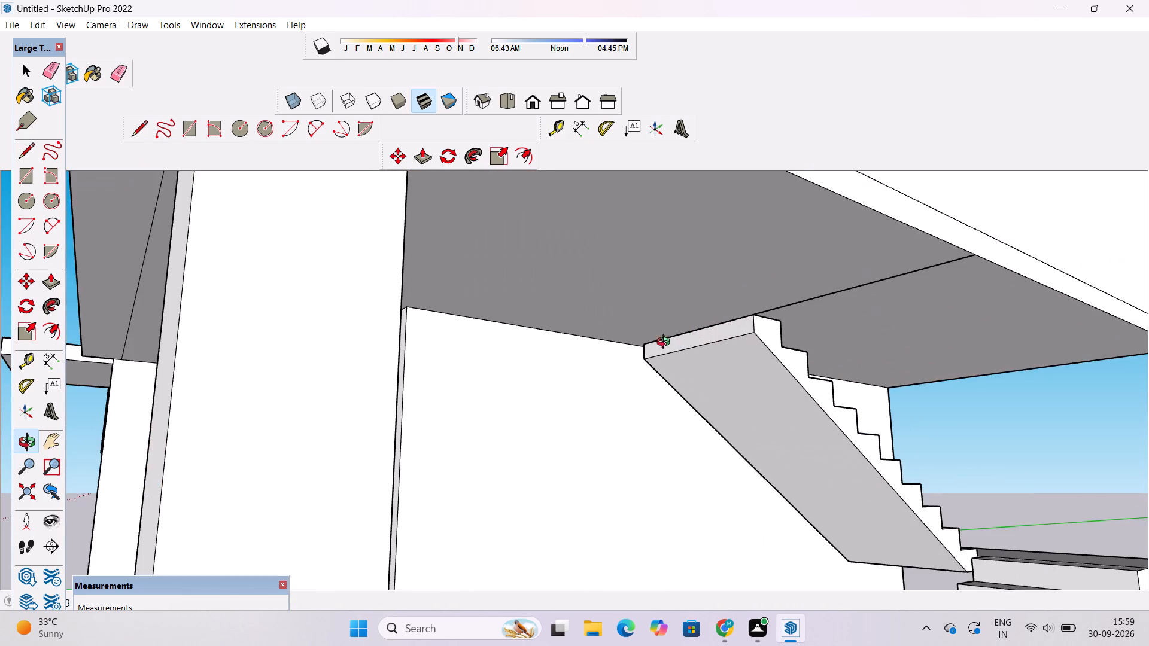
{"action": "scroll", "coordinate": [627, 352], "scroll_direction": "up", "scroll_amount": 5}
{"action": "scroll", "coordinate": [588, 345], "scroll_direction": "down", "scroll_amount": 11}
{"action": "left_click_drag", "start_coordinate": [857, 319], "coordinate": [828, 300]}
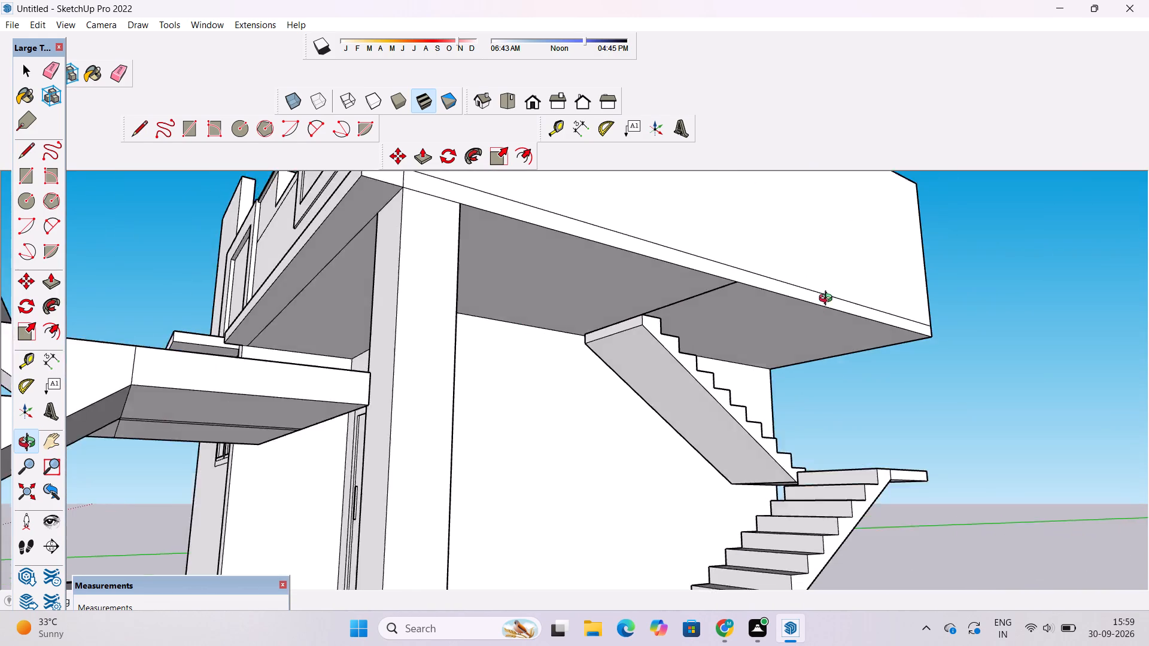
{"action": "left_click_drag", "start_coordinate": [828, 300], "coordinate": [654, 301]}
{"action": "left_click_drag", "start_coordinate": [649, 303], "coordinate": [601, 330]}
{"action": "double_click", "coordinate": [601, 330]}
Draw a line about 26' 3" long on the slab's underside from the flight's top corner to the slab's end edge, parallel to the side edge.
{"action": "left_click_drag", "start_coordinate": [440, 394], "coordinate": [537, 354]}
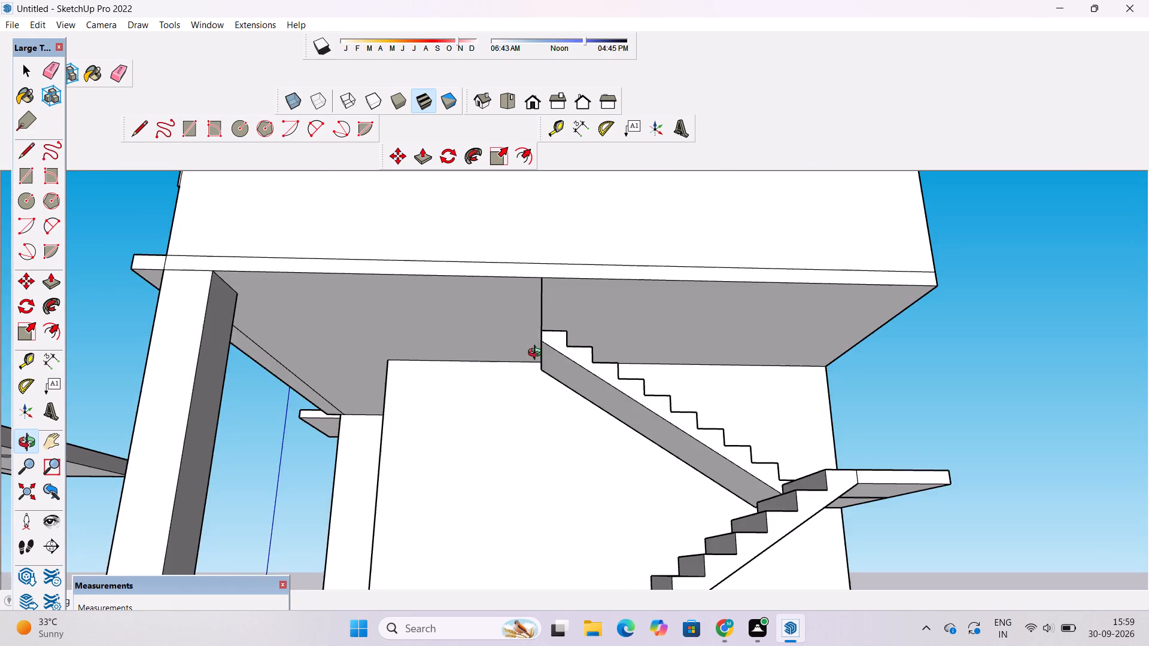
{"action": "left_click_drag", "start_coordinate": [537, 354], "coordinate": [548, 345]}
{"action": "left_click_drag", "start_coordinate": [548, 345], "coordinate": [528, 352]}
{"action": "key", "text": "l"}
{"action": "scroll", "coordinate": [538, 339], "scroll_direction": "up", "scroll_amount": 4}
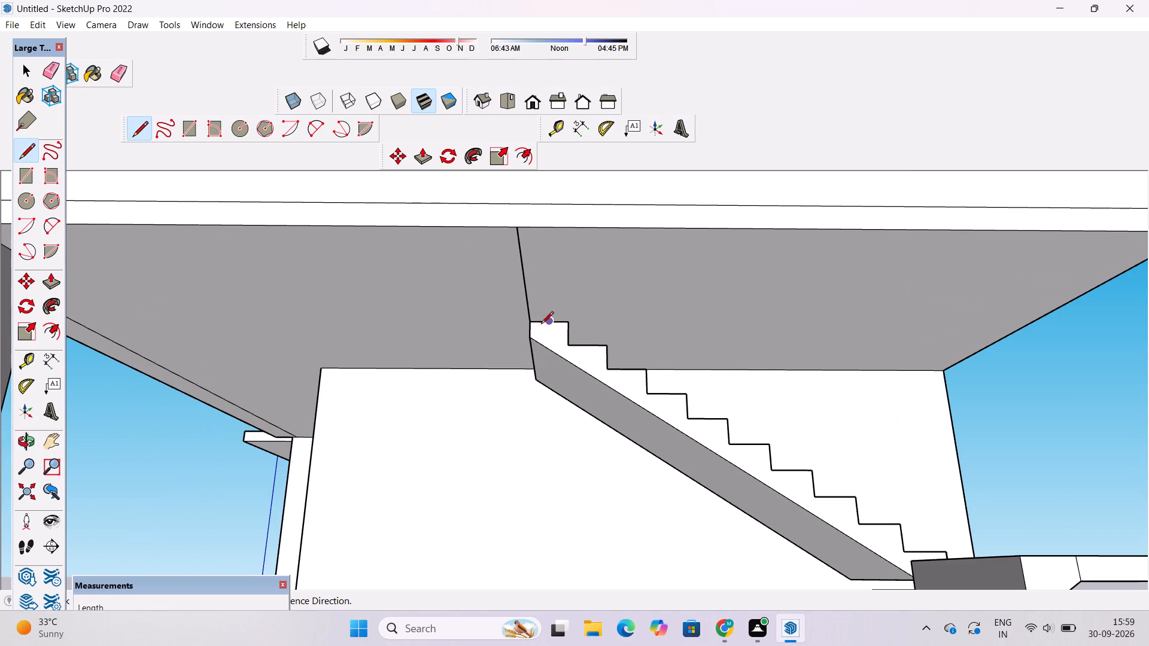
{"action": "left_click", "coordinate": [529, 323]}
{"action": "scroll", "coordinate": [531, 320], "scroll_direction": "down", "scroll_amount": 8}
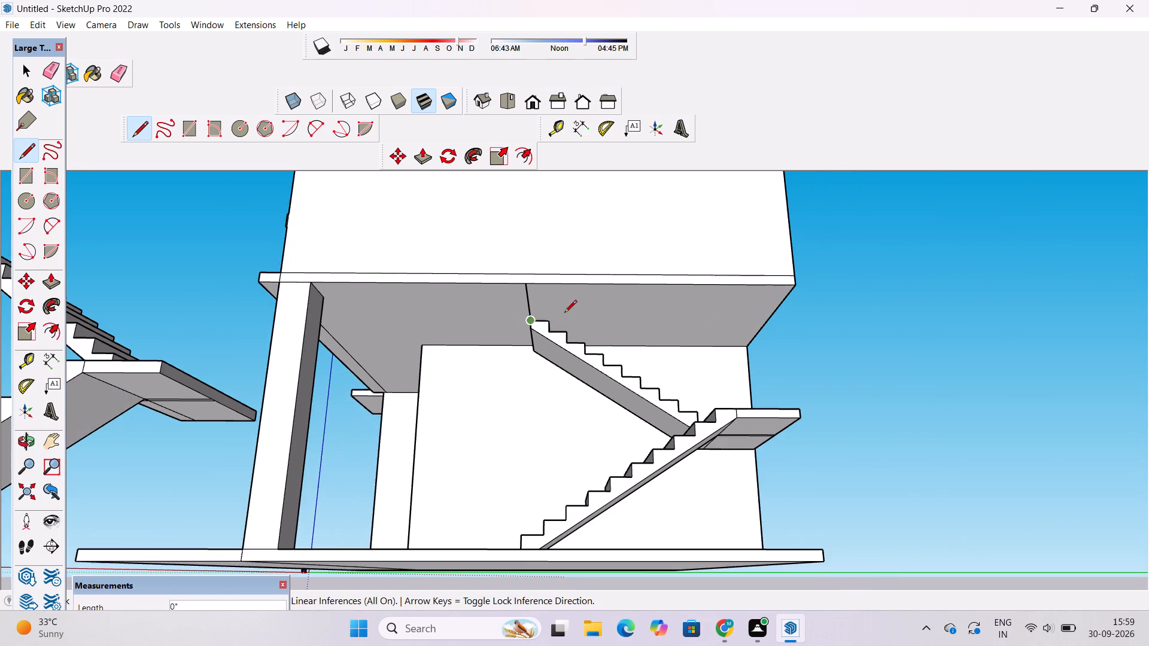
{"action": "scroll", "coordinate": [700, 314], "scroll_direction": "up", "scroll_amount": 3}
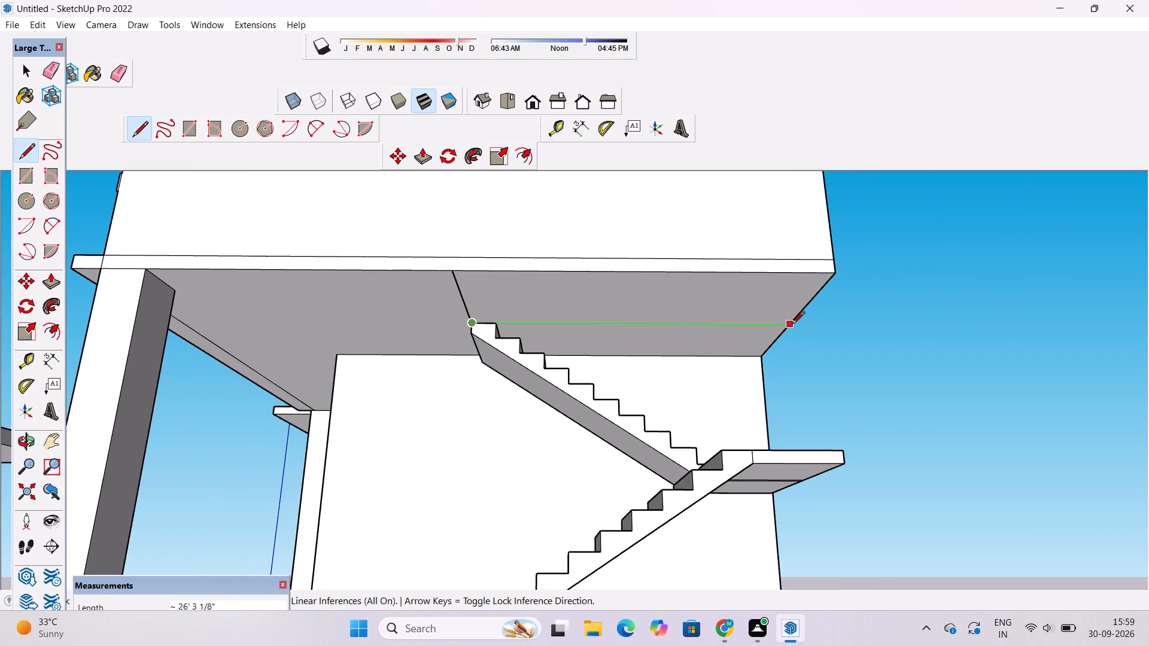
{"action": "left_click", "coordinate": [792, 325]}
Push the outlined slab area beside the upper flight up 1', through the slab's thickness.
{"action": "key", "text": "space"}
{"action": "left_click", "coordinate": [698, 304]}
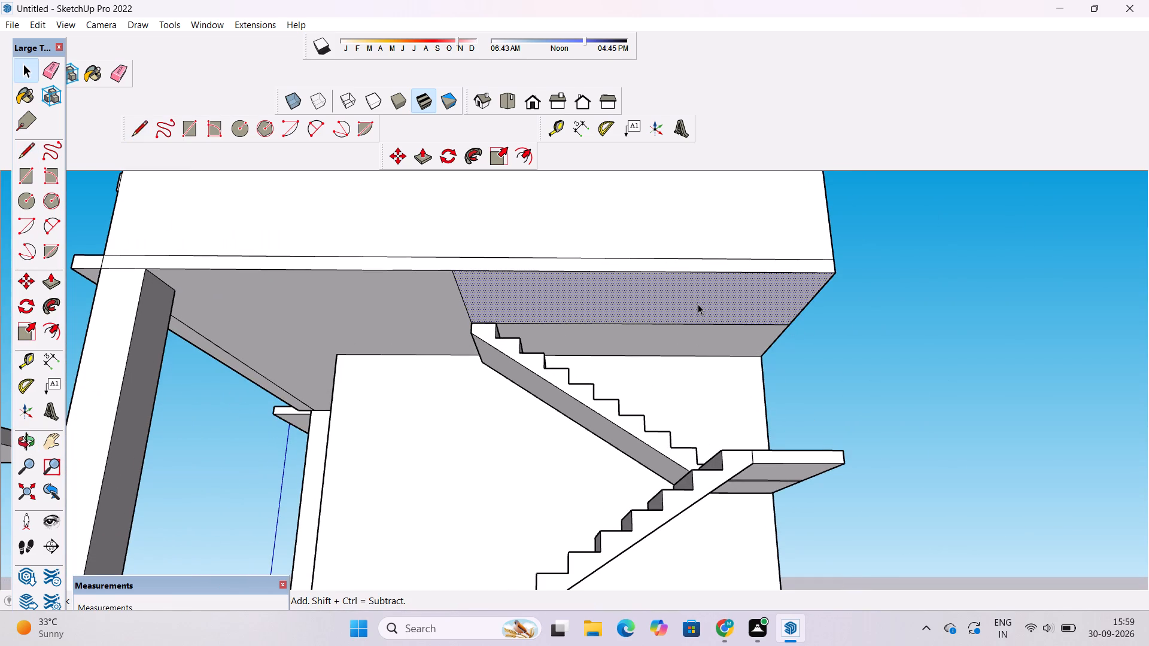
{"action": "key", "text": "p"}
{"action": "left_click", "coordinate": [698, 304]}
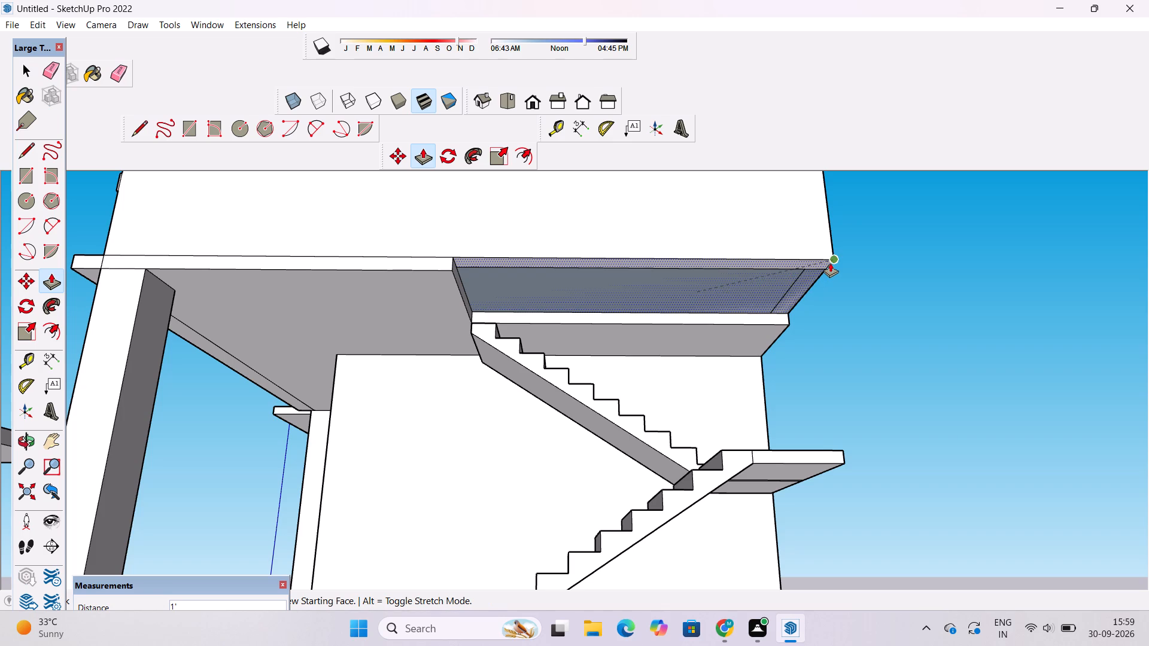
{"action": "left_click", "coordinate": [830, 263]}
Delete the rectangular face left on the upper floor over the stairs to open the stairwell.
{"action": "key", "text": "o"}
{"action": "scroll", "coordinate": [588, 368], "scroll_direction": "down", "scroll_amount": 6}
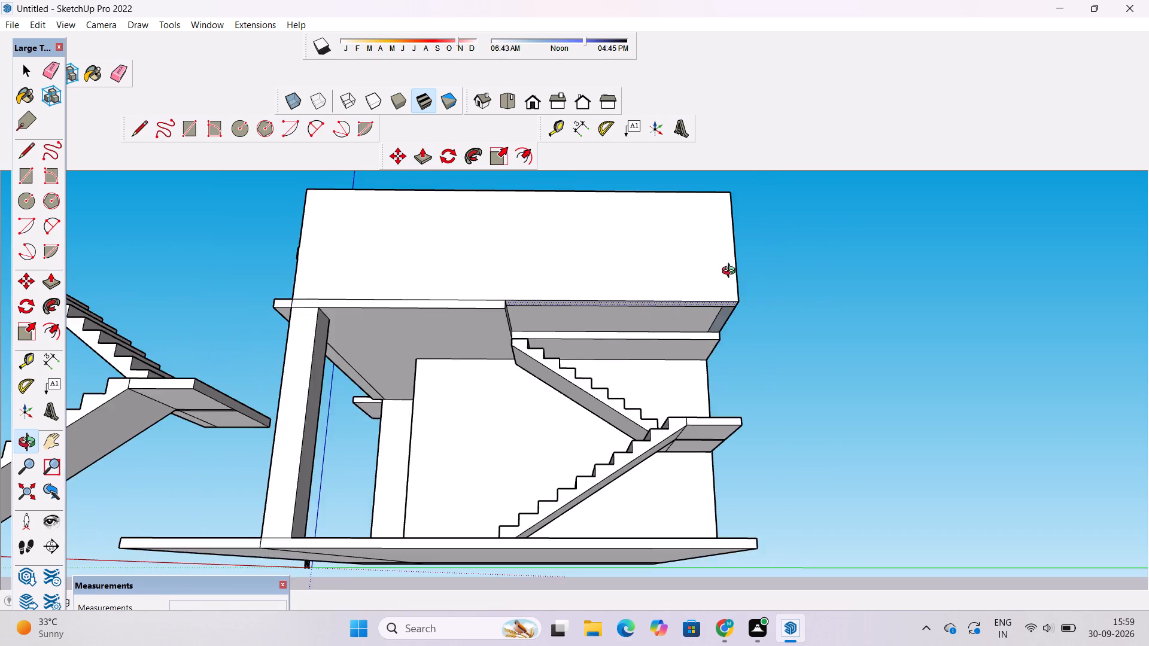
{"action": "left_click_drag", "start_coordinate": [731, 272], "coordinate": [631, 626]}
{"action": "scroll", "coordinate": [572, 502], "scroll_direction": "up", "scroll_amount": 1}
{"action": "left_click_drag", "start_coordinate": [572, 502], "coordinate": [387, 571]}
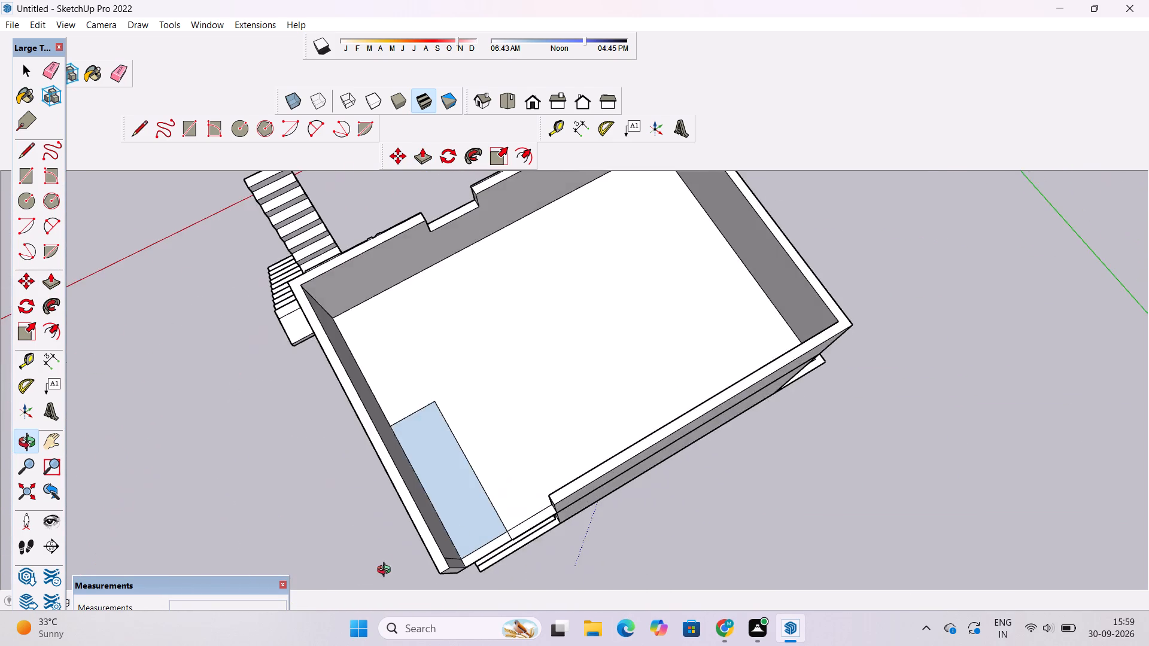
{"action": "left_click_drag", "start_coordinate": [387, 571], "coordinate": [387, 571]}
{"action": "scroll", "coordinate": [466, 476], "scroll_direction": "up", "scroll_amount": 5}
{"action": "left_click_drag", "start_coordinate": [461, 477], "coordinate": [537, 461], "text": "shift"}
{"action": "left_click_drag", "start_coordinate": [537, 461], "coordinate": [501, 465]}
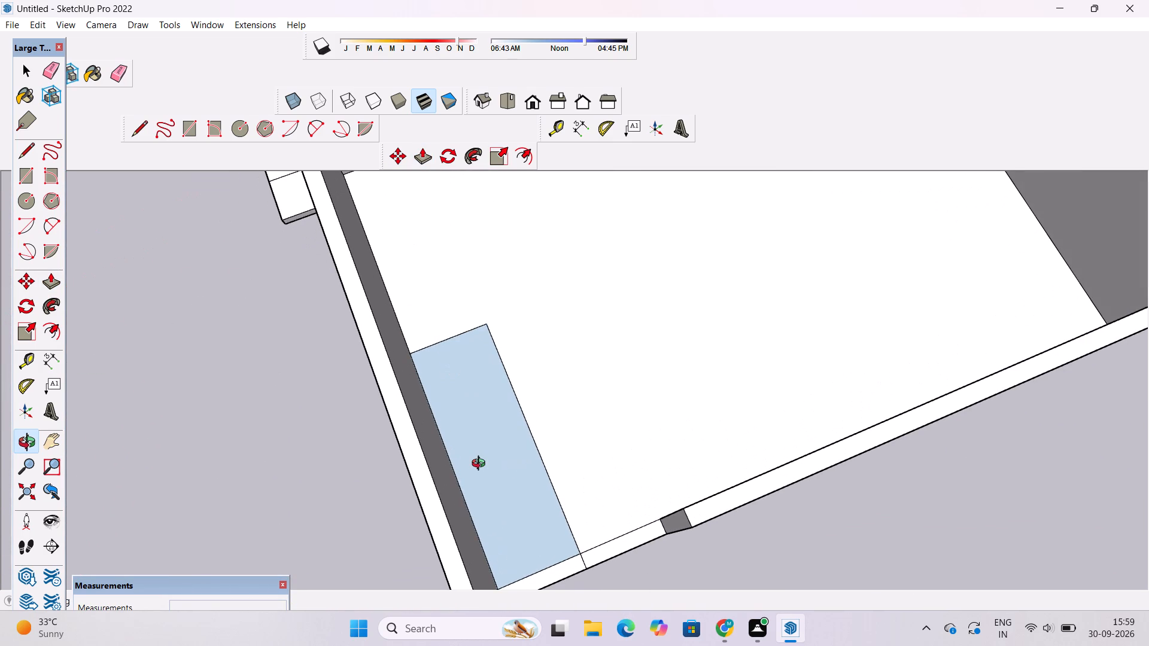
{"action": "key", "text": "space"}
{"action": "left_click", "coordinate": [488, 452]}
{"action": "key", "text": "Delete"}
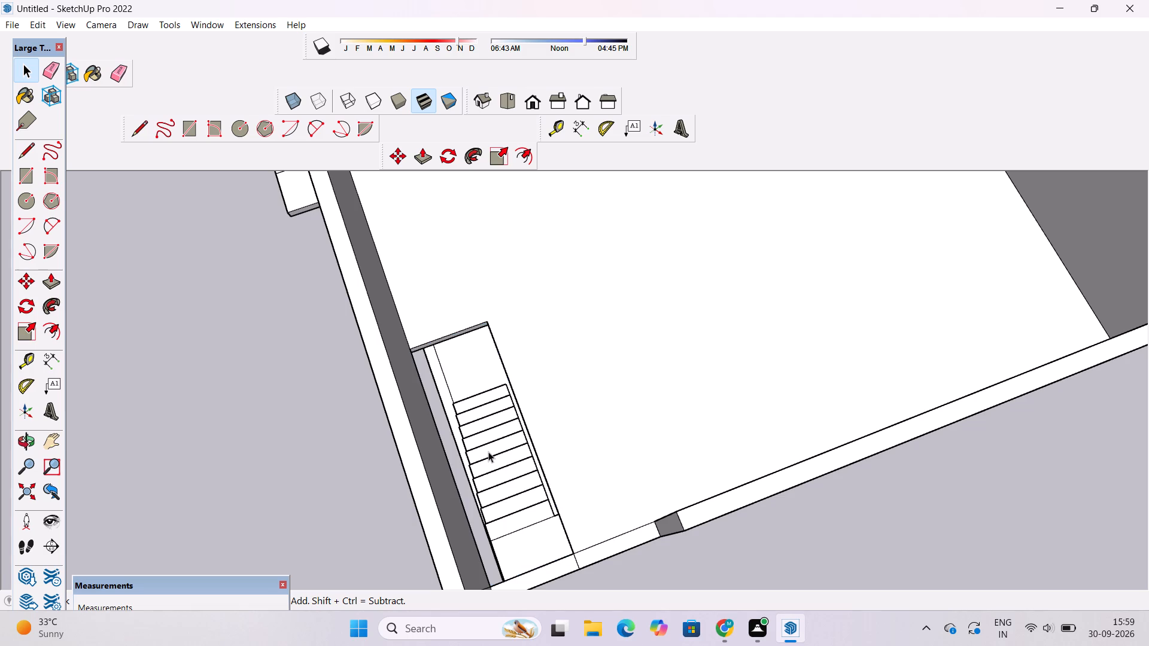
Examine the stairwell opening from above, below and the landing side, checking how the upper flight meets the floor and walls.
{"action": "key", "text": "o"}
{"action": "left_click_drag", "start_coordinate": [502, 461], "coordinate": [703, 211]}
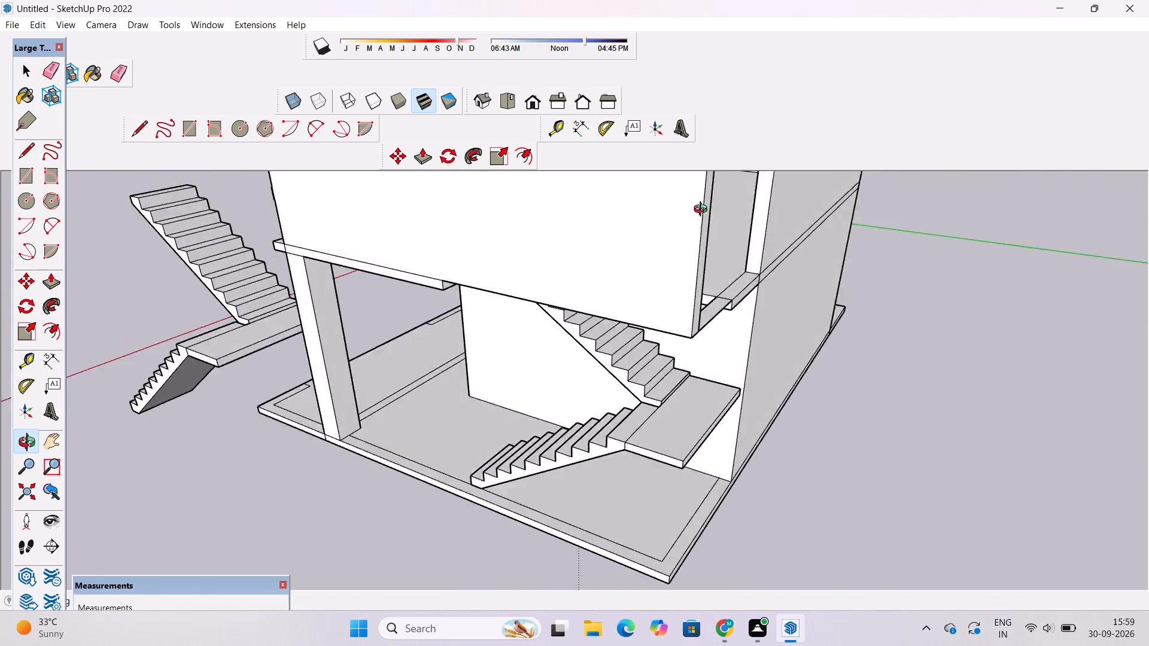
{"action": "left_click_drag", "start_coordinate": [703, 211], "coordinate": [746, 152]}
{"action": "left_click_drag", "start_coordinate": [737, 178], "coordinate": [623, 471]}
{"action": "scroll", "coordinate": [545, 492], "scroll_direction": "up", "scroll_amount": 4}
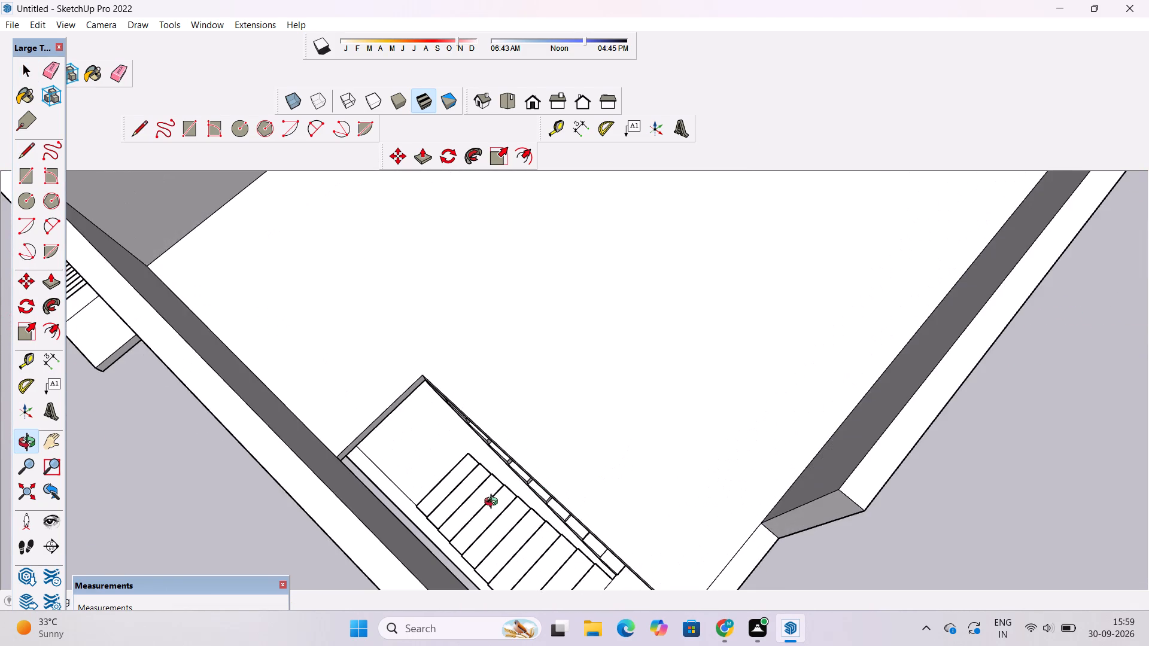
{"action": "left_click_drag", "start_coordinate": [494, 503], "coordinate": [692, 220]}
{"action": "left_click_drag", "start_coordinate": [626, 282], "coordinate": [573, 410], "text": "shift"}
{"action": "scroll", "coordinate": [573, 410], "scroll_direction": "up", "scroll_amount": 7}
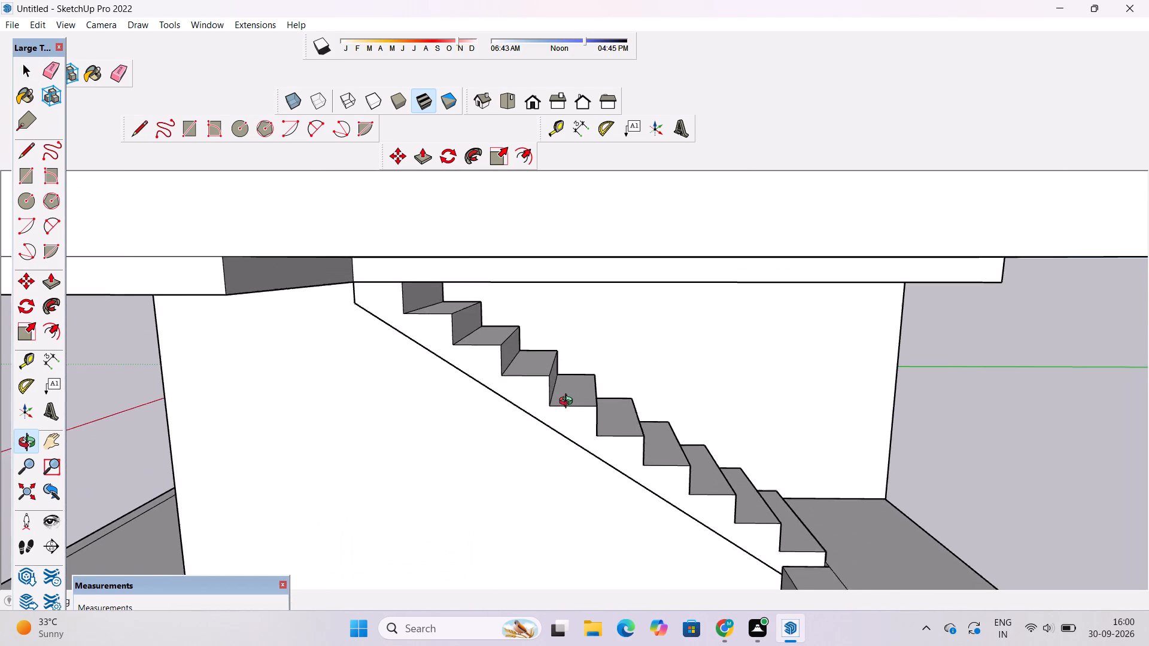
{"action": "left_click_drag", "start_coordinate": [567, 384], "coordinate": [546, 452], "text": "shift"}
{"action": "left_click_drag", "start_coordinate": [544, 452], "coordinate": [529, 446]}
{"action": "left_click_drag", "start_coordinate": [552, 315], "coordinate": [561, 342]}
{"action": "left_click_drag", "start_coordinate": [566, 358], "coordinate": [381, 460]}
{"action": "scroll", "coordinate": [400, 434], "scroll_direction": "down", "scroll_amount": 4}
{"action": "left_click_drag", "start_coordinate": [394, 453], "coordinate": [506, 413], "text": "shift"}
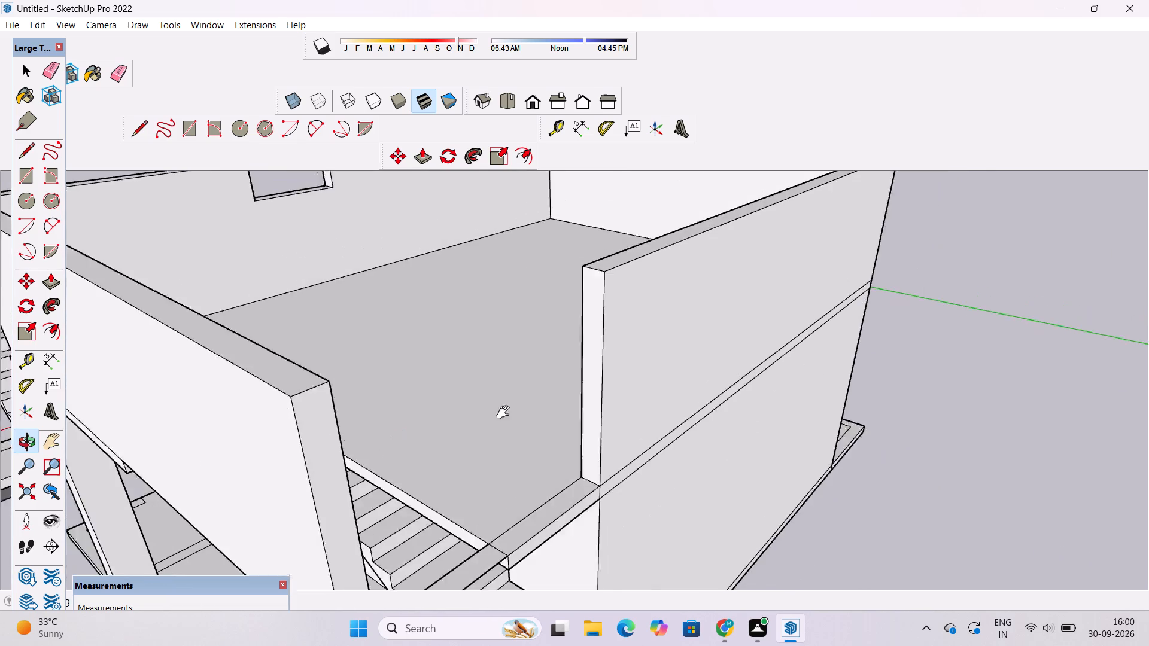
{"action": "left_click_drag", "start_coordinate": [506, 413], "coordinate": [618, 374], "text": "shift"}
{"action": "left_click_drag", "start_coordinate": [616, 382], "coordinate": [555, 459]}
{"action": "scroll", "coordinate": [588, 436], "scroll_direction": "up", "scroll_amount": 2}
{"action": "left_click_drag", "start_coordinate": [613, 427], "coordinate": [536, 291]}
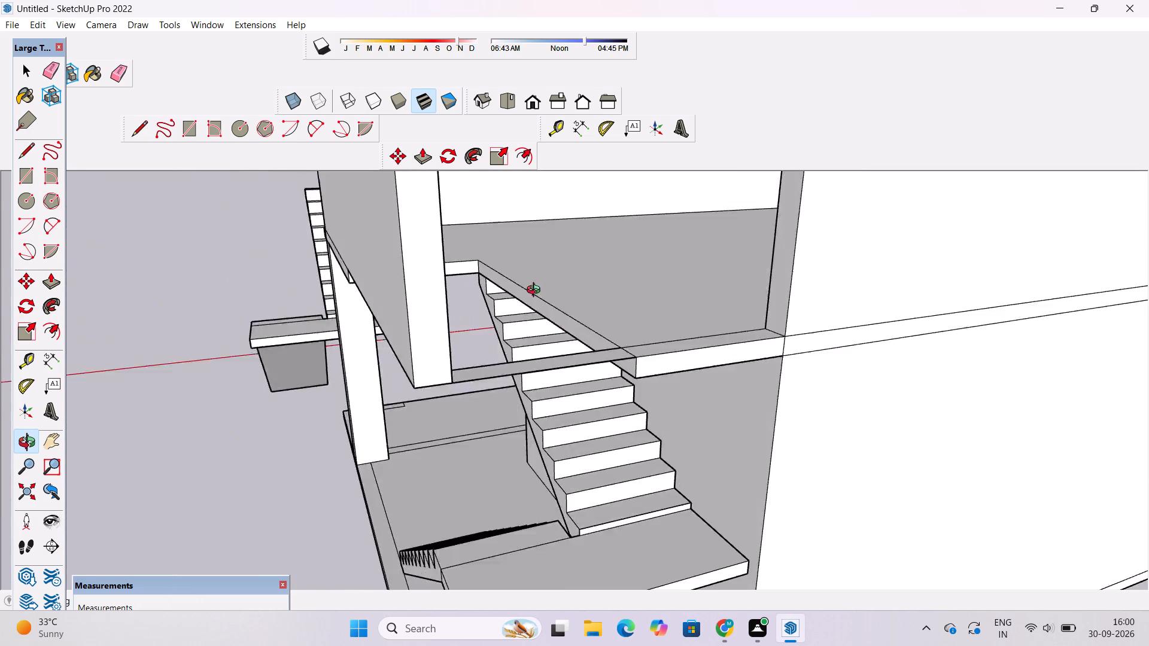
{"action": "left_click_drag", "start_coordinate": [536, 291], "coordinate": [533, 281]}
{"action": "left_click_drag", "start_coordinate": [530, 281], "coordinate": [574, 423], "text": "shift"}
{"action": "left_click_drag", "start_coordinate": [586, 449], "coordinate": [554, 354]}
{"action": "left_click_drag", "start_coordinate": [554, 352], "coordinate": [567, 366]}
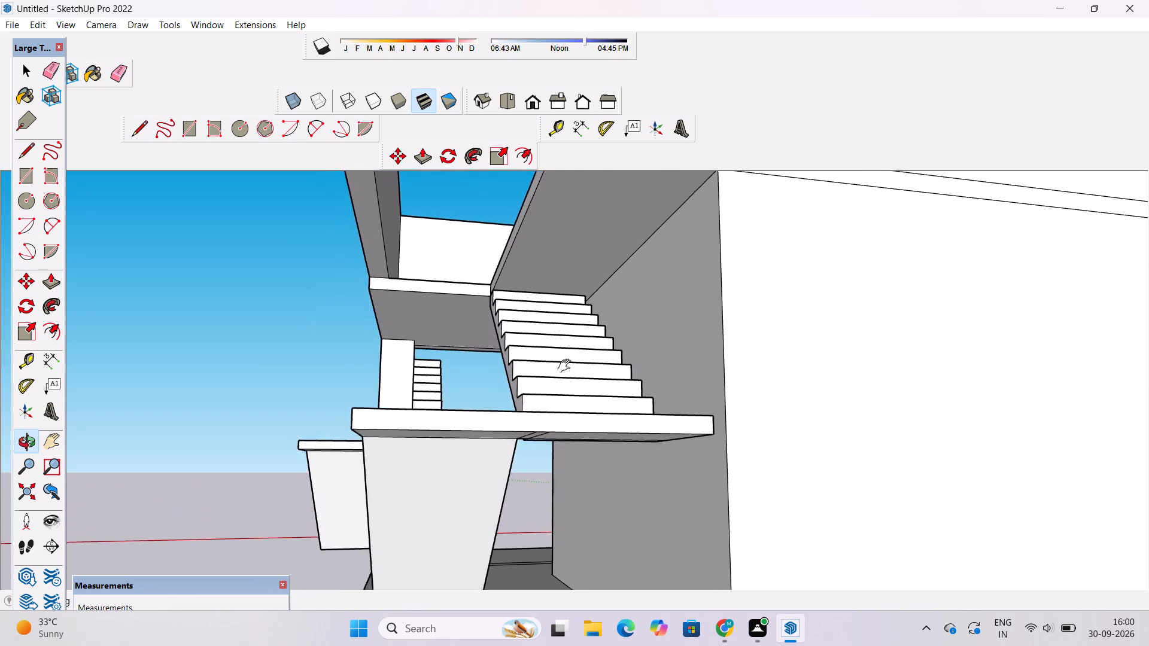
Push the slab's edge face beside the upper flight back about 7' 8 5/8" toward the house wall to widen the stairwell.
{"action": "left_click_drag", "start_coordinate": [567, 366], "coordinate": [612, 443]}
{"action": "scroll", "coordinate": [468, 362], "scroll_direction": "up", "scroll_amount": 1}
{"action": "left_click_drag", "start_coordinate": [523, 343], "coordinate": [533, 351]}
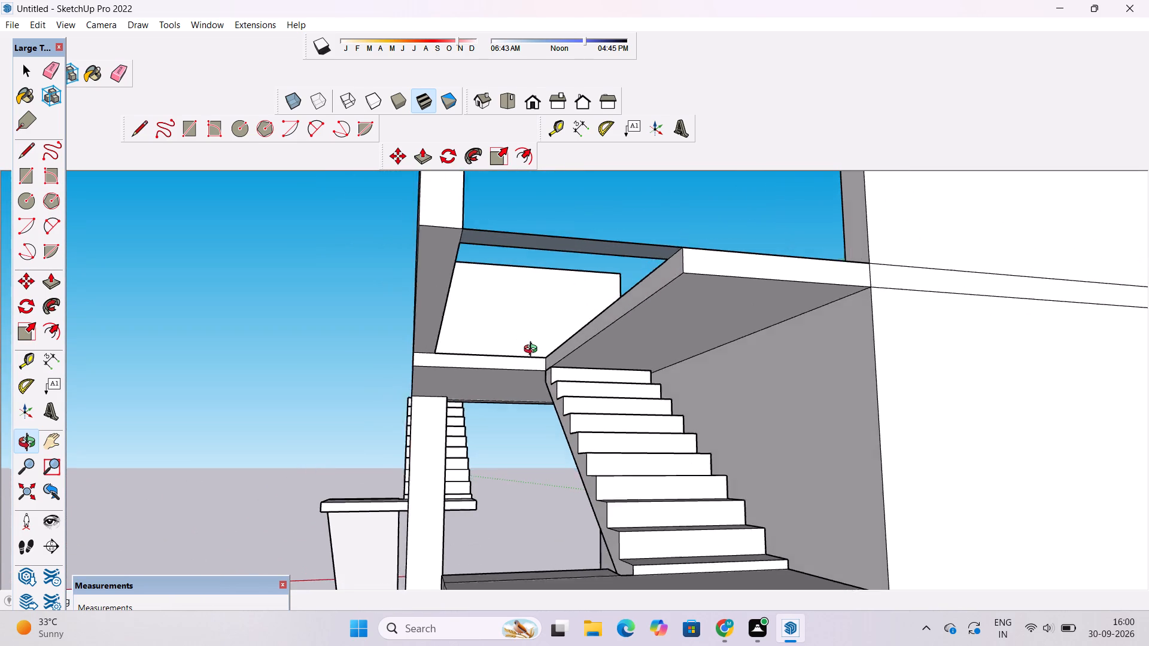
{"action": "left_click_drag", "start_coordinate": [533, 351], "coordinate": [555, 359]}
{"action": "key", "text": "p"}
{"action": "left_click", "coordinate": [682, 358]}
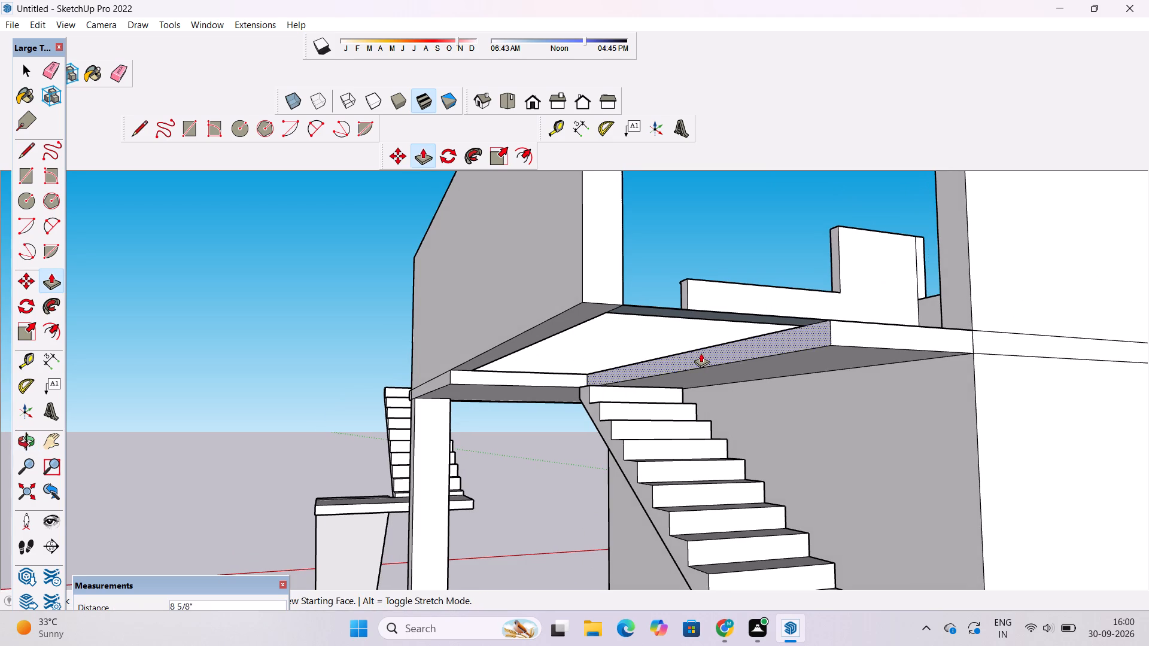
{"action": "left_click", "coordinate": [685, 392]}
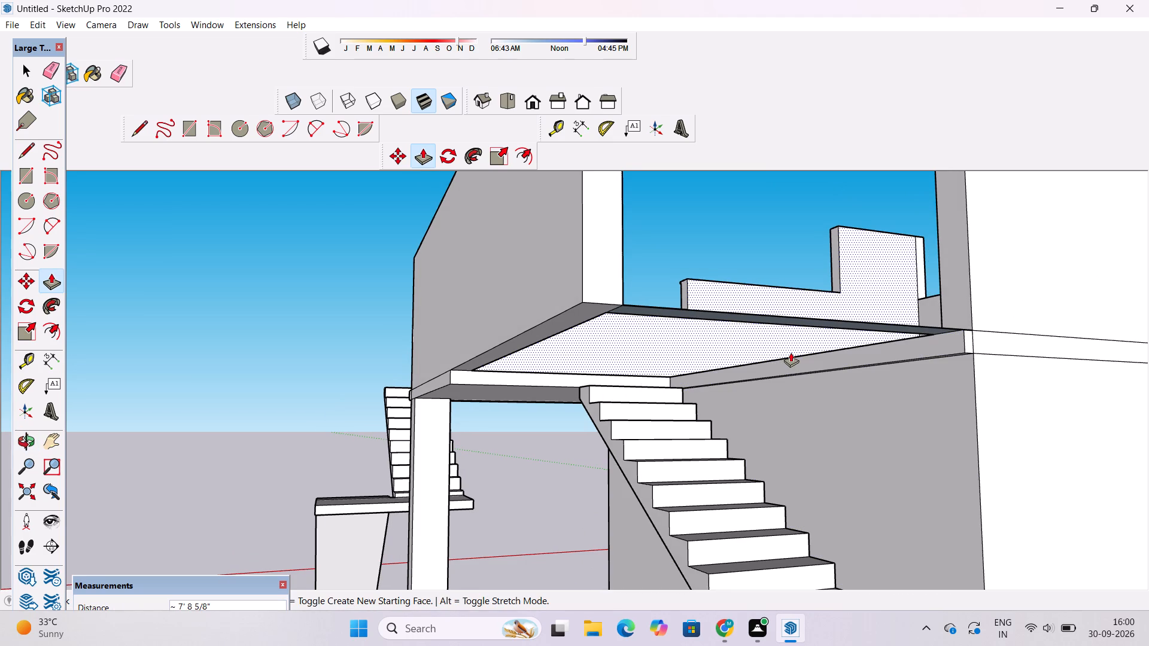
Pull the narrow strip at the stairwell's outer end down about 13' 13/16" to the landing to form an outer wall.
{"action": "key", "text": "o"}
{"action": "scroll", "coordinate": [800, 343], "scroll_direction": "down", "scroll_amount": 4}
{"action": "left_click_drag", "start_coordinate": [829, 319], "coordinate": [806, 369]}
{"action": "scroll", "coordinate": [806, 369], "scroll_direction": "down", "scroll_amount": 6}
{"action": "left_click_drag", "start_coordinate": [804, 419], "coordinate": [799, 452]}
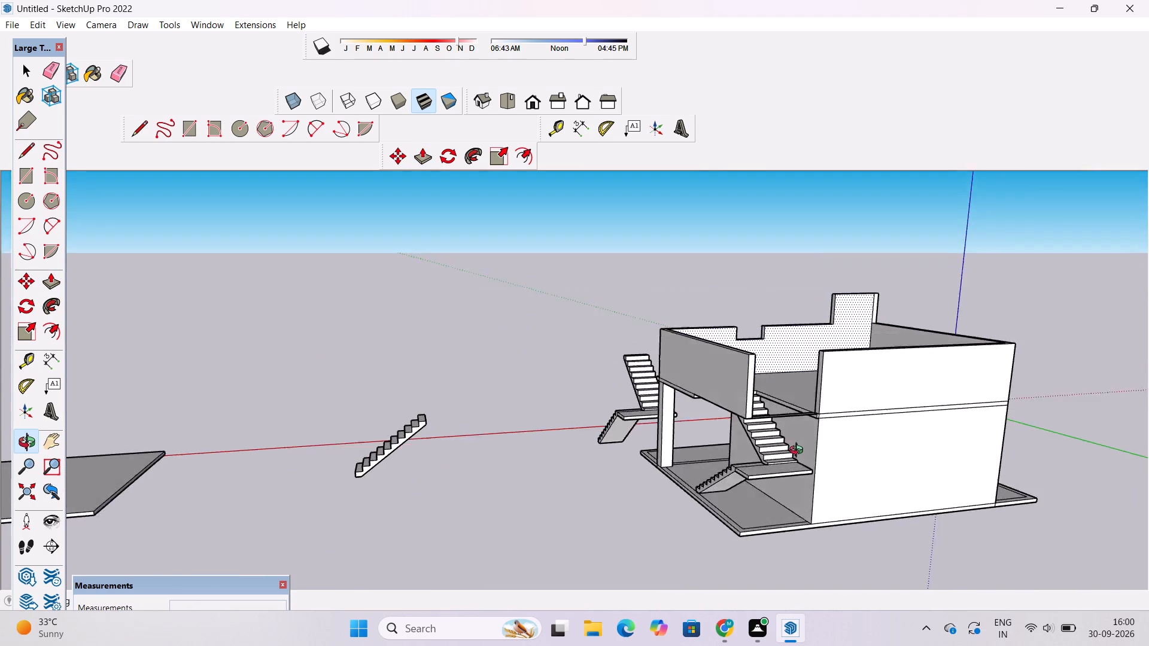
{"action": "left_click_drag", "start_coordinate": [799, 452], "coordinate": [791, 479]}
{"action": "left_click_drag", "start_coordinate": [762, 496], "coordinate": [737, 397]}
{"action": "scroll", "coordinate": [744, 376], "scroll_direction": "up", "scroll_amount": 8}
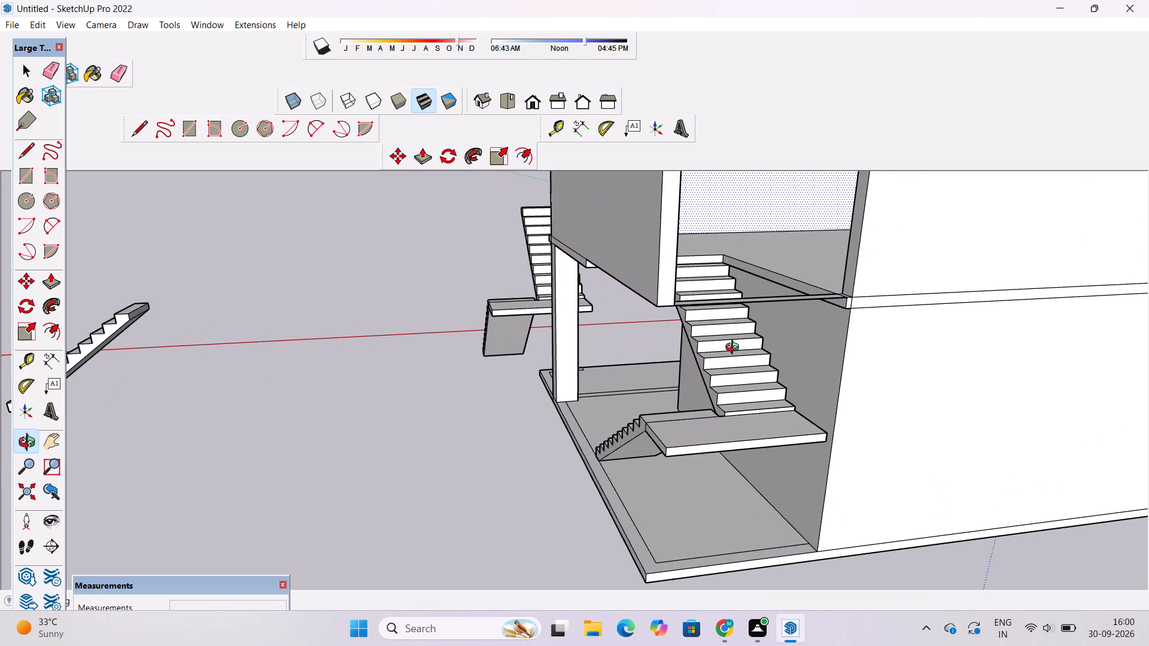
{"action": "left_click_drag", "start_coordinate": [735, 349], "coordinate": [728, 370]}
{"action": "left_click_drag", "start_coordinate": [739, 370], "coordinate": [762, 395]}
{"action": "key", "text": "p"}
{"action": "scroll", "coordinate": [789, 371], "scroll_direction": "up", "scroll_amount": 2}
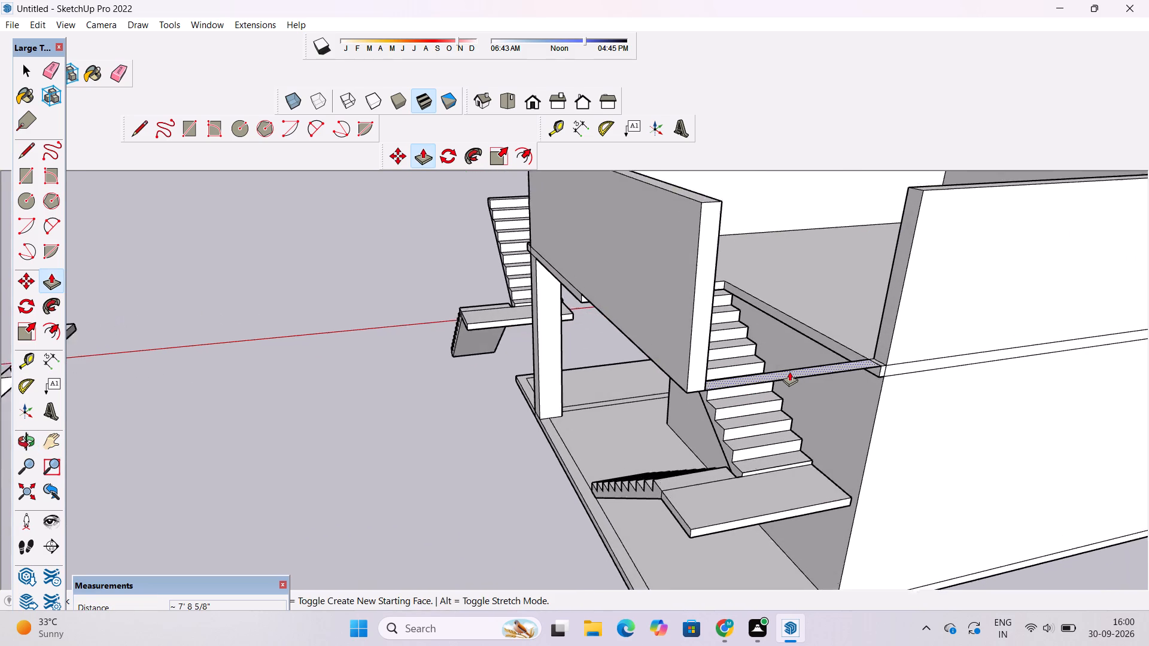
{"action": "scroll", "coordinate": [789, 371], "scroll_direction": "up", "scroll_amount": 1}
{"action": "left_click", "coordinate": [790, 371]}
{"action": "scroll", "coordinate": [788, 400], "scroll_direction": "down", "scroll_amount": 4}
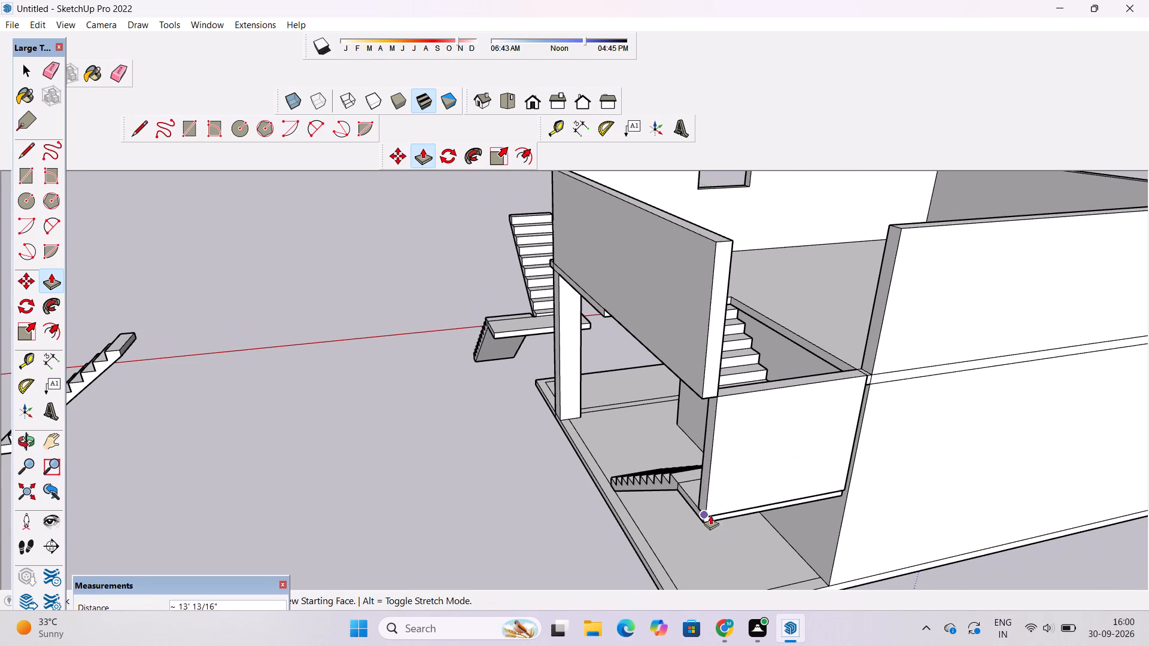
{"action": "left_click", "coordinate": [705, 517]}
Extend the new outer wall's end face to the adjoining house wall to close the narrow vertical gap.
{"action": "key", "text": "o"}
{"action": "scroll", "coordinate": [701, 517], "scroll_direction": "down", "scroll_amount": 5}
{"action": "left_click_drag", "start_coordinate": [637, 485], "coordinate": [661, 478]}
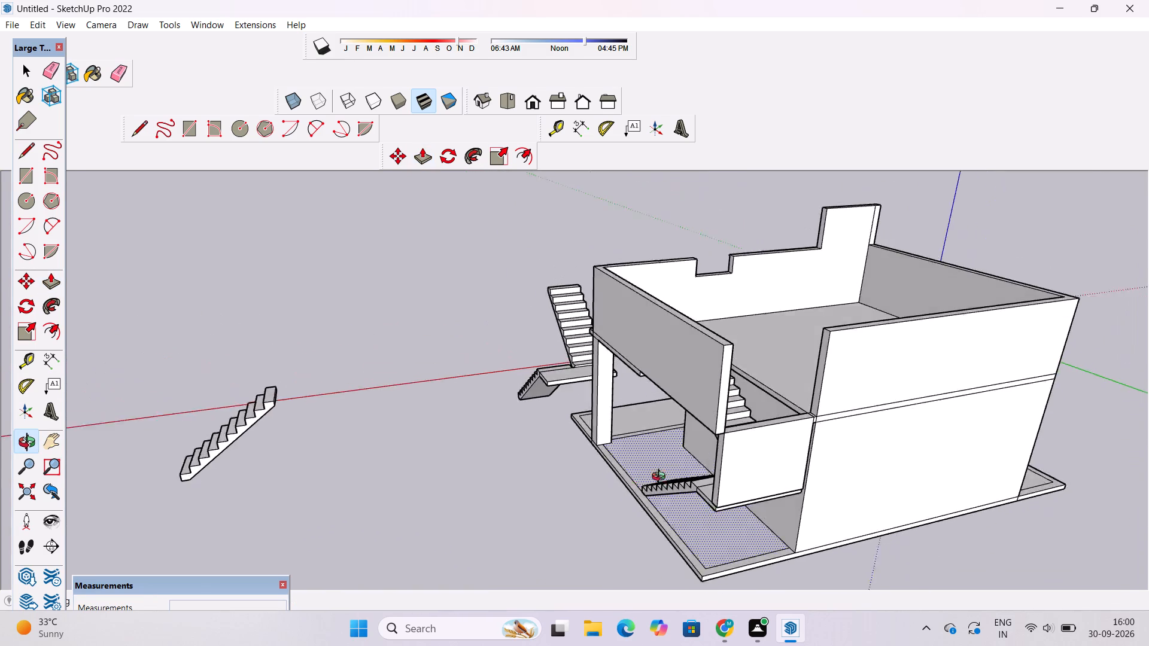
{"action": "left_click_drag", "start_coordinate": [661, 478], "coordinate": [1003, 482]}
{"action": "scroll", "coordinate": [754, 358], "scroll_direction": "up", "scroll_amount": 5}
{"action": "left_click_drag", "start_coordinate": [738, 388], "coordinate": [802, 408]}
{"action": "scroll", "coordinate": [864, 357], "scroll_direction": "up", "scroll_amount": 4}
{"action": "left_click_drag", "start_coordinate": [850, 359], "coordinate": [662, 370]}
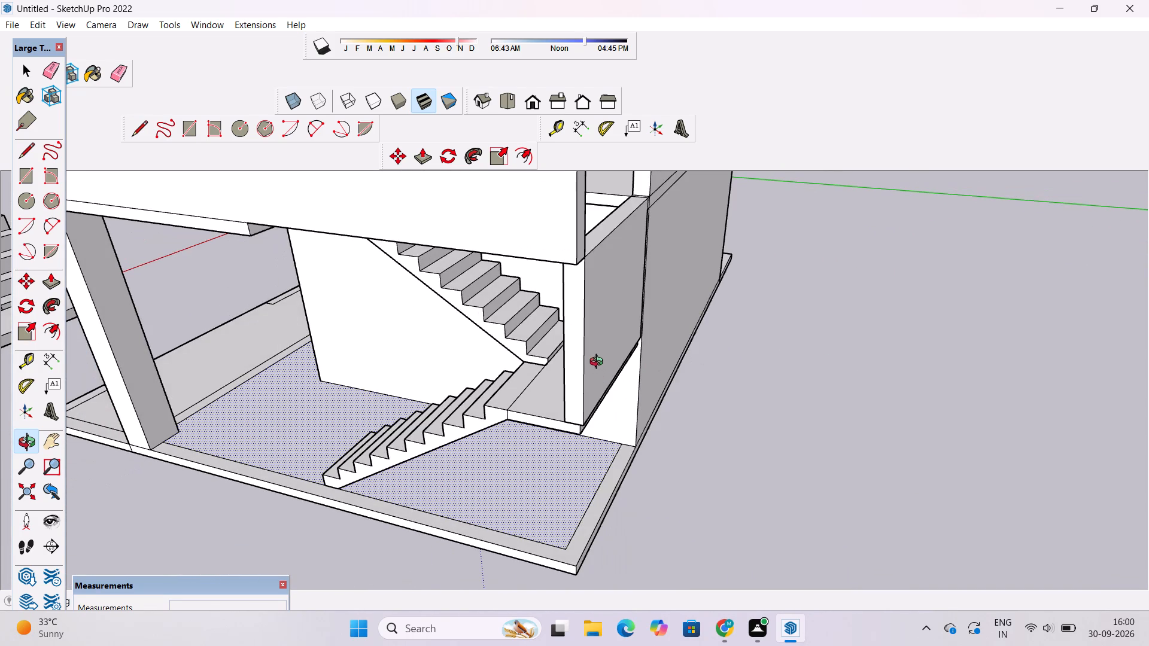
{"action": "left_click_drag", "start_coordinate": [599, 363], "coordinate": [603, 403], "text": "shift"}
{"action": "scroll", "coordinate": [591, 461], "scroll_direction": "up", "scroll_amount": 8}
{"action": "left_click_drag", "start_coordinate": [586, 446], "coordinate": [636, 471], "text": "shift"}
{"action": "left_click_drag", "start_coordinate": [636, 471], "coordinate": [633, 477]}
{"action": "scroll", "coordinate": [631, 477], "scroll_direction": "down", "scroll_amount": 3}
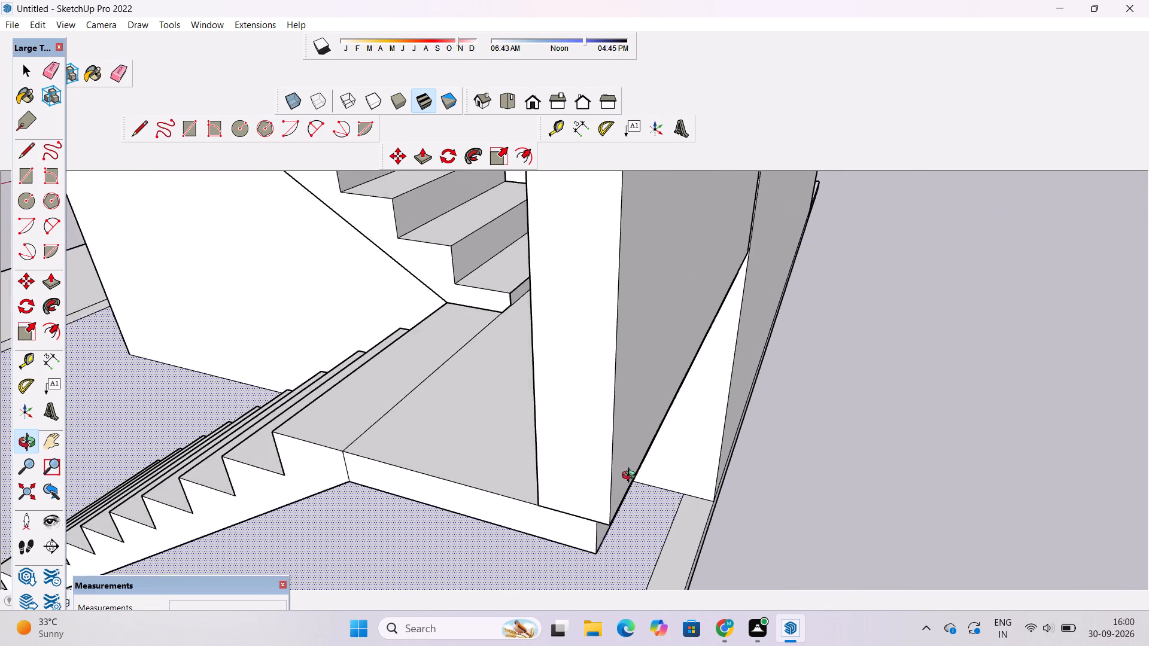
{"action": "scroll", "coordinate": [631, 477], "scroll_direction": "down", "scroll_amount": 3}
{"action": "left_click_drag", "start_coordinate": [634, 452], "coordinate": [665, 495], "text": "shift"}
{"action": "scroll", "coordinate": [662, 469], "scroll_direction": "down", "scroll_amount": 7}
{"action": "left_click_drag", "start_coordinate": [693, 404], "coordinate": [695, 472], "text": "shift"}
{"action": "scroll", "coordinate": [692, 457], "scroll_direction": "up", "scroll_amount": 4}
{"action": "left_click_drag", "start_coordinate": [732, 418], "coordinate": [724, 412]}
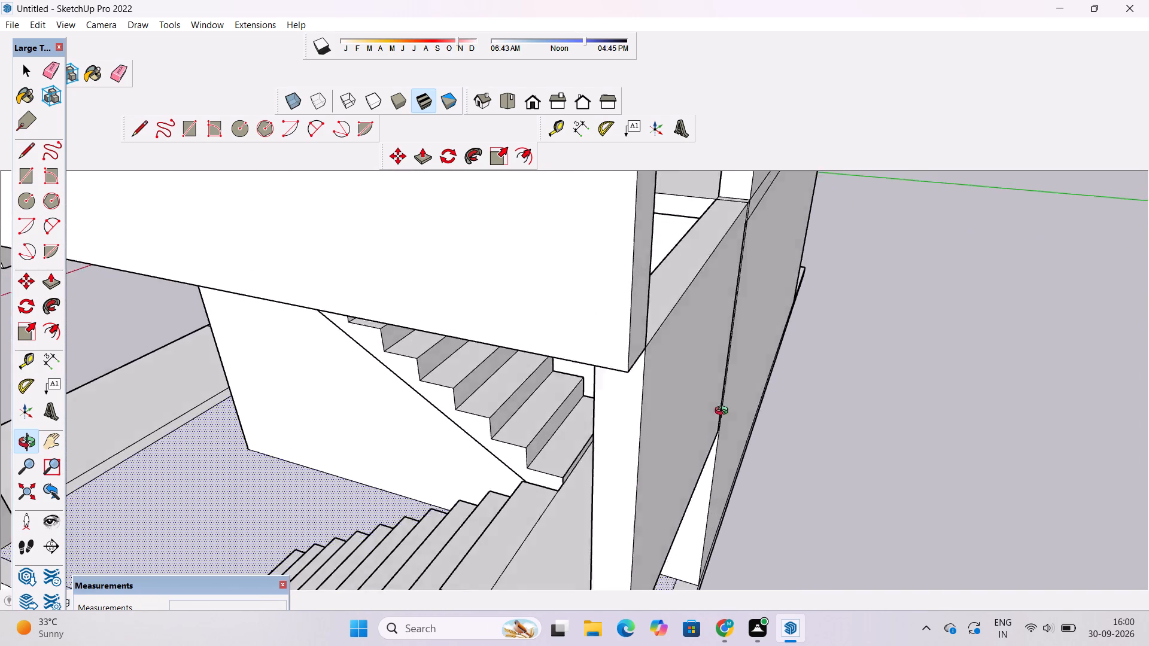
{"action": "left_click_drag", "start_coordinate": [724, 412], "coordinate": [611, 346]}
{"action": "left_click_drag", "start_coordinate": [598, 339], "coordinate": [723, 531], "text": "shift"}
{"action": "scroll", "coordinate": [592, 490], "scroll_direction": "up", "scroll_amount": 4}
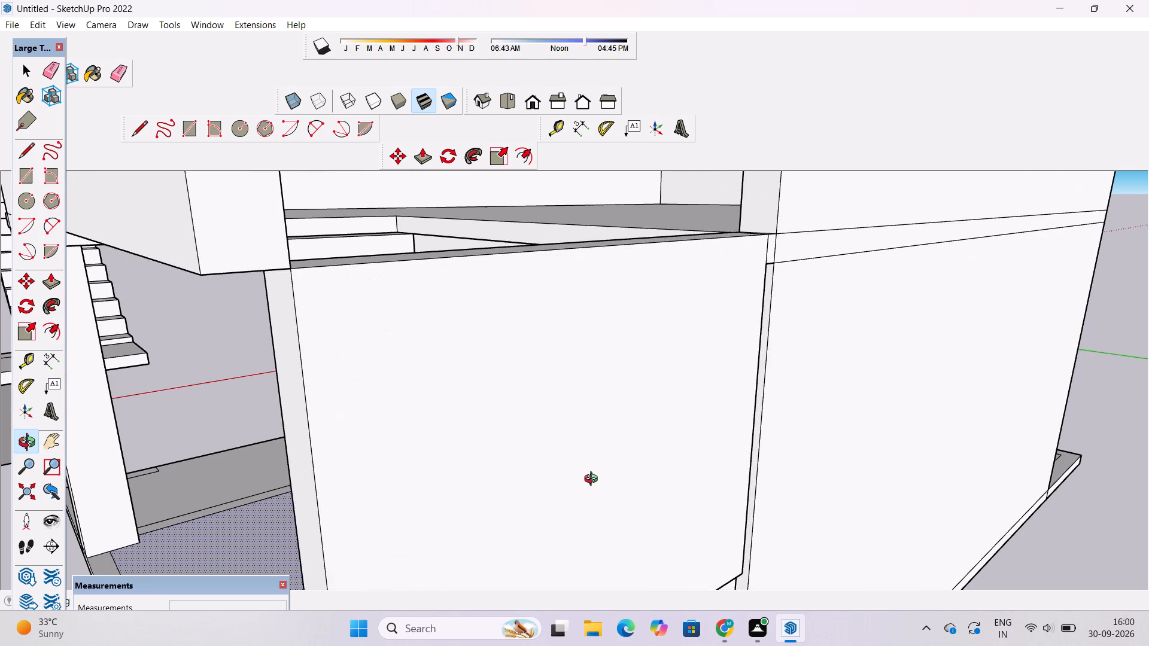
{"action": "left_click_drag", "start_coordinate": [774, 413], "coordinate": [626, 373]}
{"action": "left_click", "coordinate": [624, 372]}
{"action": "left_click_drag", "start_coordinate": [648, 387], "coordinate": [598, 346]}
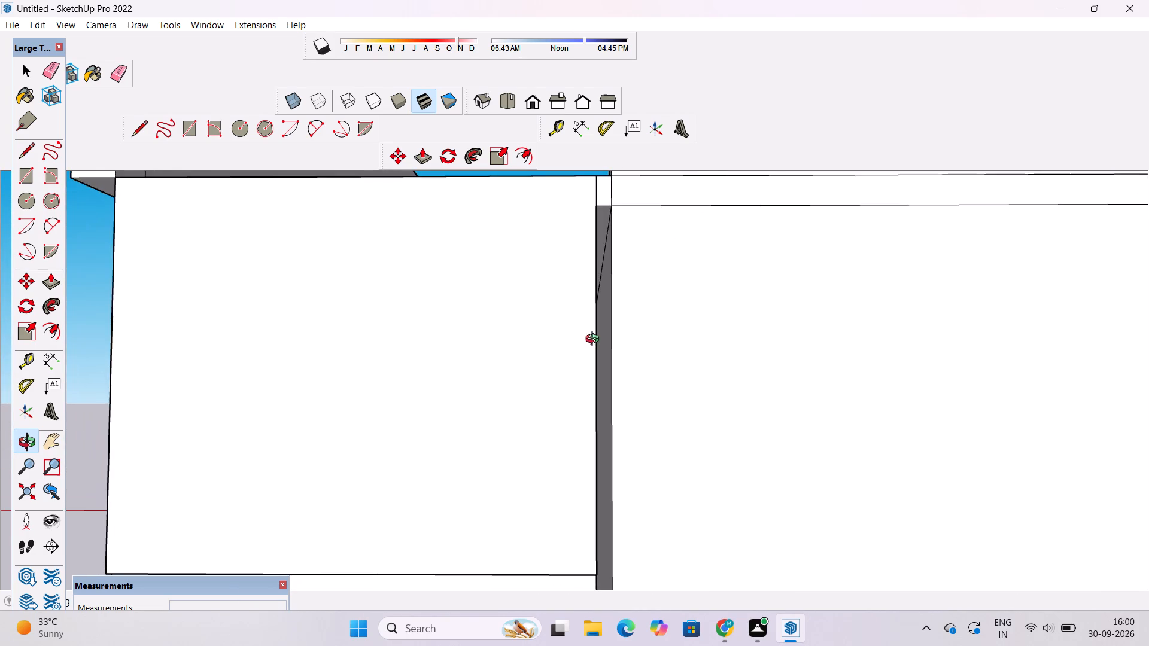
{"action": "left_click_drag", "start_coordinate": [595, 340], "coordinate": [609, 359], "text": "shift"}
{"action": "left_click_drag", "start_coordinate": [643, 379], "coordinate": [536, 419]}
{"action": "scroll", "coordinate": [612, 297], "scroll_direction": "up", "scroll_amount": 7}
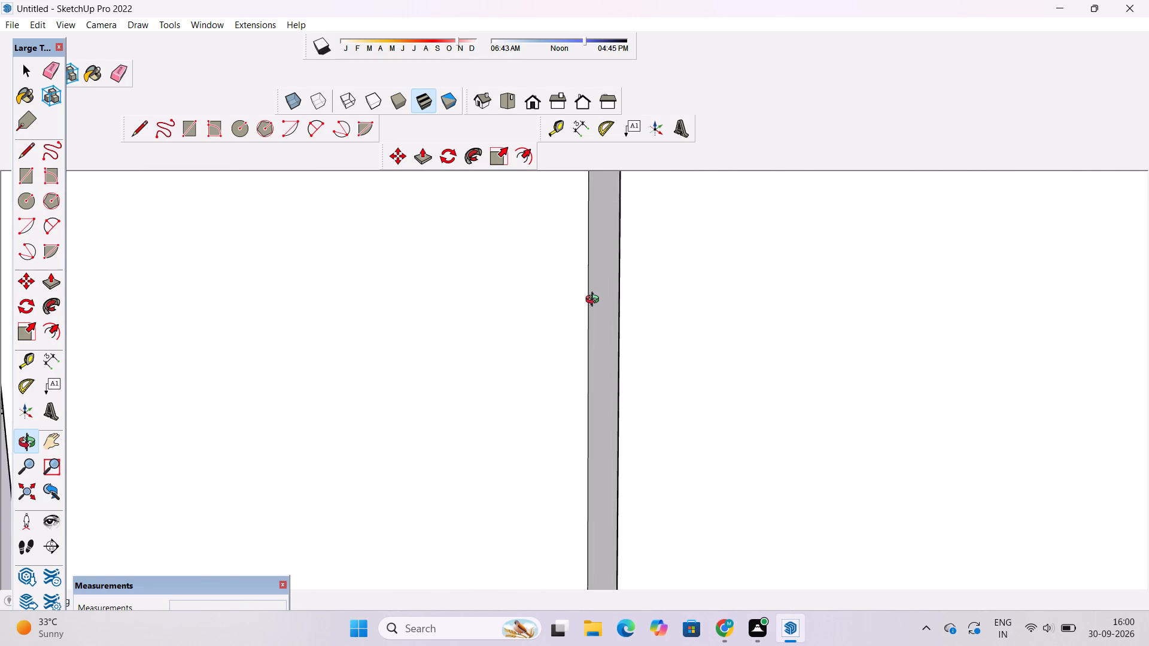
{"action": "left_click_drag", "start_coordinate": [595, 304], "coordinate": [621, 318]}
{"action": "key", "text": "p"}
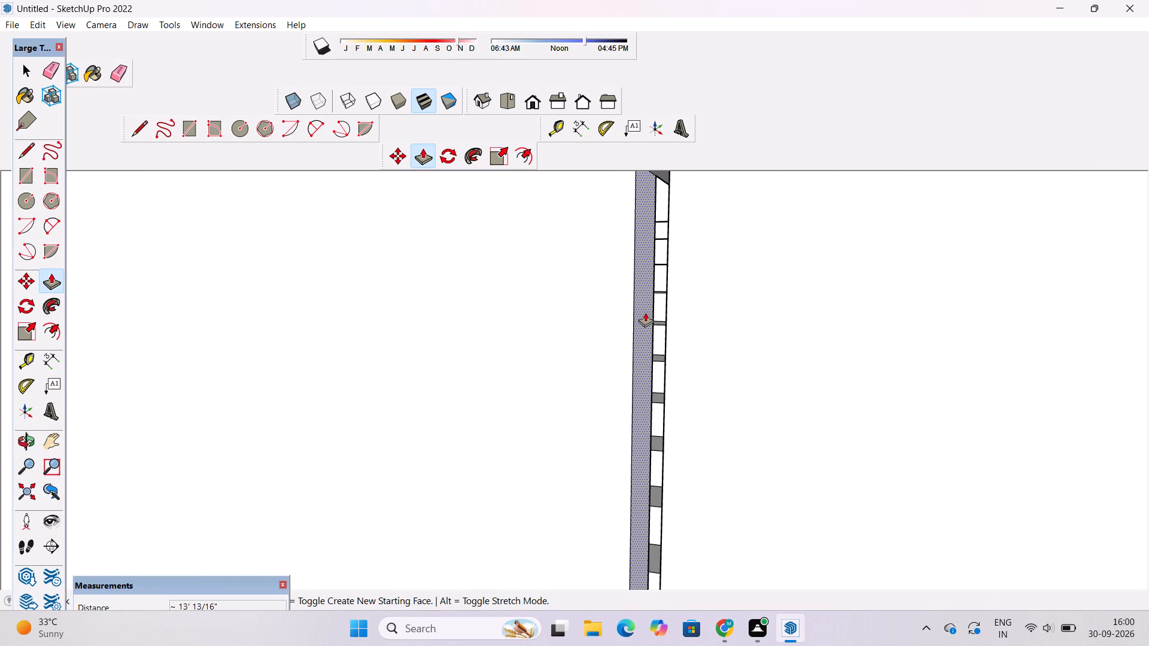
{"action": "left_click", "coordinate": [645, 312]}
{"action": "left_click", "coordinate": [665, 299]}
Explode the grouped staircase and landing under the new outer wall so its faces can be edited directly.
{"action": "key", "text": "o"}
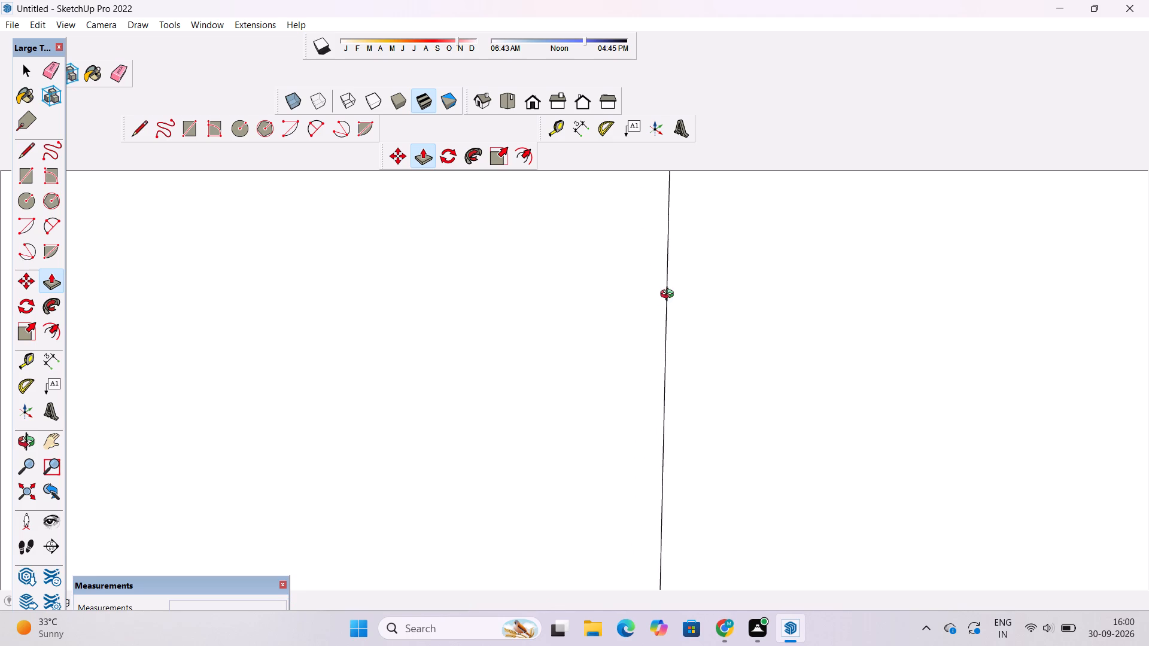
{"action": "scroll", "coordinate": [688, 281], "scroll_direction": "down", "scroll_amount": 18}
{"action": "scroll", "coordinate": [692, 263], "scroll_direction": "up", "scroll_amount": 2}
{"action": "left_click_drag", "start_coordinate": [592, 298], "coordinate": [721, 251]}
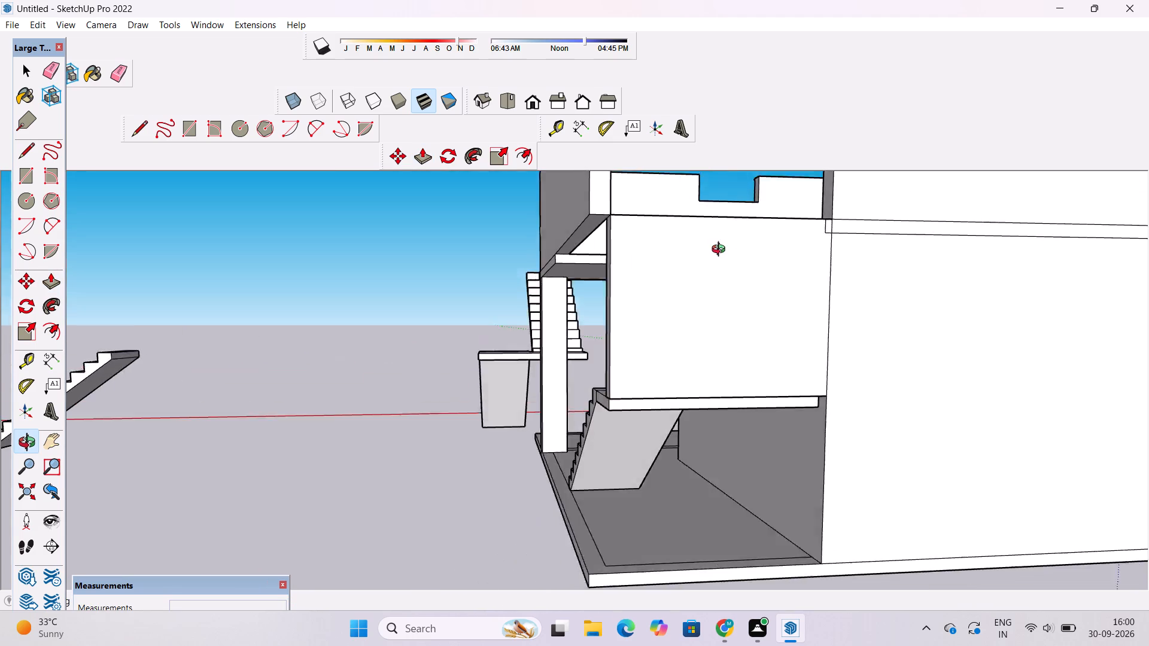
{"action": "left_click_drag", "start_coordinate": [721, 251], "coordinate": [724, 243]}
{"action": "left_click_drag", "start_coordinate": [847, 361], "coordinate": [789, 266]}
{"action": "left_click_drag", "start_coordinate": [768, 263], "coordinate": [764, 453], "text": "shift"}
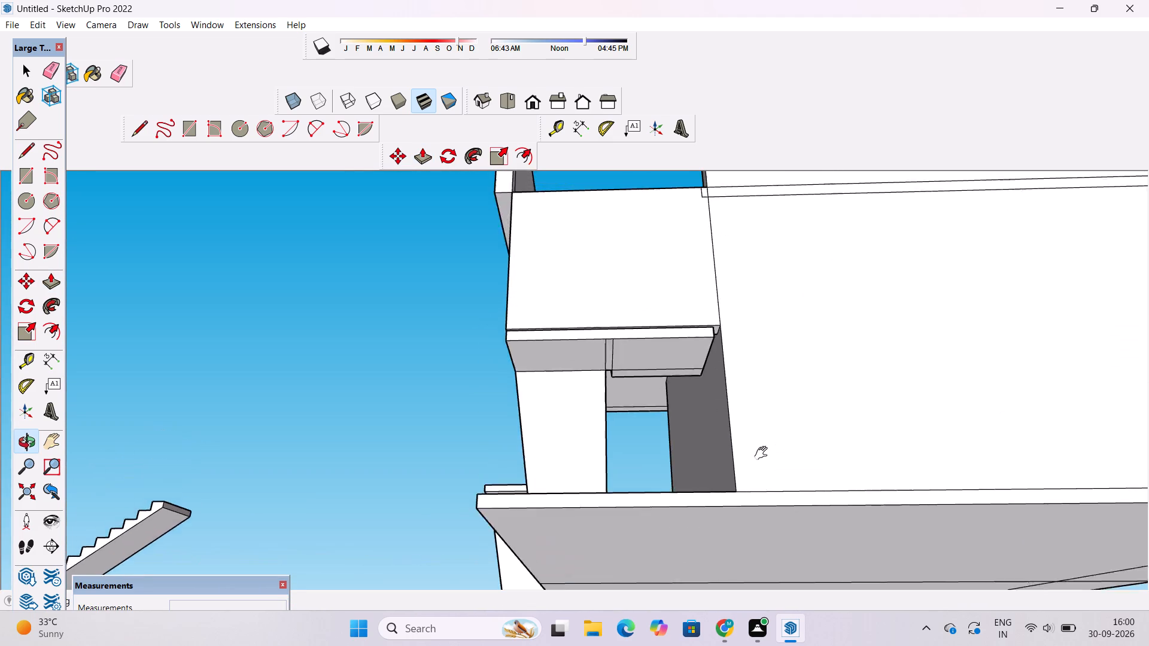
{"action": "left_click_drag", "start_coordinate": [764, 453], "coordinate": [763, 464], "text": "shift"}
{"action": "scroll", "coordinate": [680, 340], "scroll_direction": "up", "scroll_amount": 6}
{"action": "left_click_drag", "start_coordinate": [715, 424], "coordinate": [676, 410]}
{"action": "left_click_drag", "start_coordinate": [662, 398], "coordinate": [706, 474], "text": "shift"}
{"action": "key", "text": "space"}
{"action": "left_click", "coordinate": [674, 455]}
{"action": "scroll", "coordinate": [677, 443], "scroll_direction": "up", "scroll_amount": 3}
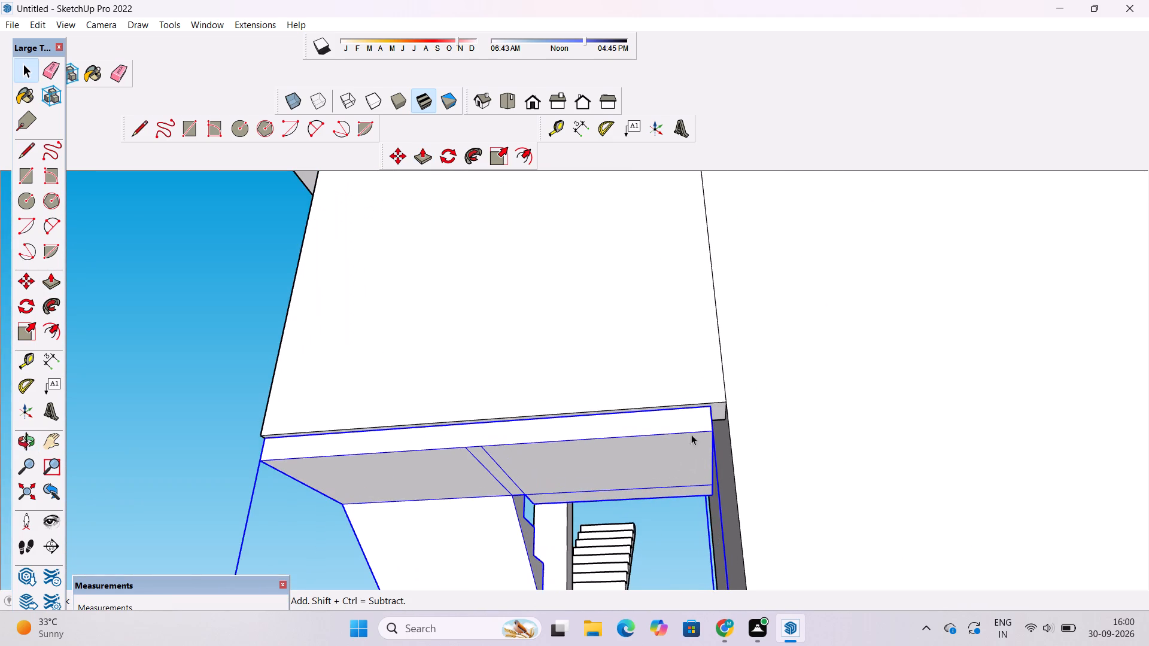
{"action": "right_click", "coordinate": [692, 433]}
{"action": "left_click", "coordinate": [740, 275]}
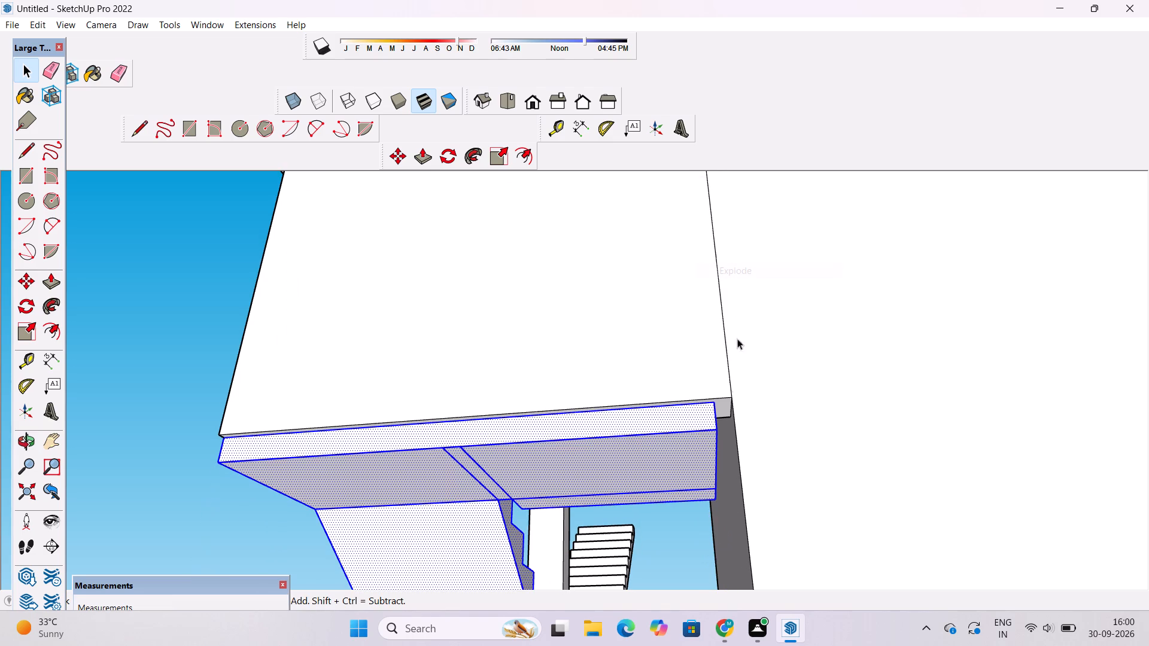
Pull the landing's end face 6" to meet the house wall.
{"action": "key", "text": "o"}
{"action": "left_click_drag", "start_coordinate": [748, 449], "coordinate": [716, 486]}
{"action": "scroll", "coordinate": [701, 469], "scroll_direction": "up", "scroll_amount": 5}
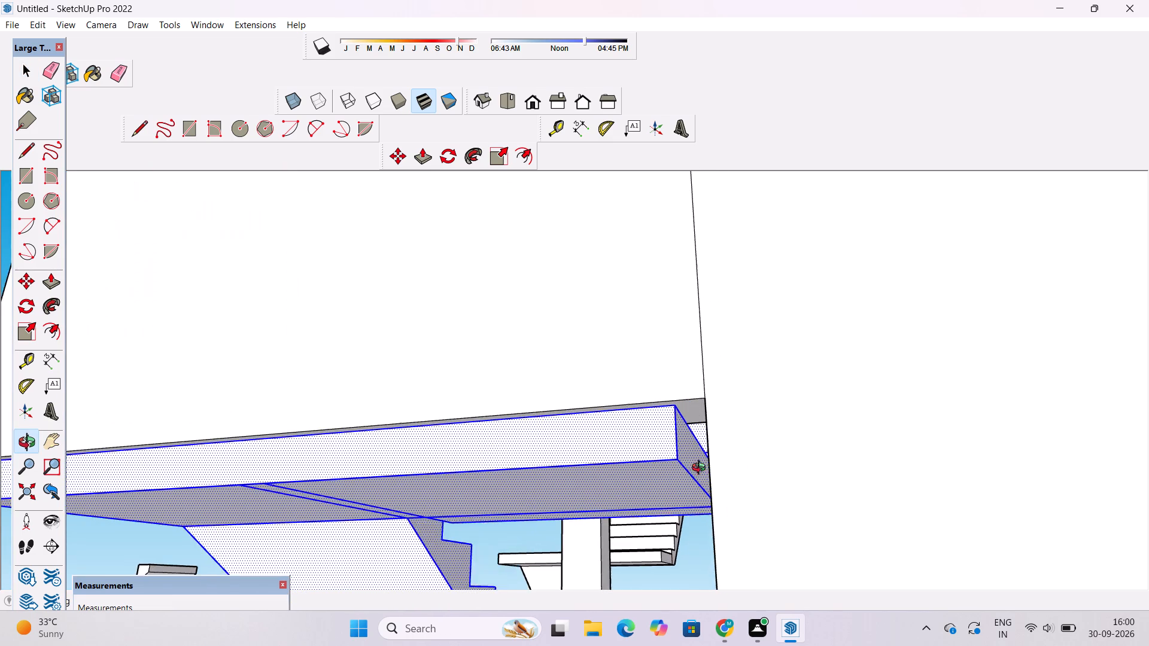
{"action": "left_click_drag", "start_coordinate": [677, 470], "coordinate": [699, 471]}
{"action": "scroll", "coordinate": [725, 457], "scroll_direction": "up", "scroll_amount": 3}
{"action": "scroll", "coordinate": [715, 462], "scroll_direction": "down", "scroll_amount": 5}
{"action": "left_click_drag", "start_coordinate": [715, 462], "coordinate": [710, 476]}
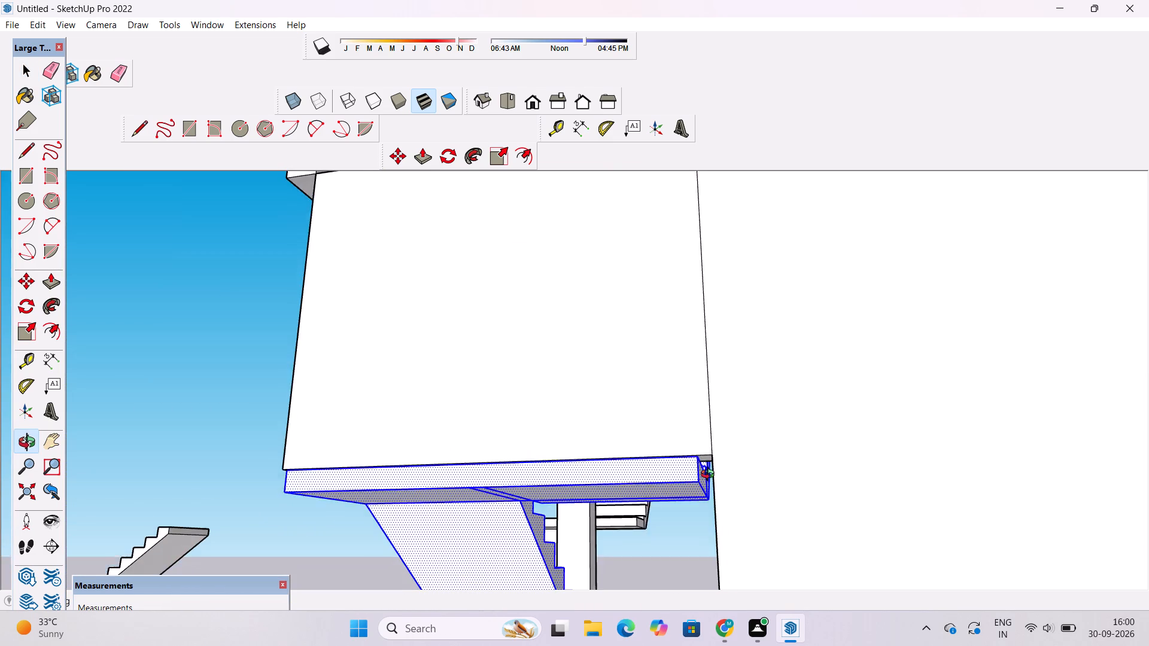
{"action": "left_click_drag", "start_coordinate": [710, 476], "coordinate": [710, 483]}
{"action": "scroll", "coordinate": [700, 504], "scroll_direction": "up", "scroll_amount": 2}
{"action": "key", "text": "space"}
{"action": "key", "text": "space"}
{"action": "scroll", "coordinate": [708, 482], "scroll_direction": "up", "scroll_amount": 4}
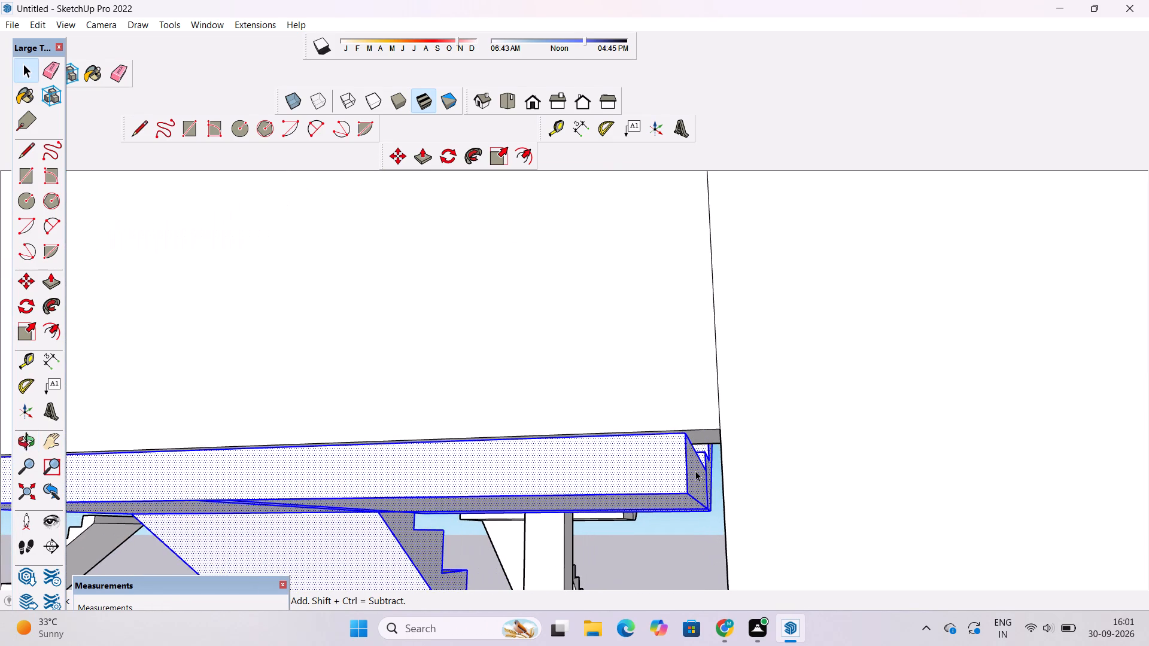
{"action": "left_click", "coordinate": [695, 470]}
{"action": "scroll", "coordinate": [695, 470], "scroll_direction": "up", "scroll_amount": 2}
{"action": "key", "text": "p"}
{"action": "left_click", "coordinate": [692, 470]}
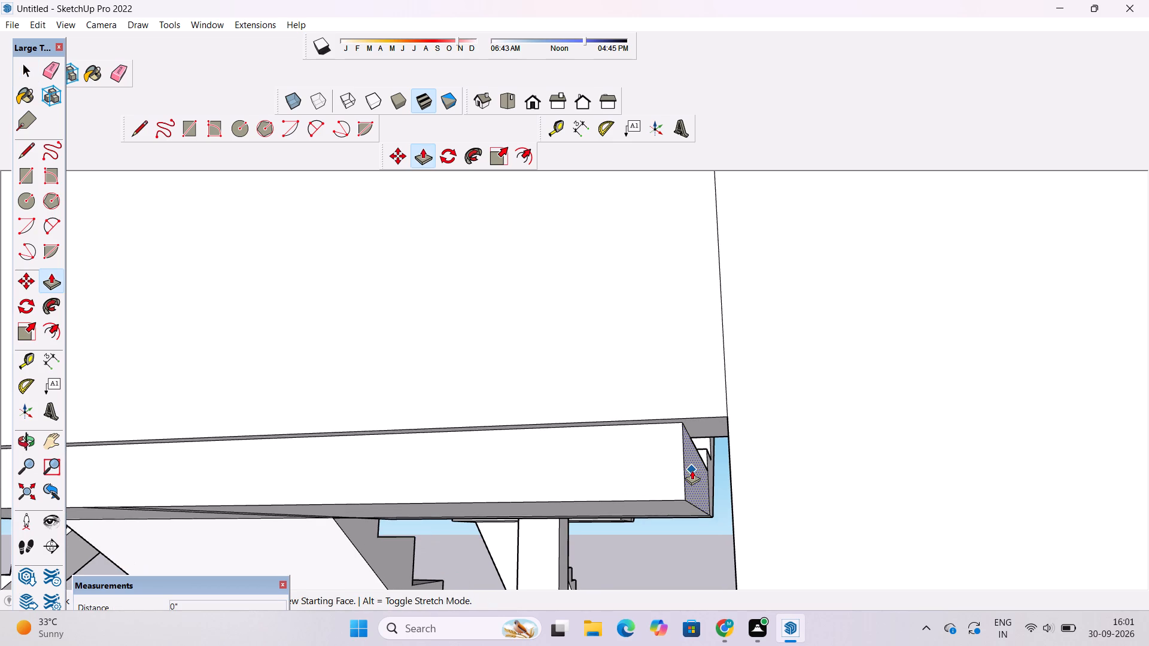
{"action": "left_click", "coordinate": [732, 426]}
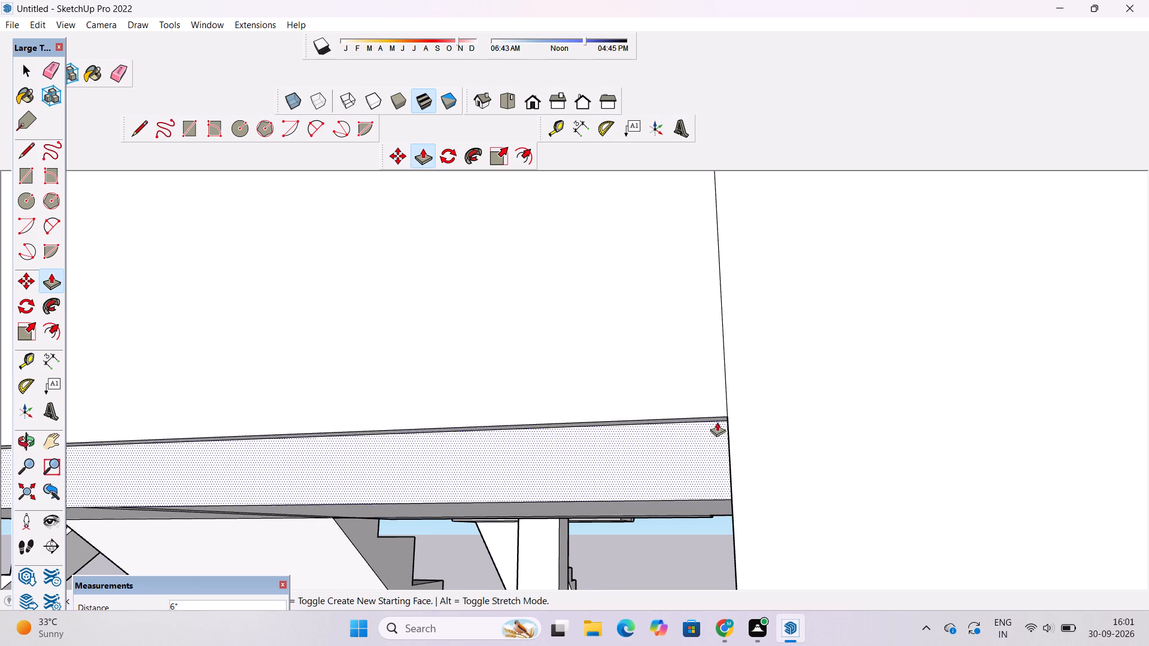
Push the new wall's outer face in about 3 1/8" so it lies flush with the landing's outer face.
{"action": "scroll", "coordinate": [697, 400], "scroll_direction": "up", "scroll_amount": 6}
{"action": "left_click", "coordinate": [698, 398]}
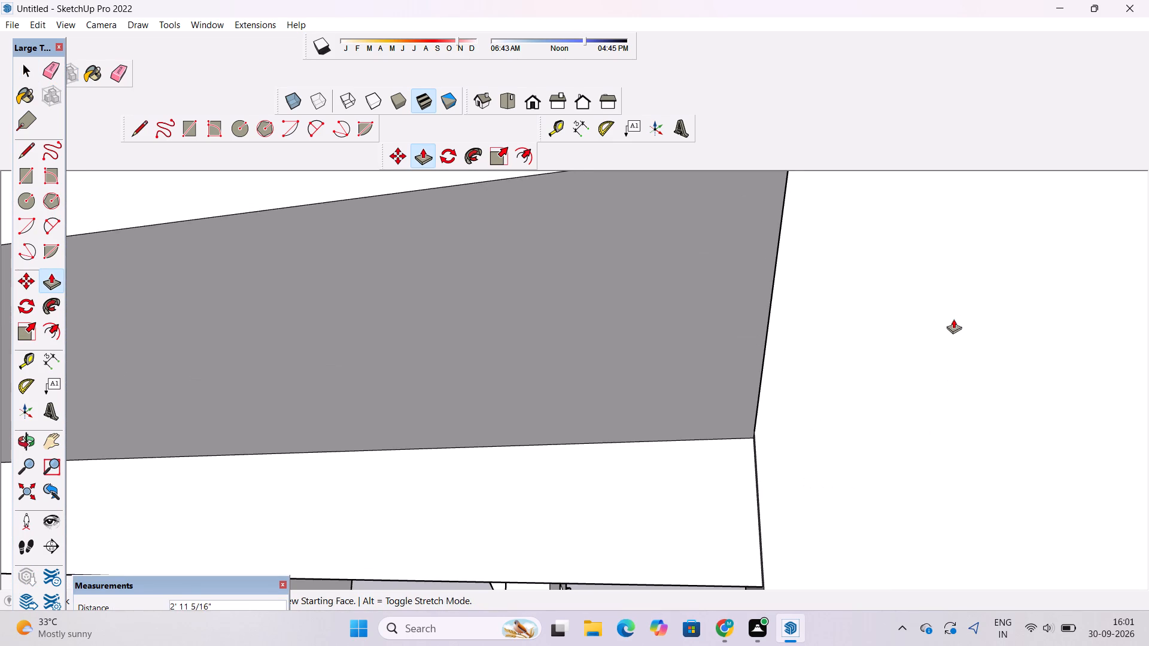
{"action": "scroll", "coordinate": [758, 478], "scroll_direction": "down", "scroll_amount": 6}
{"action": "left_click", "coordinate": [741, 492]}
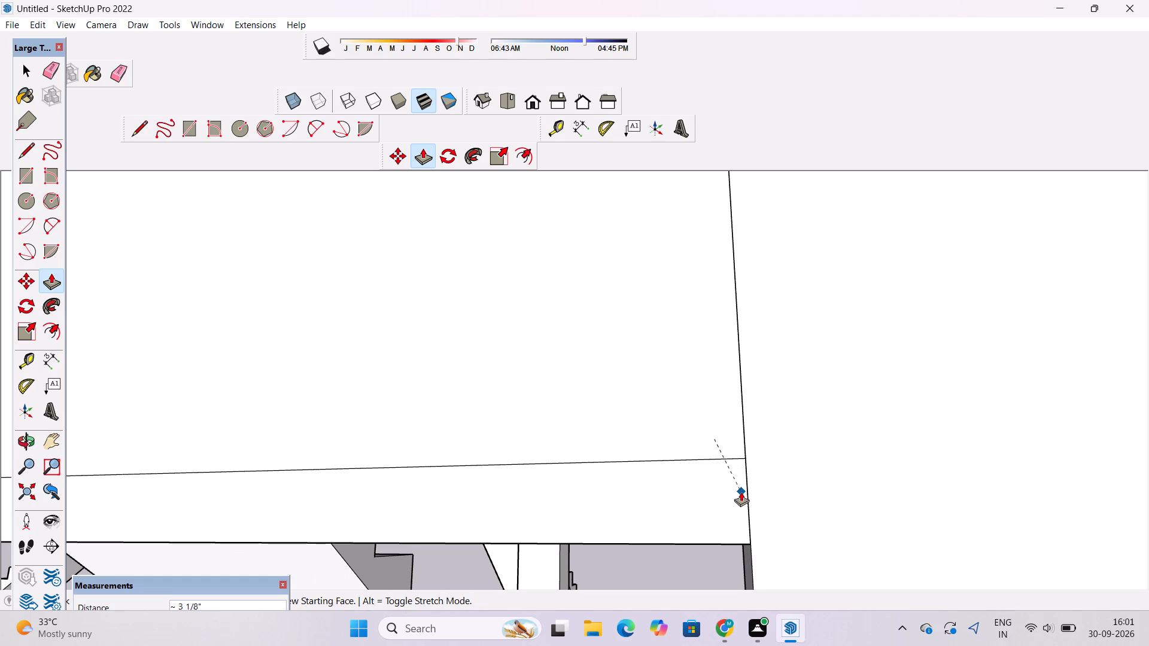
Draw a 1.5' line along the landing's top edge, from its outer corner at the base of the new wall toward the stairs.
{"action": "key", "text": "o"}
{"action": "scroll", "coordinate": [740, 471], "scroll_direction": "down", "scroll_amount": 13}
{"action": "left_click_drag", "start_coordinate": [519, 470], "coordinate": [667, 446]}
{"action": "scroll", "coordinate": [696, 434], "scroll_direction": "down", "scroll_amount": 3}
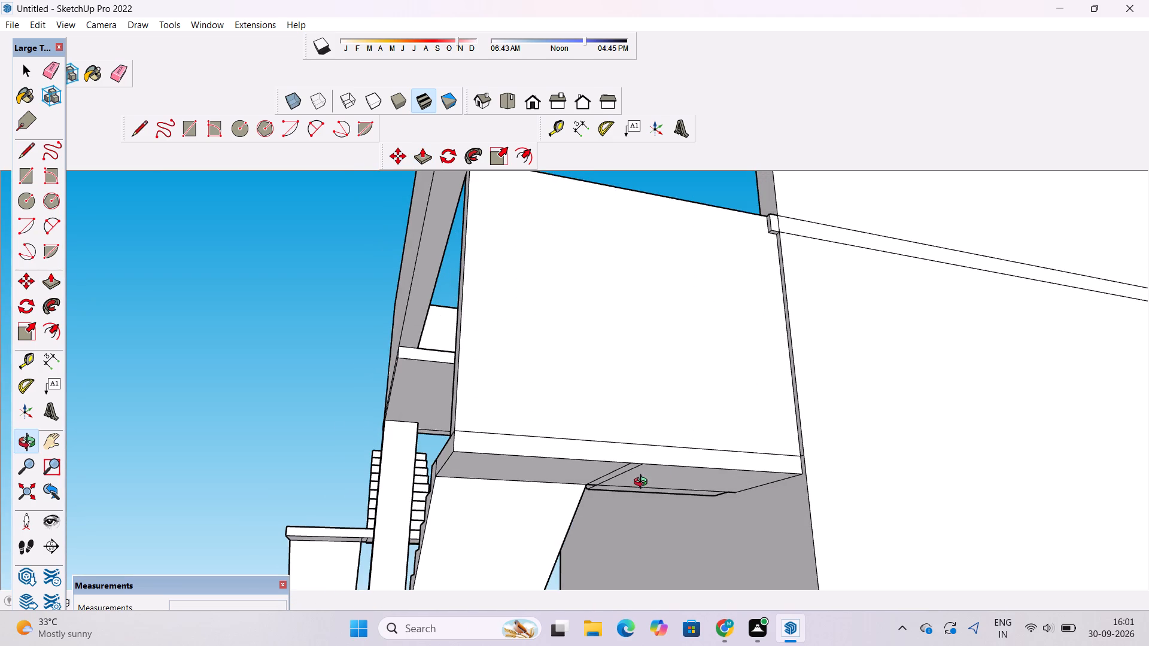
{"action": "left_click_drag", "start_coordinate": [633, 477], "coordinate": [959, 603]}
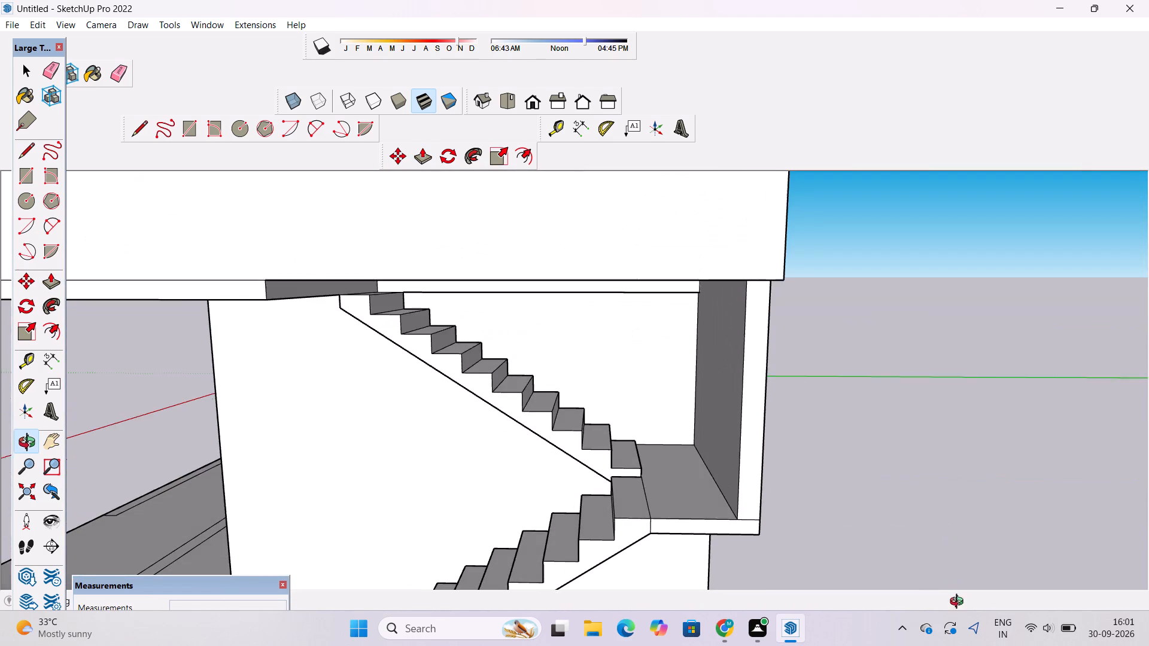
{"action": "left_click_drag", "start_coordinate": [959, 603], "coordinate": [959, 607]}
{"action": "scroll", "coordinate": [634, 493], "scroll_direction": "up", "scroll_amount": 5}
{"action": "scroll", "coordinate": [685, 486], "scroll_direction": "down", "scroll_amount": 6}
{"action": "scroll", "coordinate": [727, 438], "scroll_direction": "up", "scroll_amount": 2}
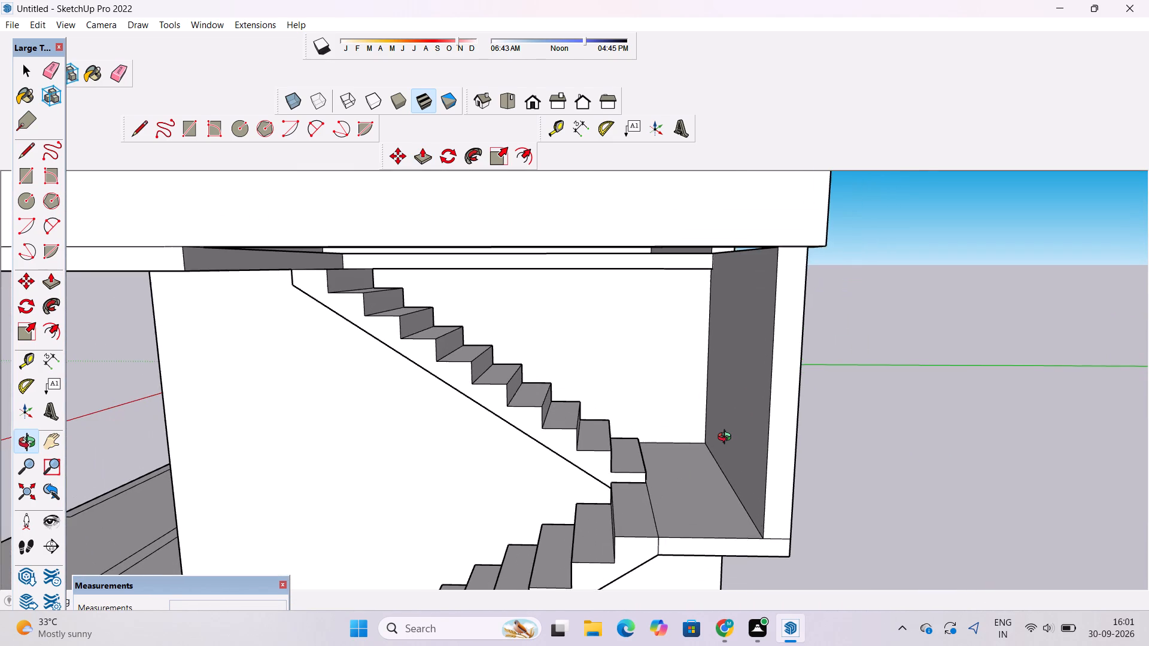
{"action": "left_click_drag", "start_coordinate": [727, 438], "coordinate": [703, 463], "text": "shift"}
{"action": "left_click_drag", "start_coordinate": [686, 482], "coordinate": [659, 425], "text": "shift"}
{"action": "left_click_drag", "start_coordinate": [766, 504], "coordinate": [737, 437], "text": "shift"}
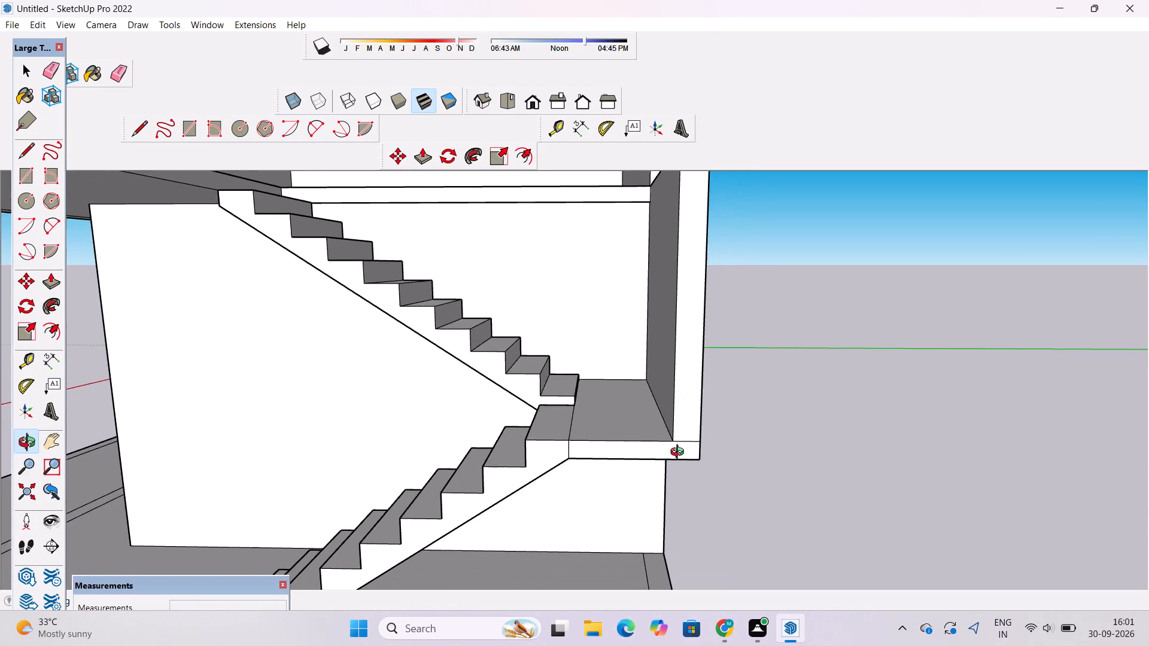
{"action": "scroll", "coordinate": [680, 453], "scroll_direction": "up", "scroll_amount": 13}
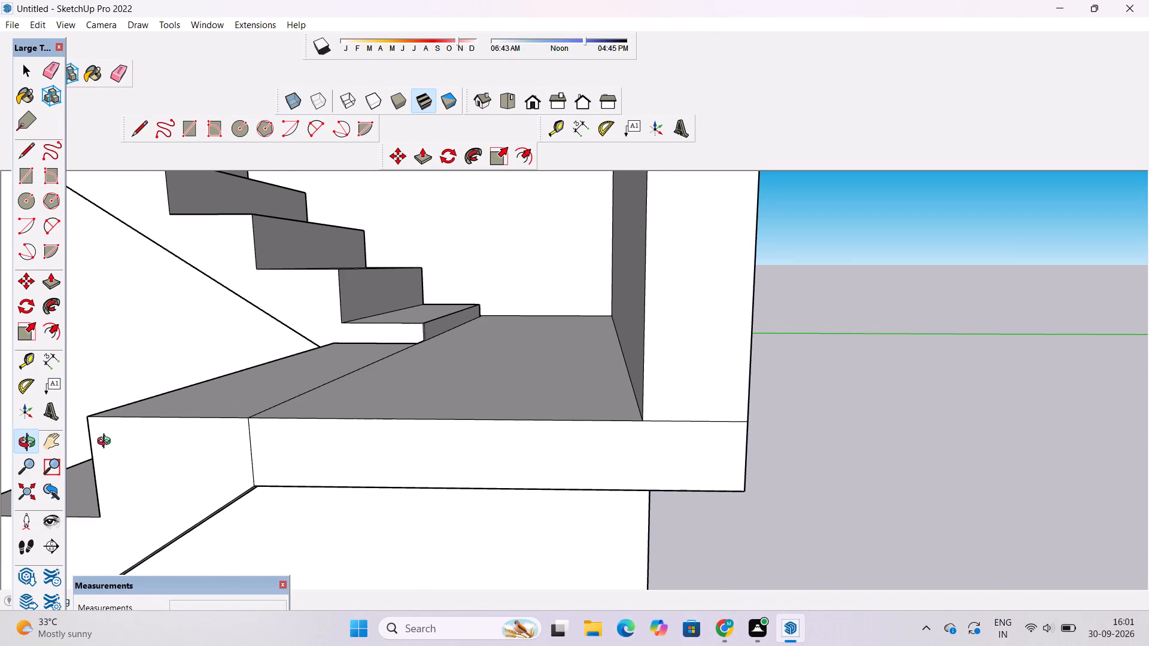
{"action": "left_click", "coordinate": [131, 130]}
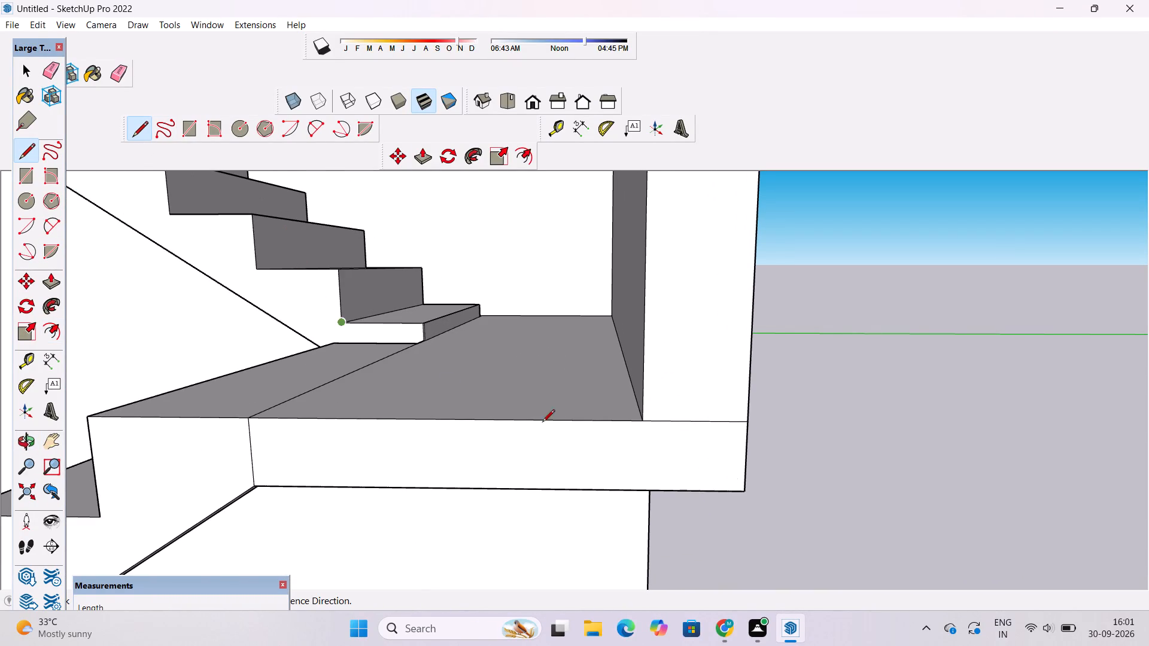
{"action": "left_click", "coordinate": [749, 423]}
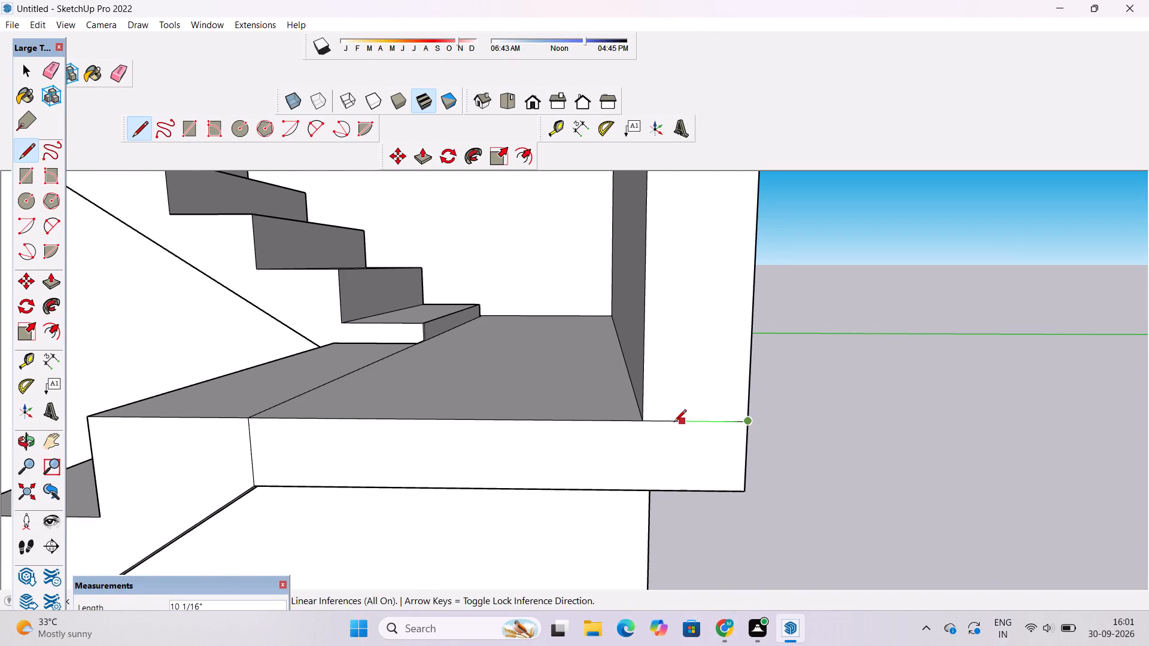
{"action": "type", "text": "1.5'"}
{"action": "key", "text": "Return"}
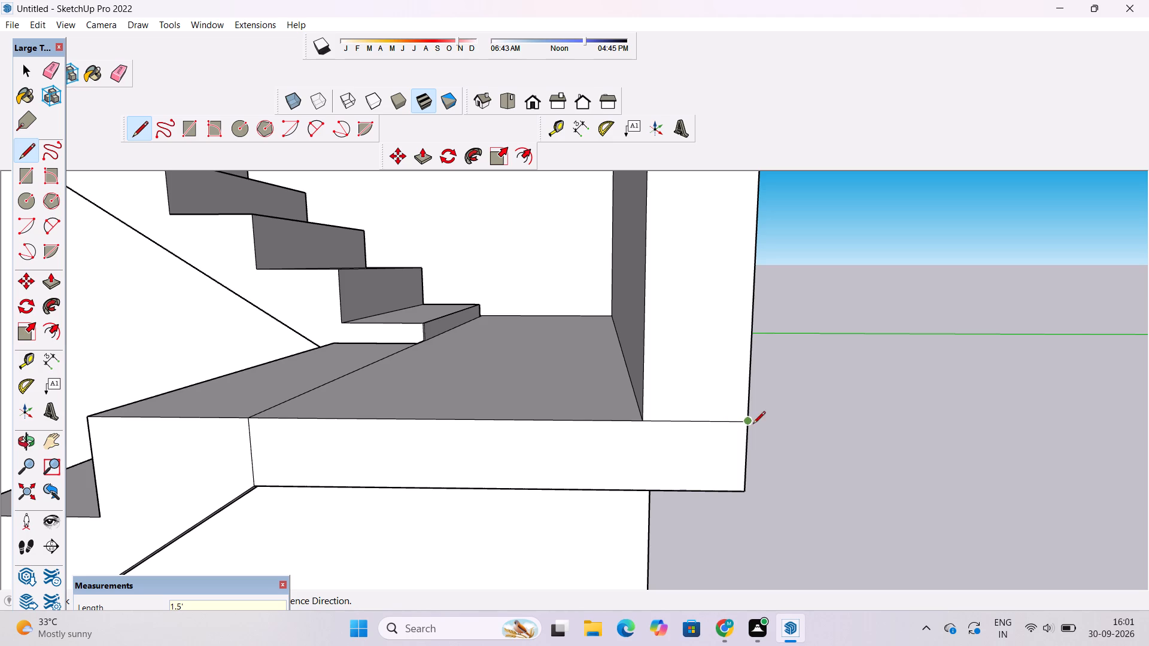
Measure the thickness of the new wall's end along the landing's top edge.
{"action": "left_click", "coordinate": [48, 362]}
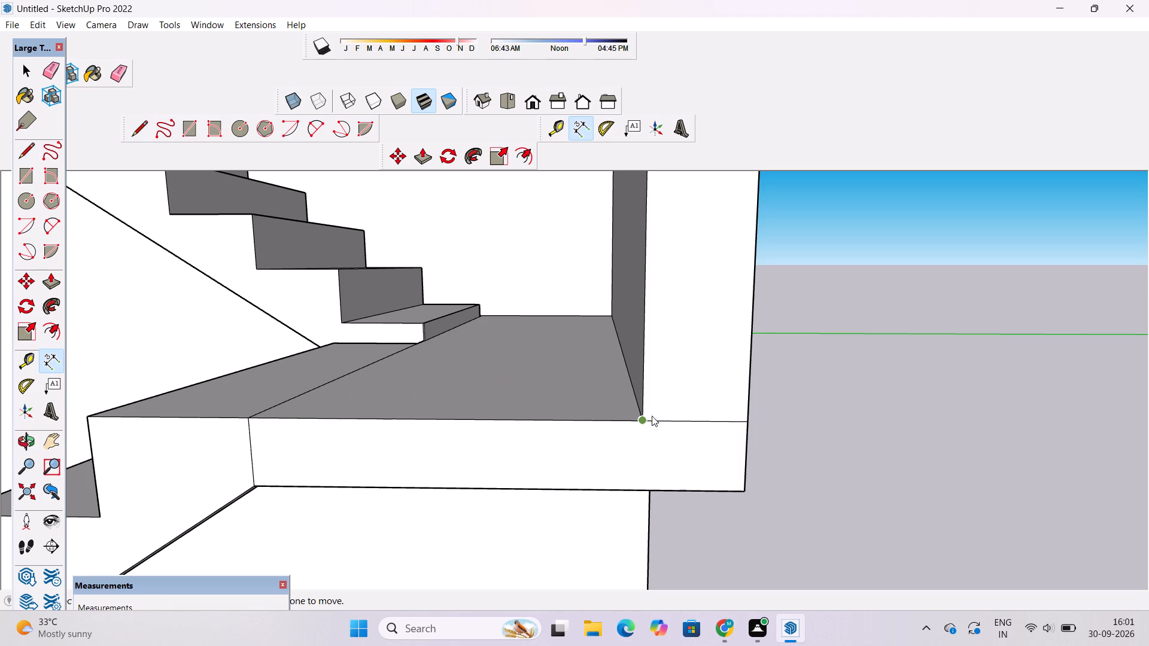
{"action": "left_click", "coordinate": [642, 418]}
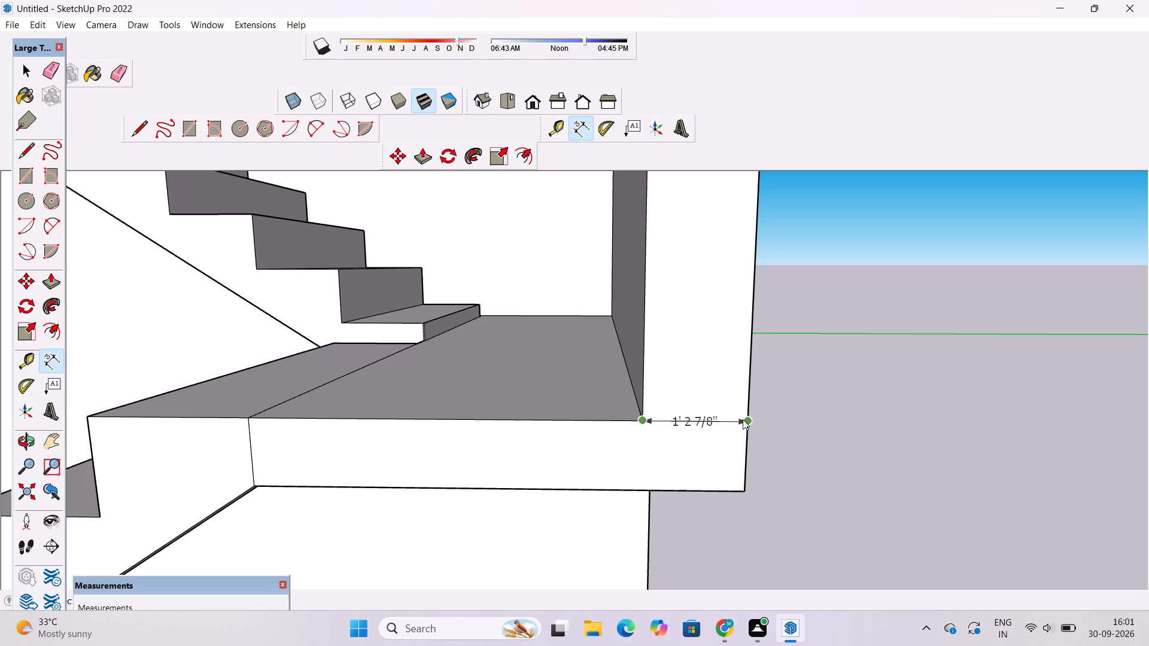
{"action": "key", "text": "space"}
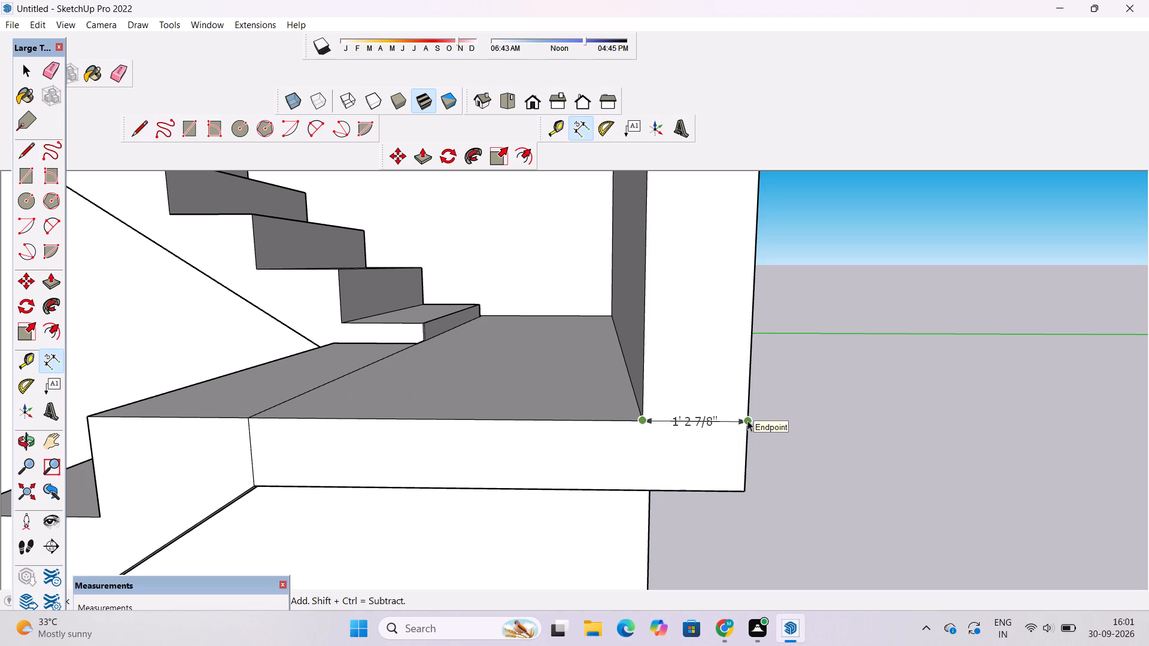
Examine how the new outer wall, the landing and the stairs meet the house, from outside, above and below the upper floor.
{"action": "type", "text": "o"}
{"action": "scroll", "coordinate": [747, 420], "scroll_direction": "down", "scroll_amount": 6}
{"action": "left_click_drag", "start_coordinate": [747, 420], "coordinate": [761, 454]}
{"action": "scroll", "coordinate": [719, 461], "scroll_direction": "up", "scroll_amount": 5}
{"action": "left_click_drag", "start_coordinate": [715, 459], "coordinate": [696, 429], "text": "shift"}
{"action": "left_click_drag", "start_coordinate": [673, 429], "coordinate": [704, 495], "text": "shift"}
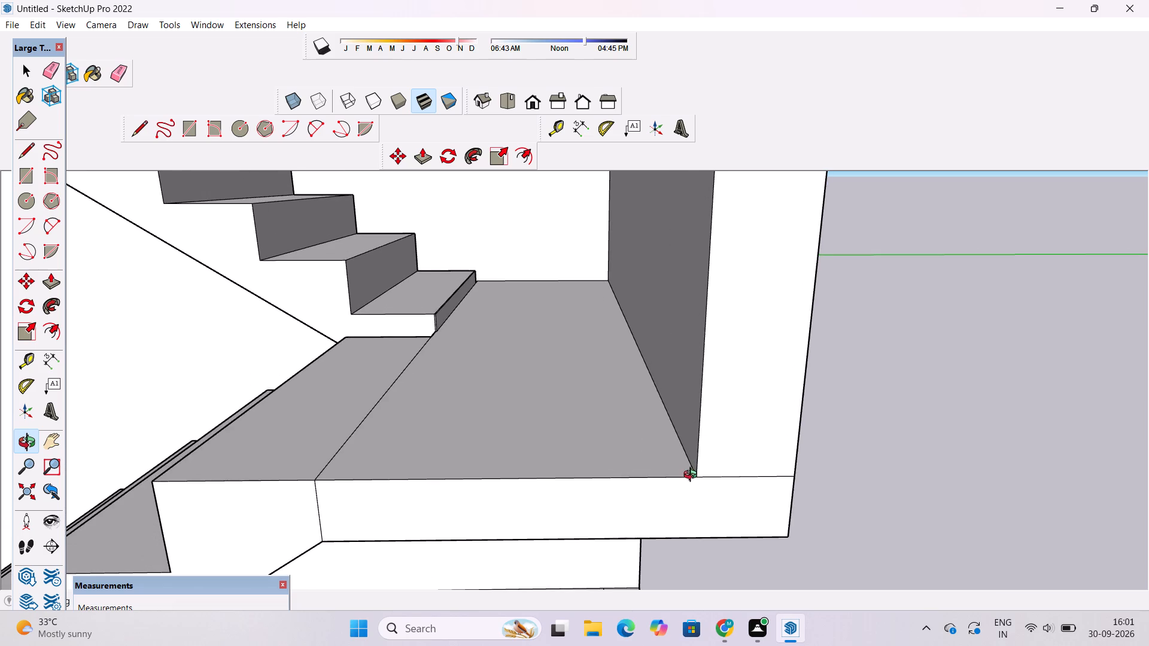
{"action": "scroll", "coordinate": [682, 462], "scroll_direction": "down", "scroll_amount": 5}
{"action": "left_click_drag", "start_coordinate": [675, 458], "coordinate": [665, 553], "text": "shift"}
{"action": "scroll", "coordinate": [659, 526], "scroll_direction": "down", "scroll_amount": 16}
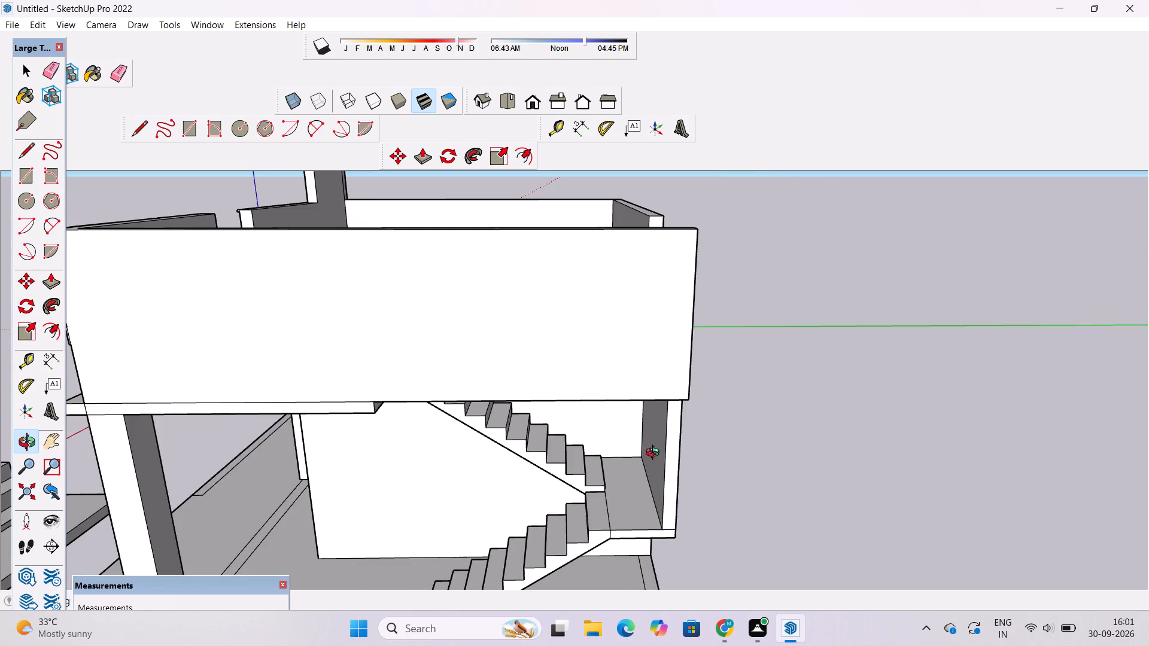
{"action": "left_click_drag", "start_coordinate": [655, 454], "coordinate": [801, 625]}
{"action": "scroll", "coordinate": [770, 525], "scroll_direction": "up", "scroll_amount": 4}
{"action": "left_click_drag", "start_coordinate": [746, 517], "coordinate": [691, 632], "text": "shift"}
{"action": "scroll", "coordinate": [626, 526], "scroll_direction": "up", "scroll_amount": 5}
{"action": "scroll", "coordinate": [626, 526], "scroll_direction": "down", "scroll_amount": 5}
{"action": "left_click_drag", "start_coordinate": [791, 501], "coordinate": [440, 440]}
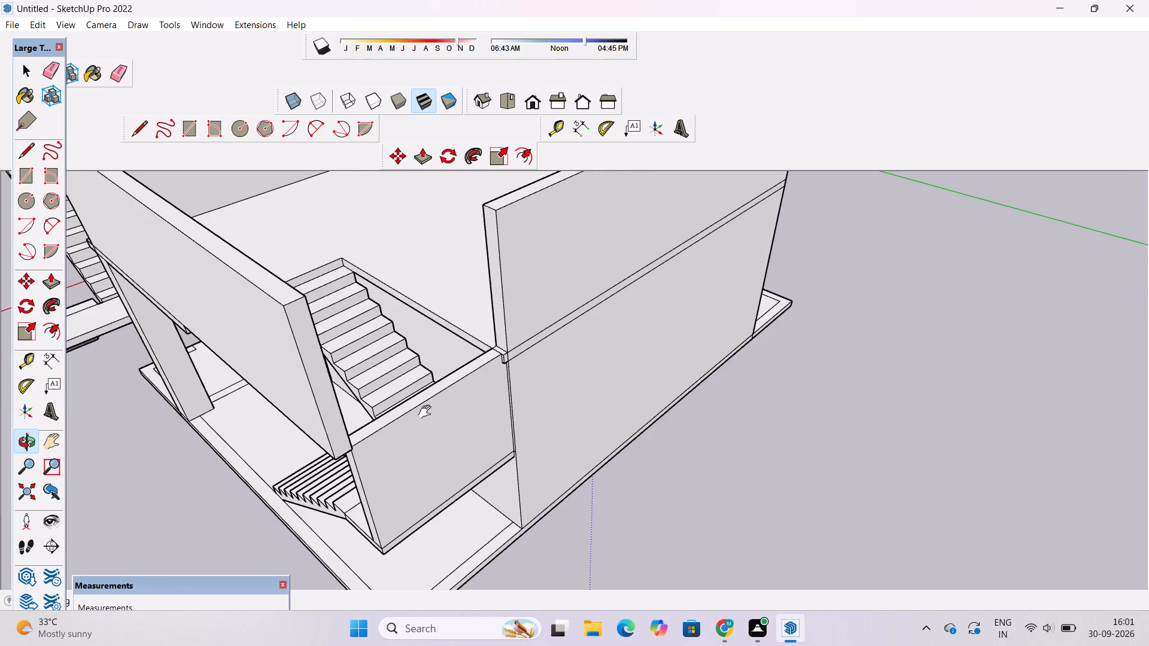
{"action": "left_click_drag", "start_coordinate": [427, 412], "coordinate": [510, 466], "text": "shift"}
{"action": "left_click_drag", "start_coordinate": [448, 513], "coordinate": [735, 361], "text": "shift"}
{"action": "scroll", "coordinate": [739, 420], "scroll_direction": "up", "scroll_amount": 2}
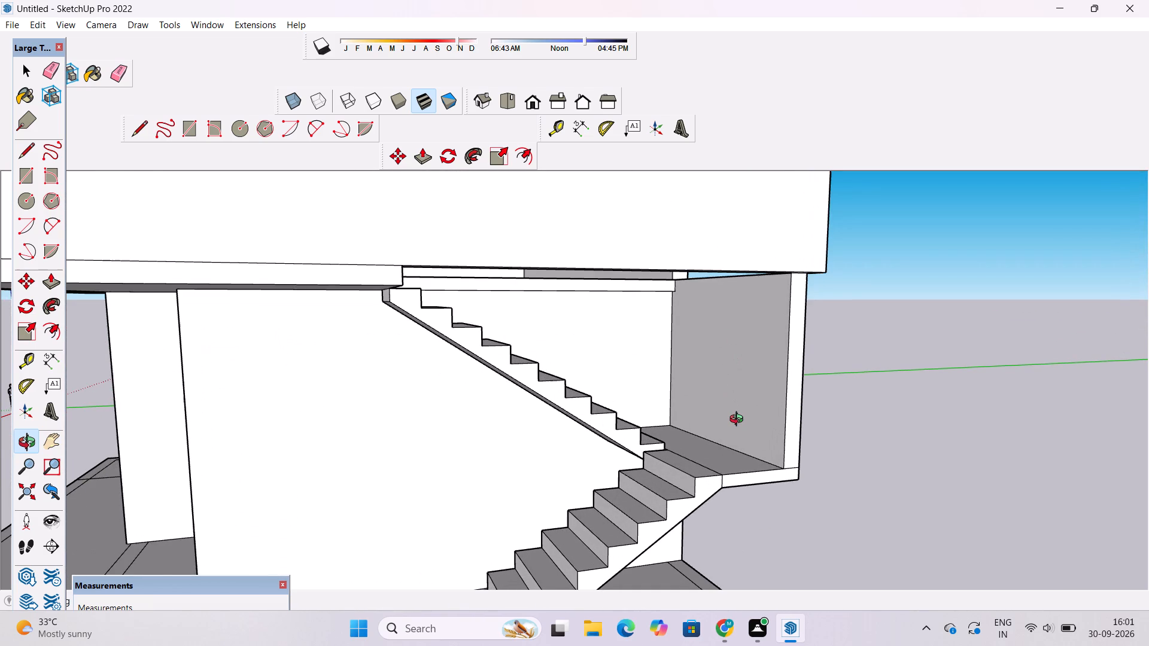
{"action": "scroll", "coordinate": [739, 422], "scroll_direction": "down", "scroll_amount": 2}
{"action": "left_click_drag", "start_coordinate": [734, 426], "coordinate": [762, 376], "text": "shift"}
{"action": "scroll", "coordinate": [762, 379], "scroll_direction": "down", "scroll_amount": 6, "text": "shift"}
{"action": "left_click_drag", "start_coordinate": [767, 409], "coordinate": [773, 429]}
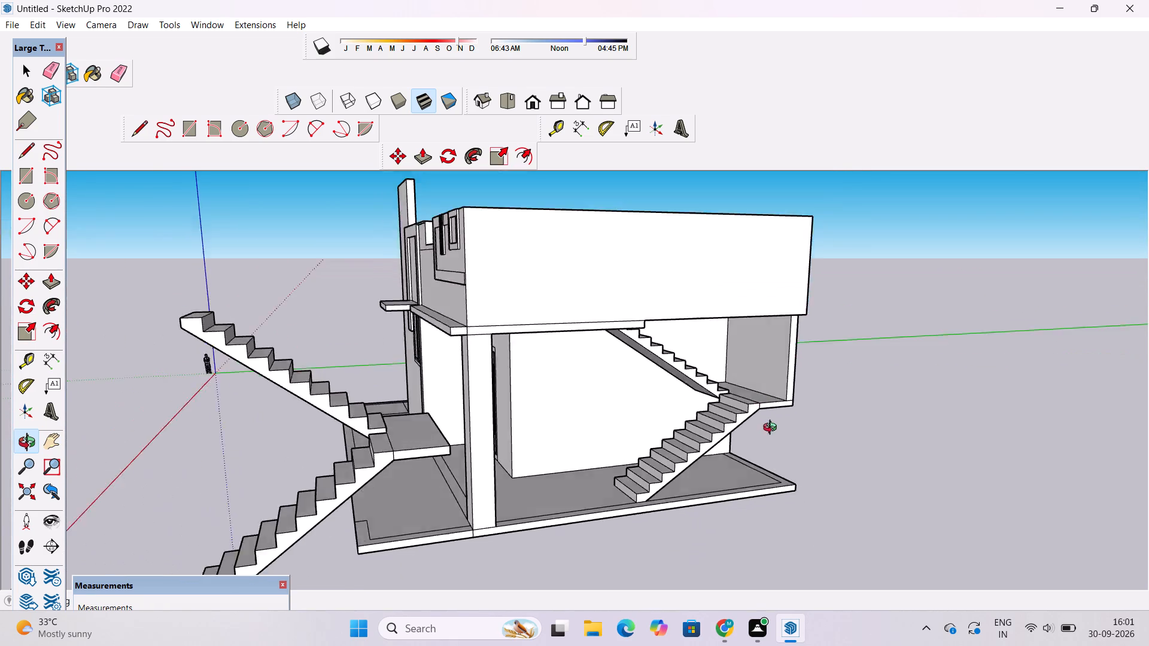
{"action": "left_click_drag", "start_coordinate": [773, 429], "coordinate": [795, 570]}
{"action": "scroll", "coordinate": [761, 474], "scroll_direction": "up", "scroll_amount": 2}
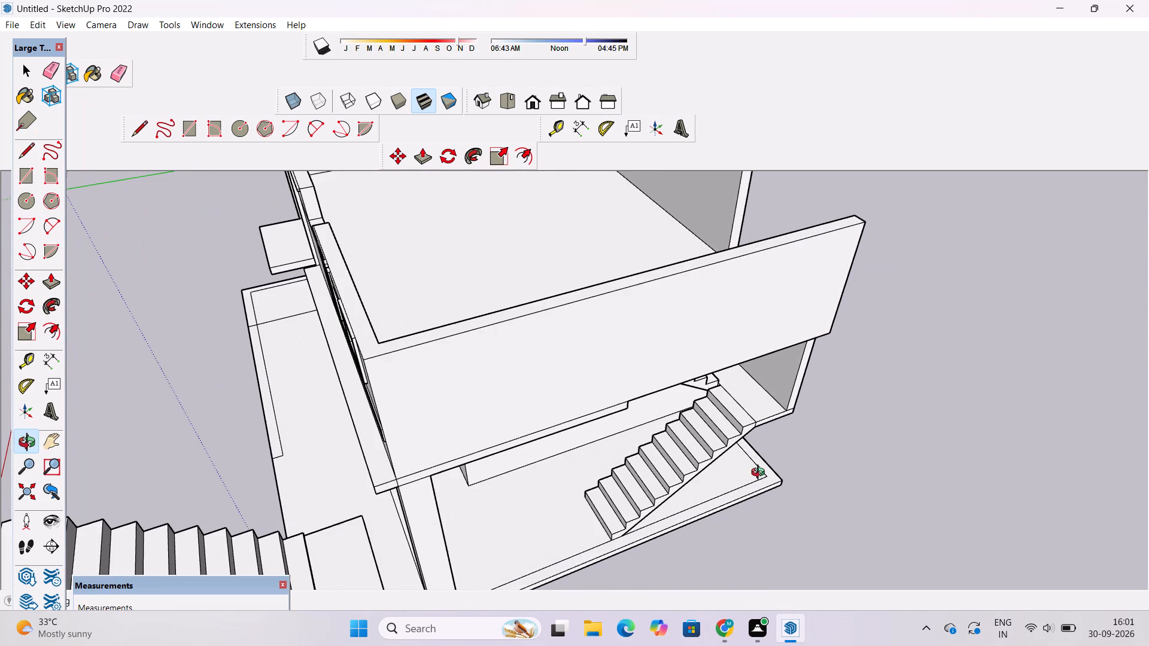
{"action": "scroll", "coordinate": [759, 473], "scroll_direction": "down", "scroll_amount": 3}
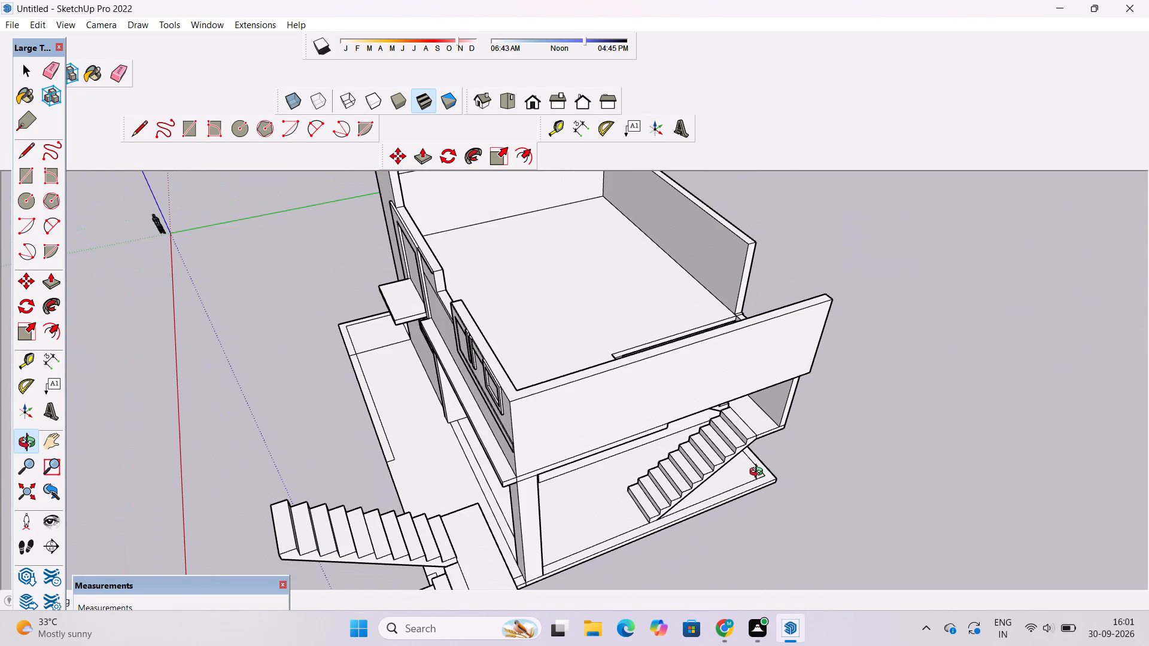
{"action": "scroll", "coordinate": [759, 473], "scroll_direction": "up", "scroll_amount": 4}
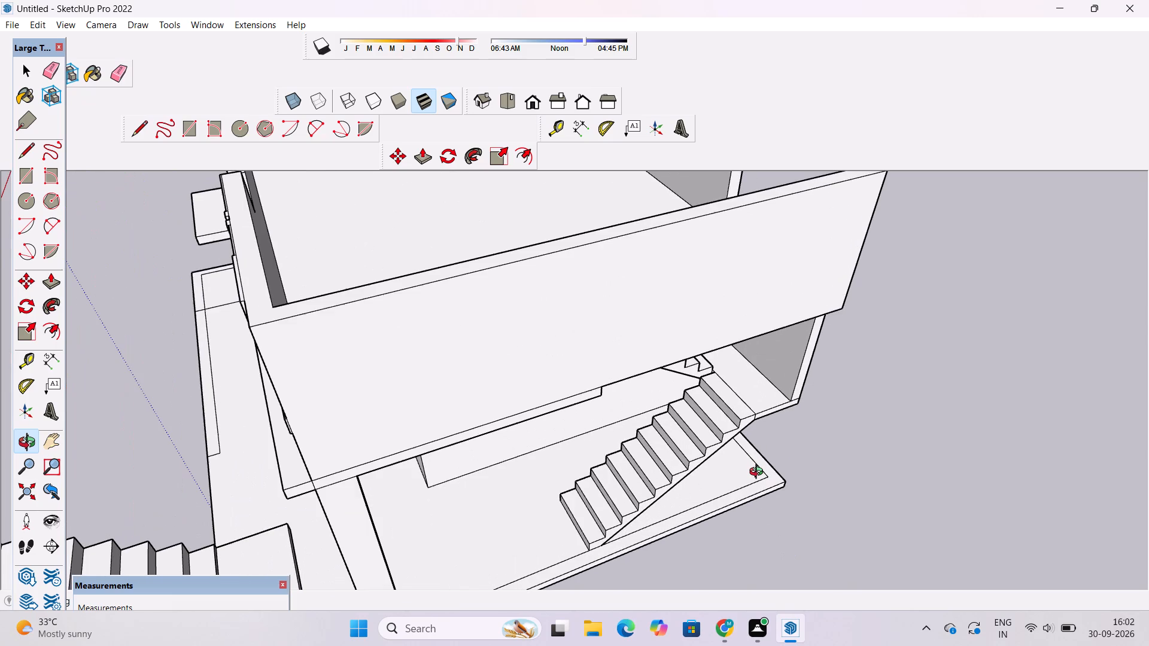
{"action": "scroll", "coordinate": [755, 410], "scroll_direction": "up", "scroll_amount": 1}
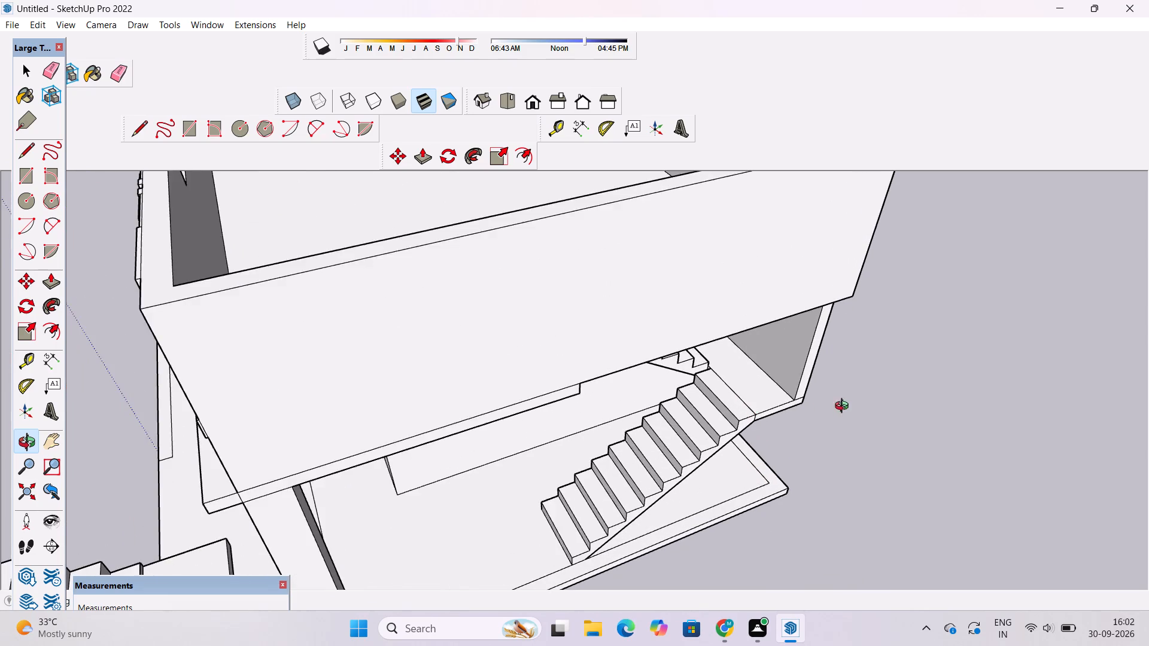
{"action": "left_click_drag", "start_coordinate": [844, 416], "coordinate": [804, 263]}
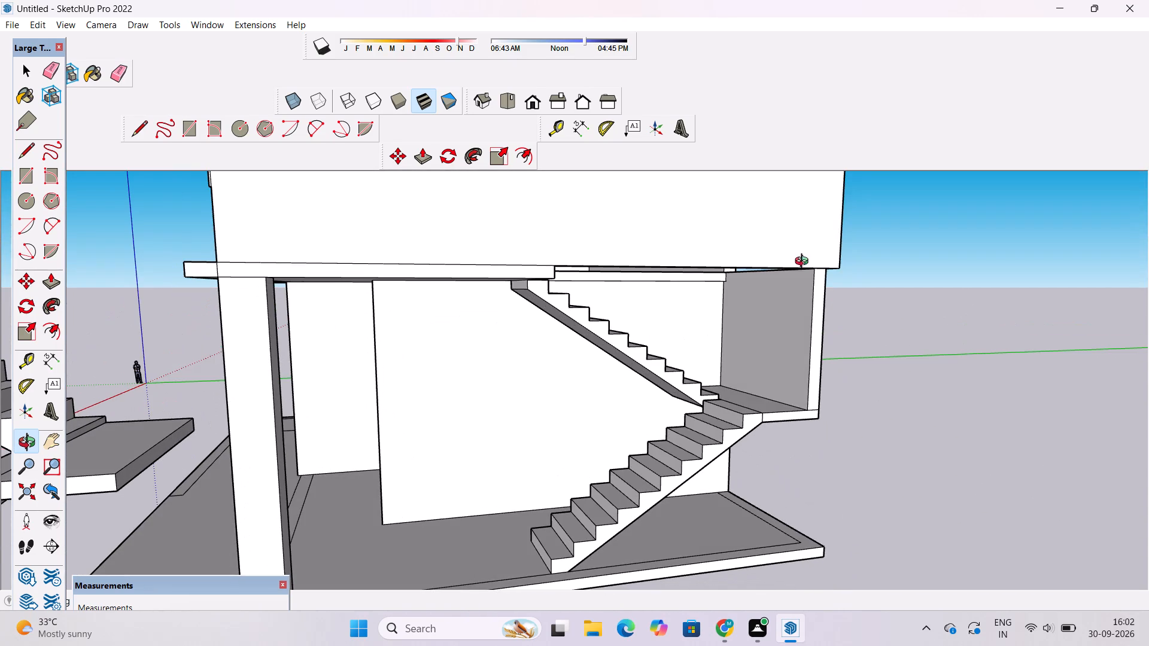
{"action": "left_click_drag", "start_coordinate": [749, 415], "coordinate": [893, 467]}
{"action": "scroll", "coordinate": [807, 381], "scroll_direction": "up", "scroll_amount": 9}
{"action": "left_click_drag", "start_coordinate": [744, 395], "coordinate": [707, 447], "text": "shift"}
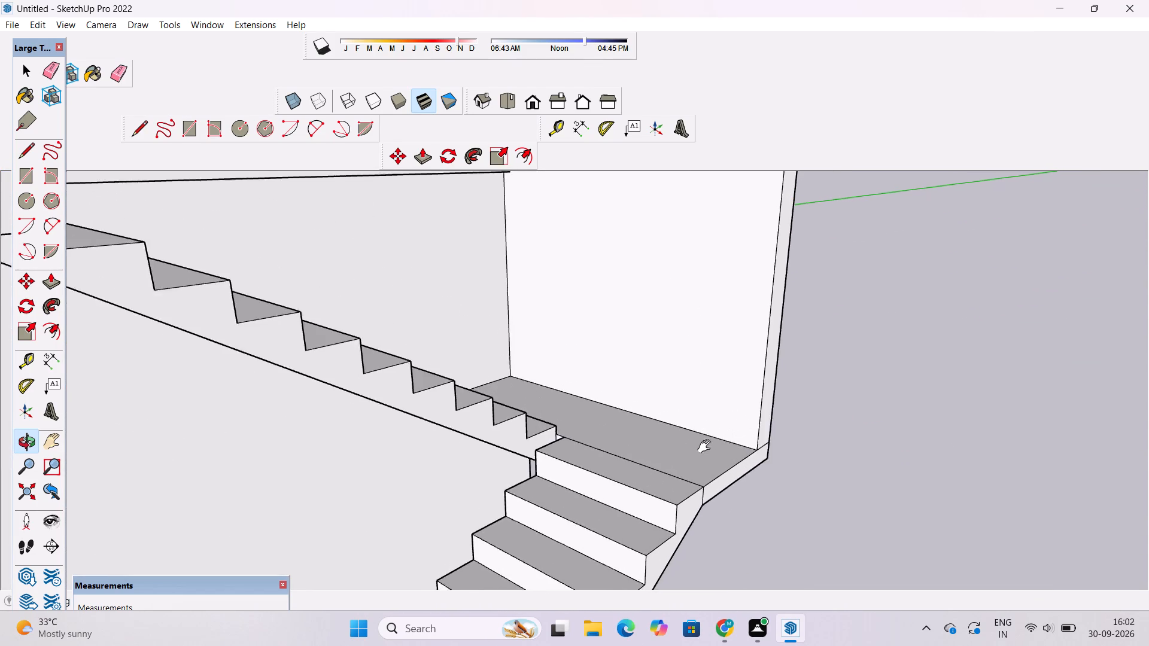
{"action": "left_click_drag", "start_coordinate": [707, 447], "coordinate": [702, 464], "text": "shift"}
{"action": "left_click_drag", "start_coordinate": [692, 461], "coordinate": [856, 538]}
{"action": "scroll", "coordinate": [838, 516], "scroll_direction": "down", "scroll_amount": 5}
{"action": "left_click_drag", "start_coordinate": [798, 472], "coordinate": [715, 635], "text": "shift"}
Pull the new wall's outer face out about 3 1/8" so it lies flush with the house wall's corner.
{"action": "scroll", "coordinate": [655, 528], "scroll_direction": "up", "scroll_amount": 3}
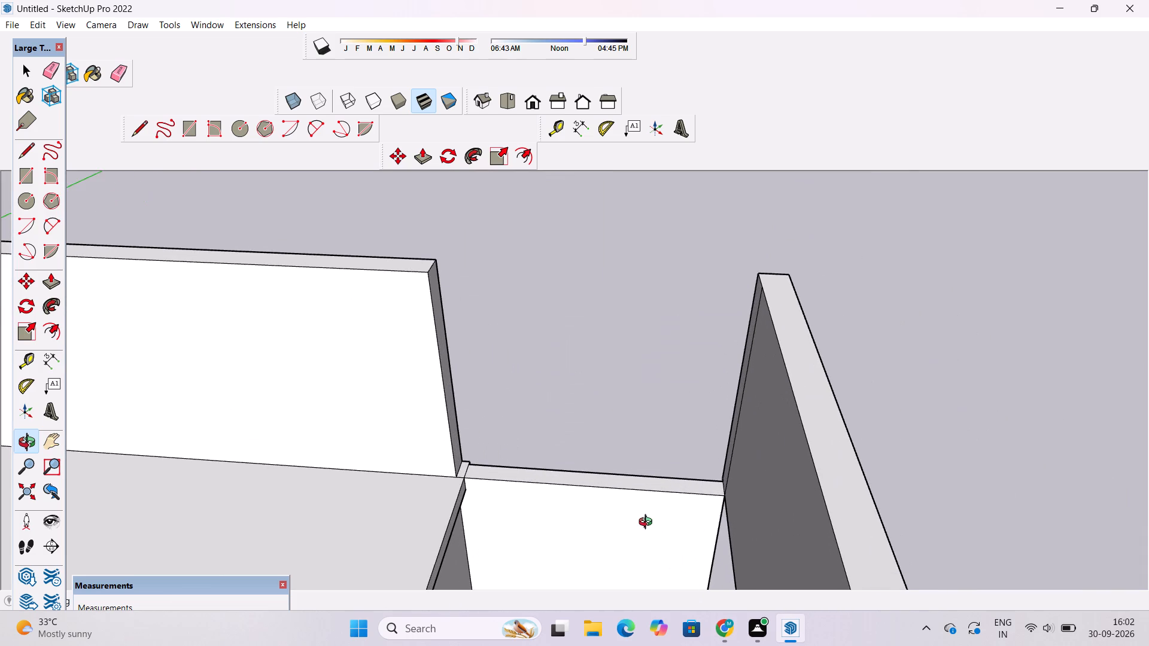
{"action": "left_click_drag", "start_coordinate": [648, 523], "coordinate": [656, 556]}
{"action": "scroll", "coordinate": [529, 497], "scroll_direction": "up", "scroll_amount": 8}
{"action": "left_click_drag", "start_coordinate": [475, 506], "coordinate": [518, 480]}
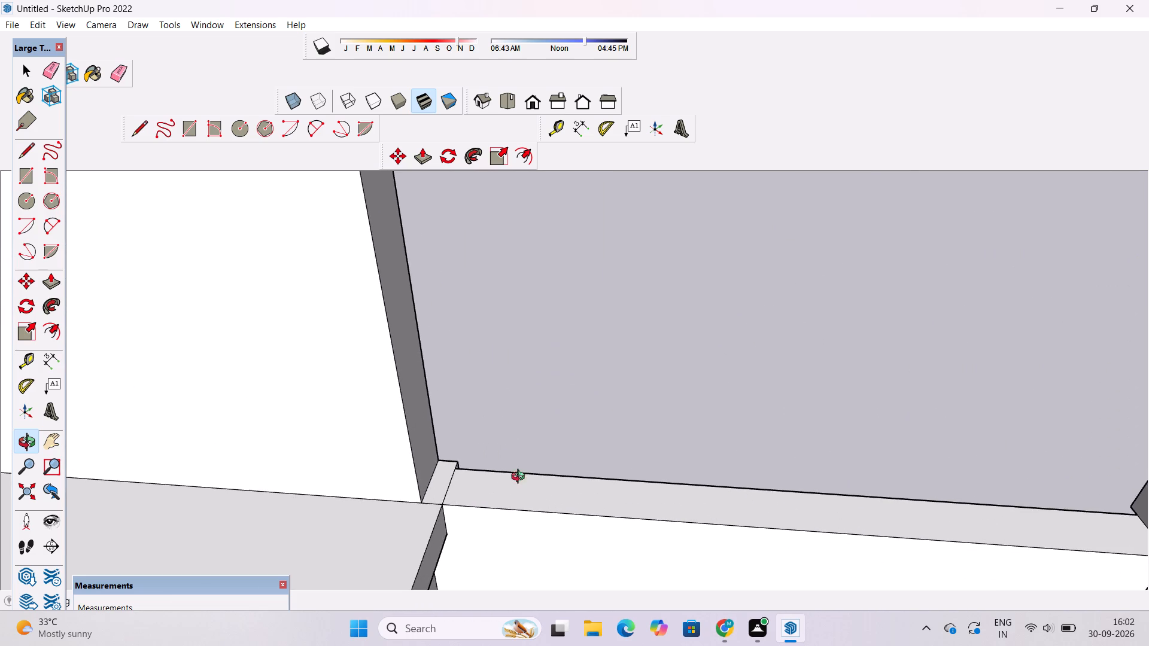
{"action": "left_click_drag", "start_coordinate": [519, 480], "coordinate": [331, 574]}
{"action": "scroll", "coordinate": [496, 380], "scroll_direction": "up", "scroll_amount": 4}
{"action": "scroll", "coordinate": [500, 379], "scroll_direction": "down", "scroll_amount": 5}
{"action": "left_click_drag", "start_coordinate": [552, 390], "coordinate": [494, 413]}
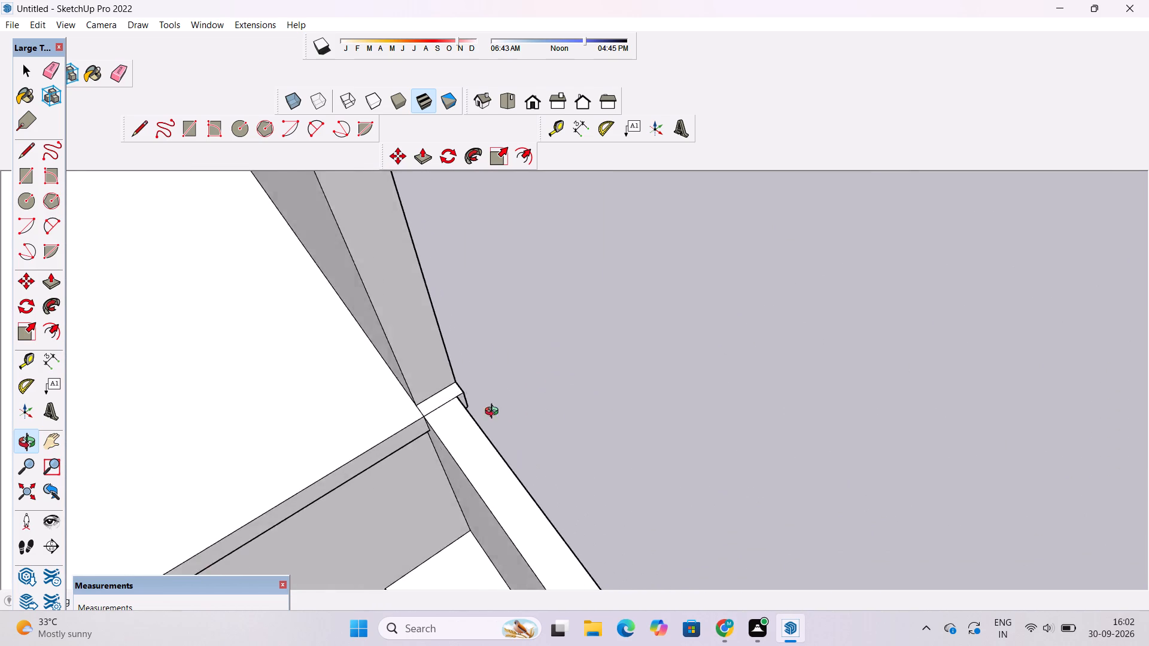
{"action": "left_click_drag", "start_coordinate": [494, 413], "coordinate": [384, 383]}
{"action": "left_click_drag", "start_coordinate": [398, 340], "coordinate": [458, 406], "text": "shift"}
{"action": "scroll", "coordinate": [458, 406], "scroll_direction": "up", "scroll_amount": 3}
{"action": "left_click_drag", "start_coordinate": [509, 407], "coordinate": [428, 384]}
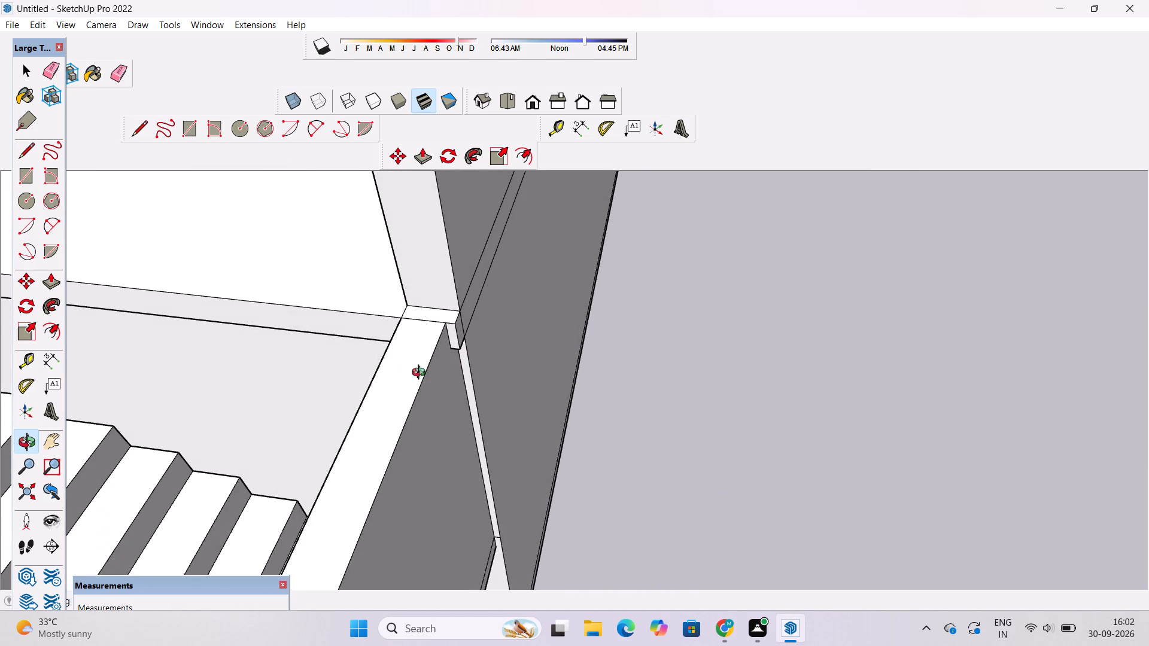
{"action": "scroll", "coordinate": [442, 368], "scroll_direction": "up", "scroll_amount": 4}
{"action": "left_click_drag", "start_coordinate": [444, 368], "coordinate": [453, 426], "text": "shift"}
{"action": "scroll", "coordinate": [490, 375], "scroll_direction": "up", "scroll_amount": 4, "text": "shift"}
{"action": "left_click_drag", "start_coordinate": [487, 374], "coordinate": [497, 419], "text": "shift"}
{"action": "scroll", "coordinate": [479, 423], "scroll_direction": "up", "scroll_amount": 2}
{"action": "key", "text": "space"}
{"action": "left_click", "coordinate": [438, 434]}
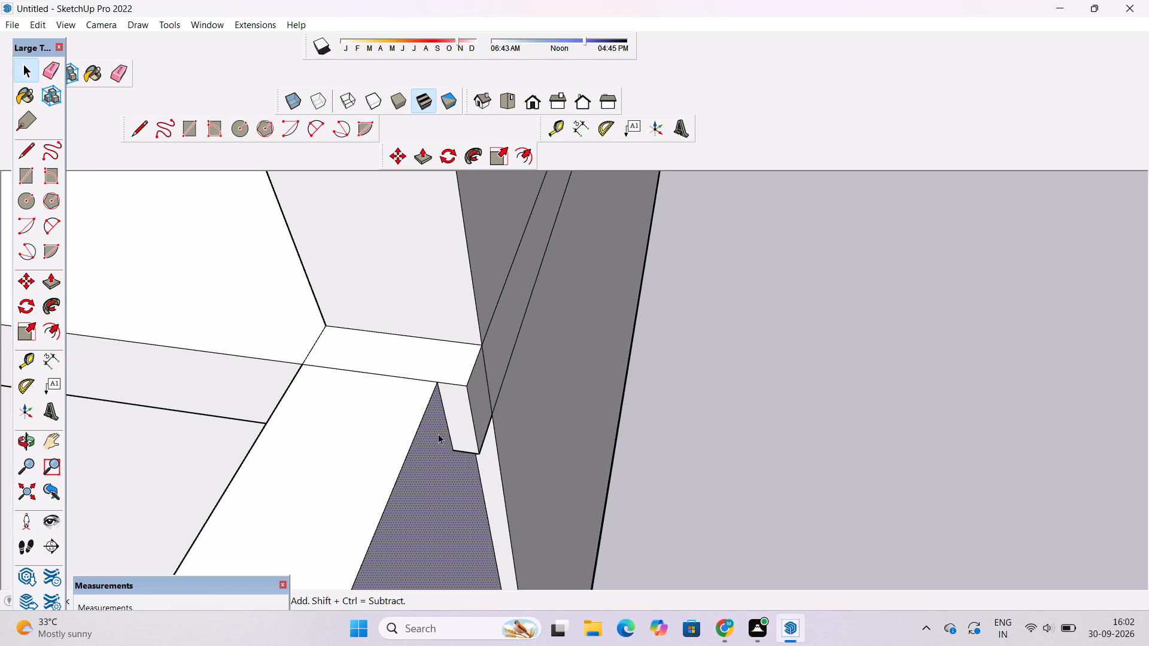
{"action": "key", "text": "p"}
{"action": "left_click", "coordinate": [438, 434]}
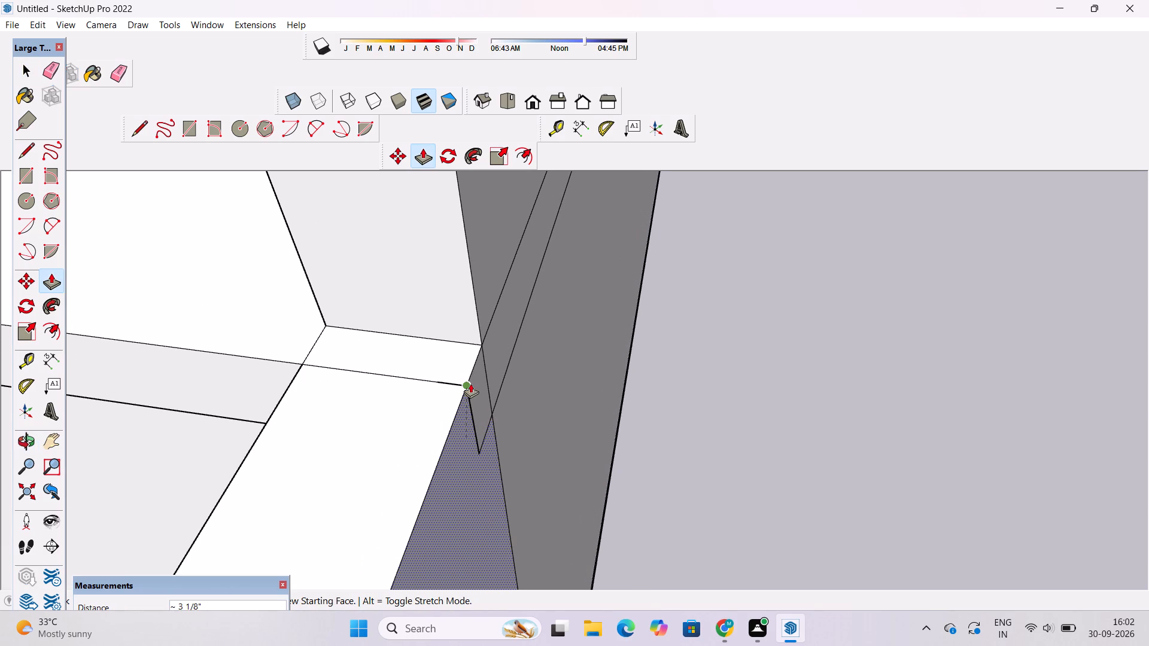
{"action": "left_click", "coordinate": [470, 383]}
Erase the leftover edges where the top of the new wall meets the house wall's corner.
{"action": "key", "text": "e"}
{"action": "left_click_drag", "start_coordinate": [481, 414], "coordinate": [473, 440]}
{"action": "left_click_drag", "start_coordinate": [490, 426], "coordinate": [487, 440]}
{"action": "left_click_drag", "start_coordinate": [428, 376], "coordinate": [425, 396]}
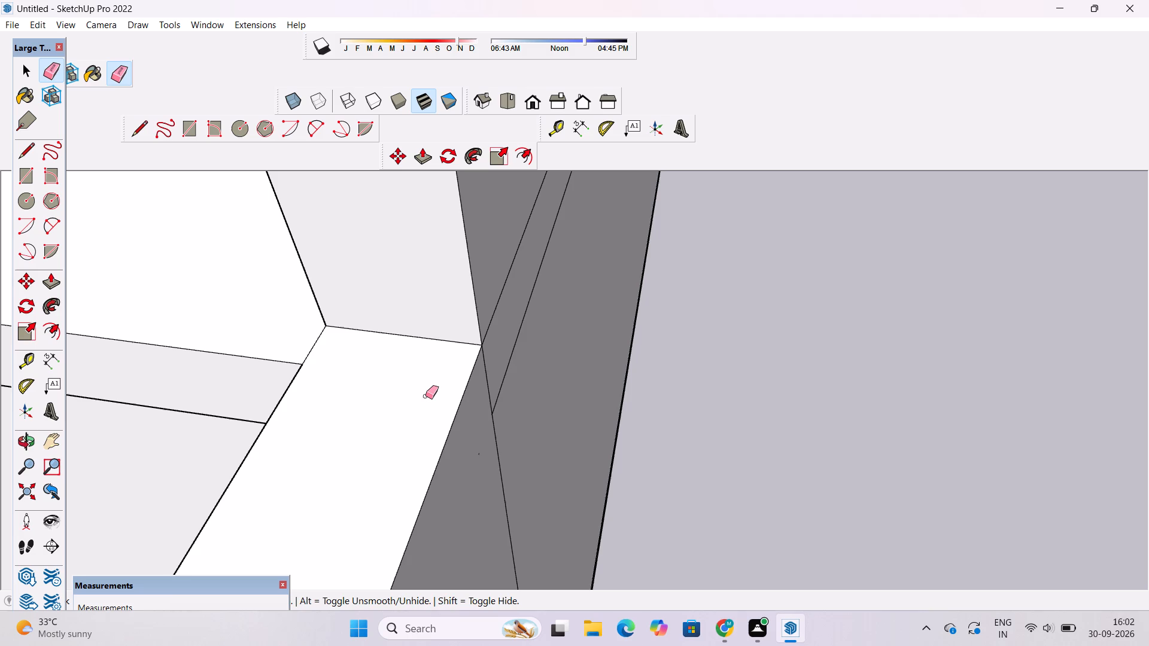
{"action": "key", "text": "o"}
{"action": "scroll", "coordinate": [435, 391], "scroll_direction": "down", "scroll_amount": 6}
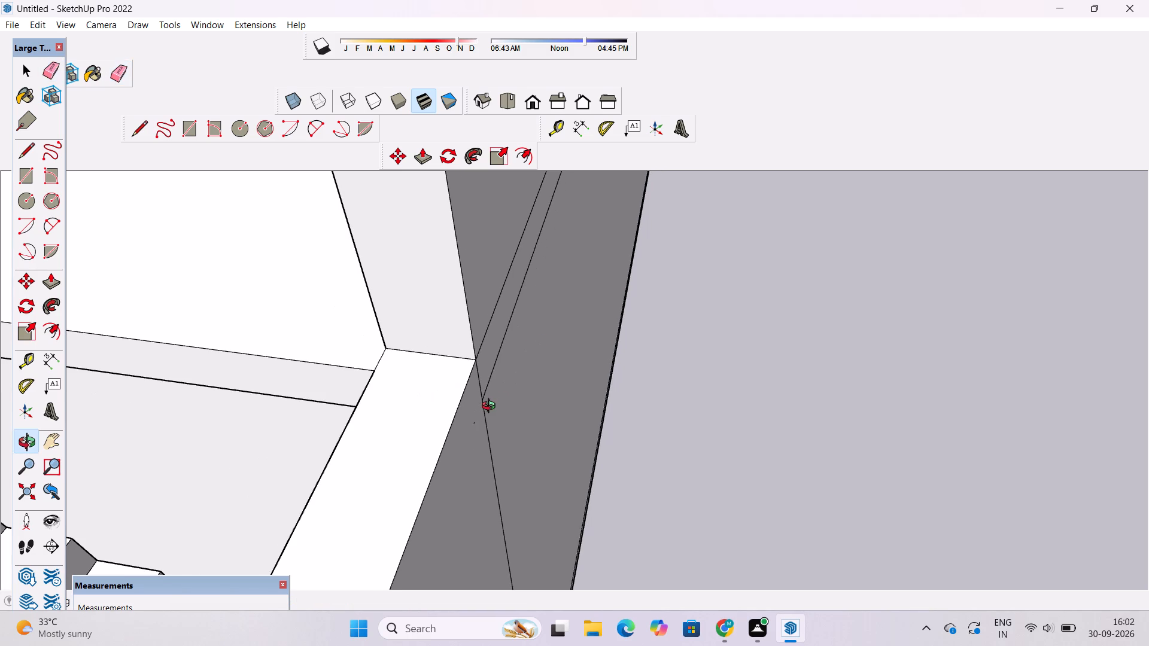
{"action": "key", "text": "e"}
{"action": "scroll", "coordinate": [479, 418], "scroll_direction": "up", "scroll_amount": 6}
{"action": "left_click", "coordinate": [470, 434]}
{"action": "left_click_drag", "start_coordinate": [467, 420], "coordinate": [468, 424]}
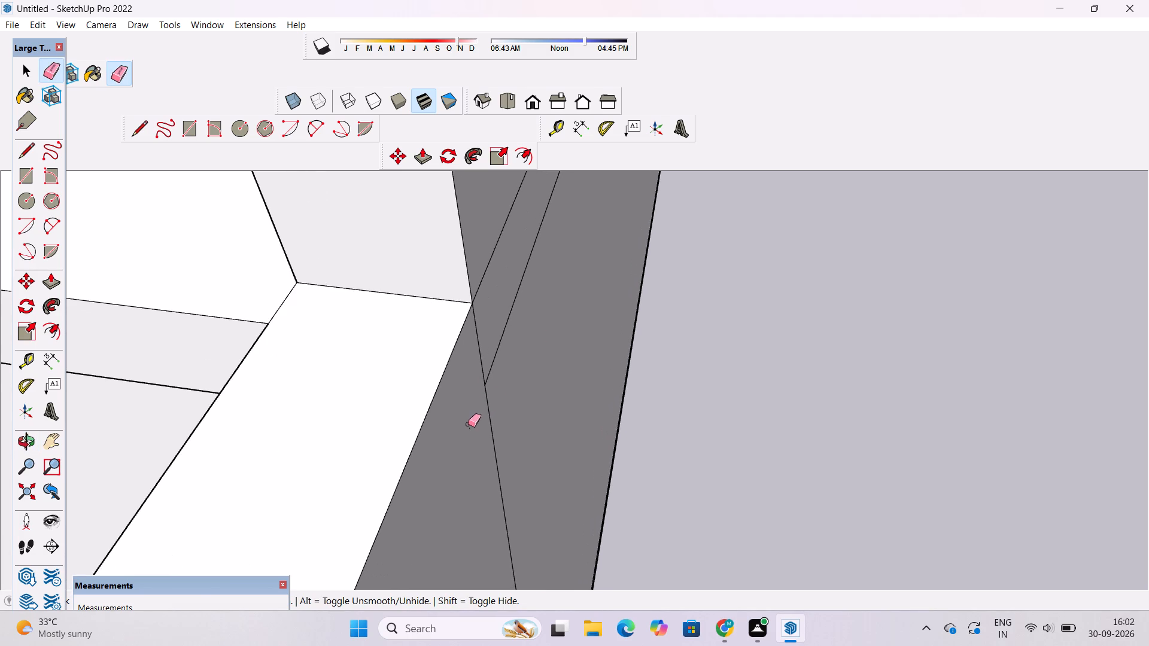
{"action": "left_click_drag", "start_coordinate": [468, 424], "coordinate": [471, 428]}
Pull the new wall's narrow bottom face down about 10 3/8" so it lines up with the landing's underside.
{"action": "key", "text": "o"}
{"action": "scroll", "coordinate": [566, 326], "scroll_direction": "down", "scroll_amount": 12}
{"action": "scroll", "coordinate": [566, 326], "scroll_direction": "up", "scroll_amount": 2}
{"action": "scroll", "coordinate": [566, 326], "scroll_direction": "down", "scroll_amount": 4}
{"action": "left_click_drag", "start_coordinate": [614, 464], "coordinate": [583, 330]}
{"action": "scroll", "coordinate": [583, 330], "scroll_direction": "down", "scroll_amount": 3}
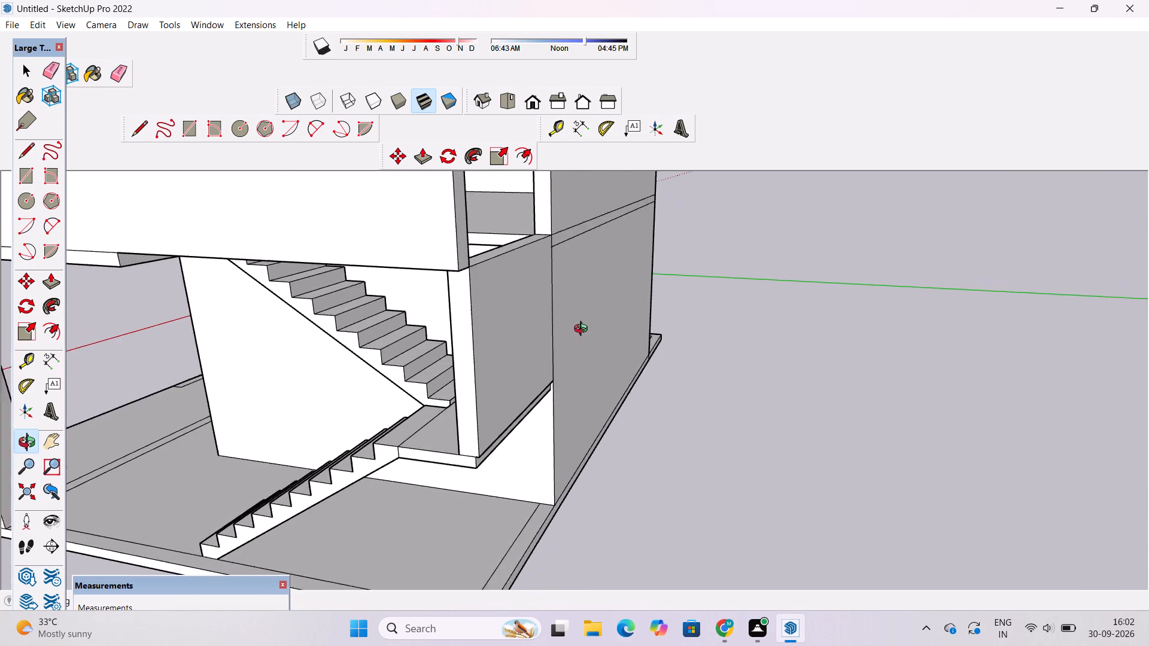
{"action": "scroll", "coordinate": [583, 330], "scroll_direction": "down", "scroll_amount": 3}
{"action": "scroll", "coordinate": [569, 443], "scroll_direction": "up", "scroll_amount": 2}
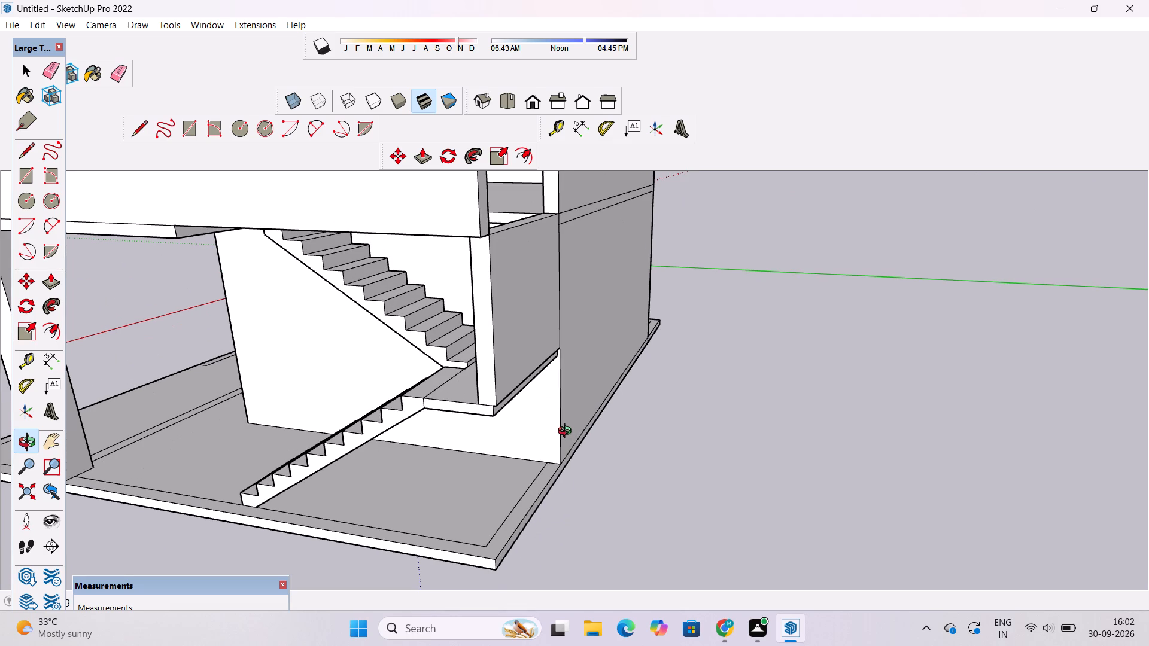
{"action": "scroll", "coordinate": [530, 418], "scroll_direction": "up", "scroll_amount": 4}
{"action": "left_click_drag", "start_coordinate": [528, 417], "coordinate": [517, 398]}
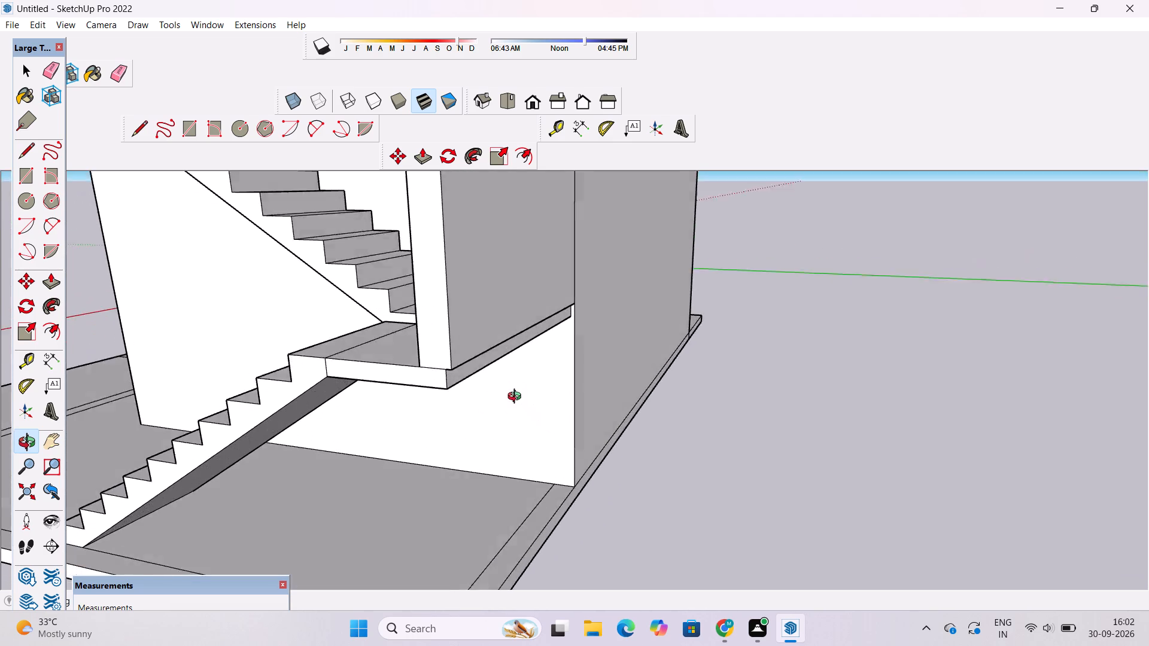
{"action": "left_click_drag", "start_coordinate": [517, 398], "coordinate": [515, 377]}
{"action": "left_click_drag", "start_coordinate": [524, 377], "coordinate": [677, 464], "text": "shift"}
{"action": "left_click_drag", "start_coordinate": [677, 464], "coordinate": [471, 407]}
{"action": "scroll", "coordinate": [496, 393], "scroll_direction": "up", "scroll_amount": 4}
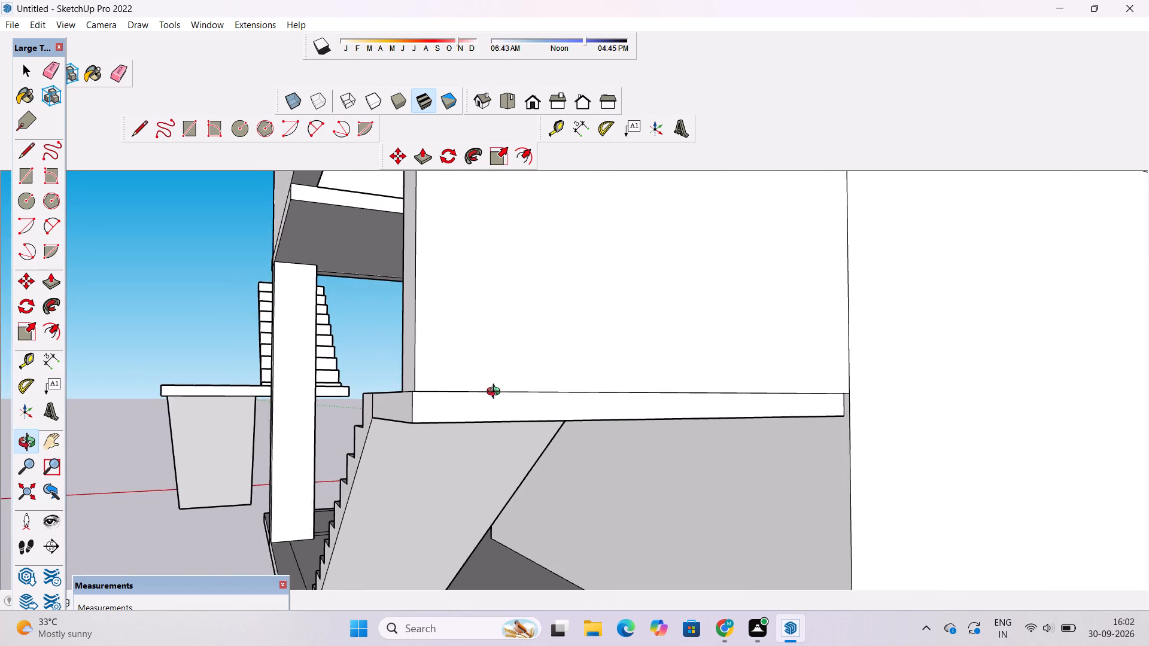
{"action": "scroll", "coordinate": [496, 393], "scroll_direction": "up", "scroll_amount": 4}
{"action": "left_click_drag", "start_coordinate": [500, 398], "coordinate": [628, 326]}
{"action": "left_click_drag", "start_coordinate": [656, 292], "coordinate": [599, 310], "text": "shift"}
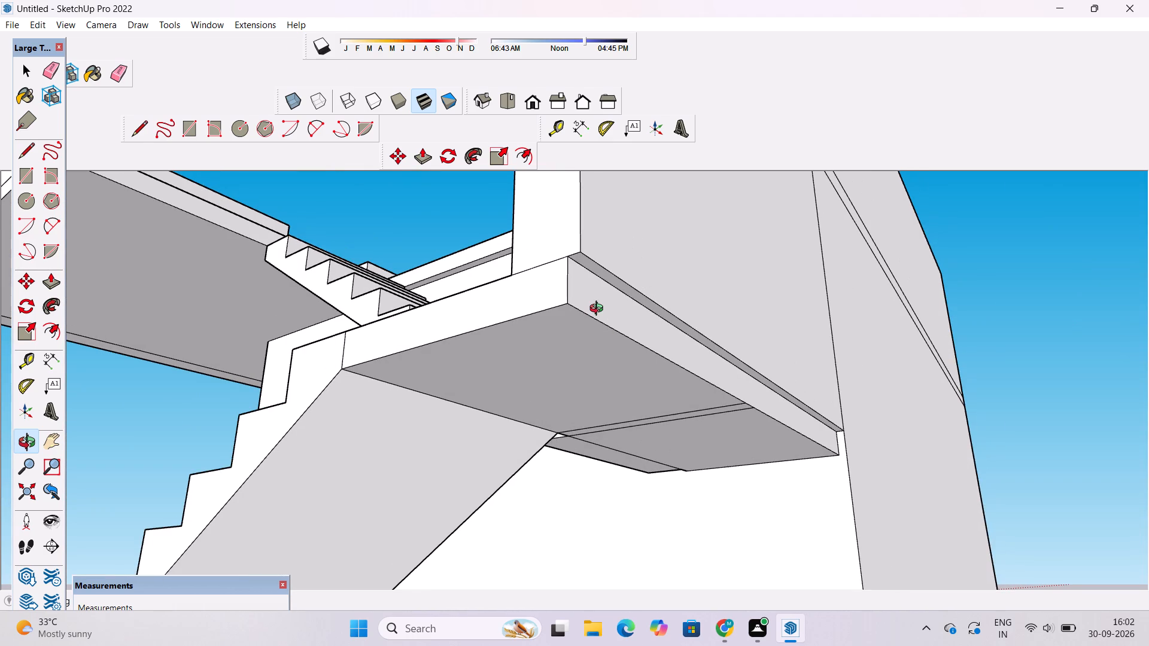
{"action": "key", "text": "p"}
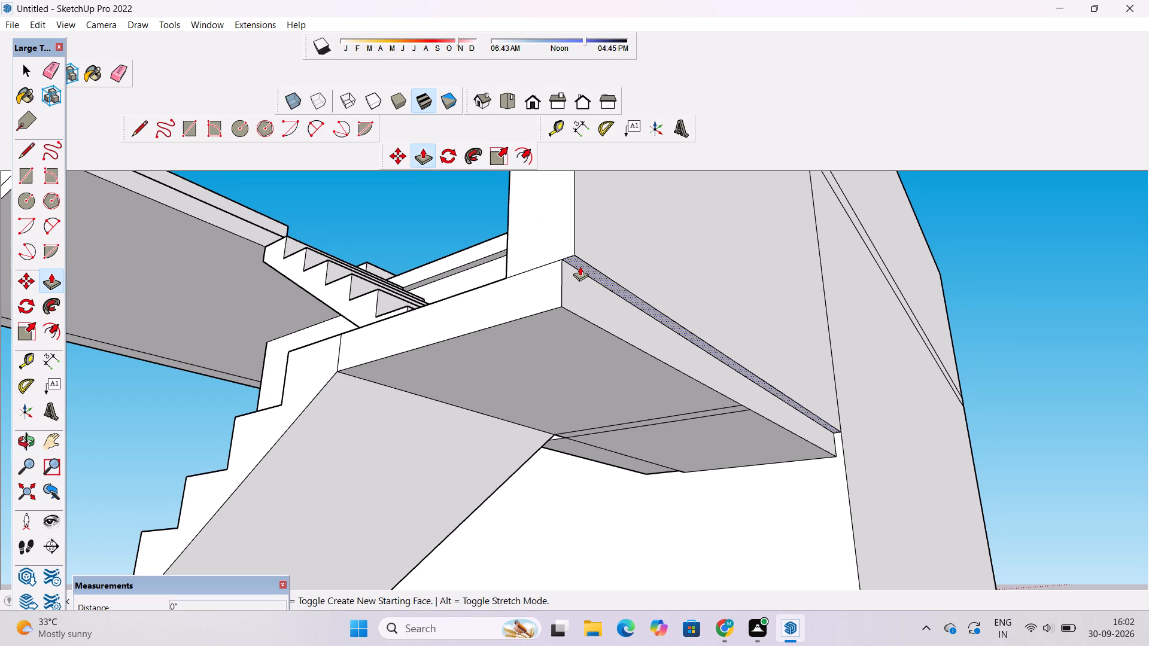
{"action": "left_click", "coordinate": [580, 266]}
{"action": "left_click", "coordinate": [559, 307]}
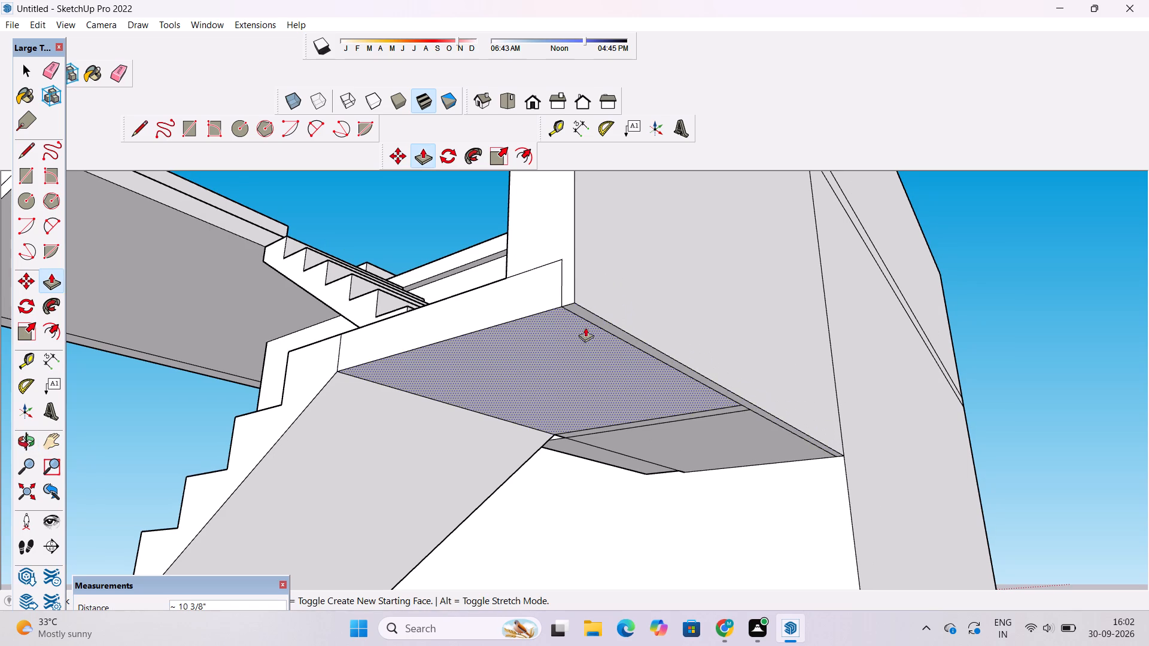
Erase the leftover seam edges on the underside between the landing and the extended wall.
{"action": "key", "text": "o"}
{"action": "scroll", "coordinate": [604, 352], "scroll_direction": "down", "scroll_amount": 4}
{"action": "left_click_drag", "start_coordinate": [574, 331], "coordinate": [633, 334]}
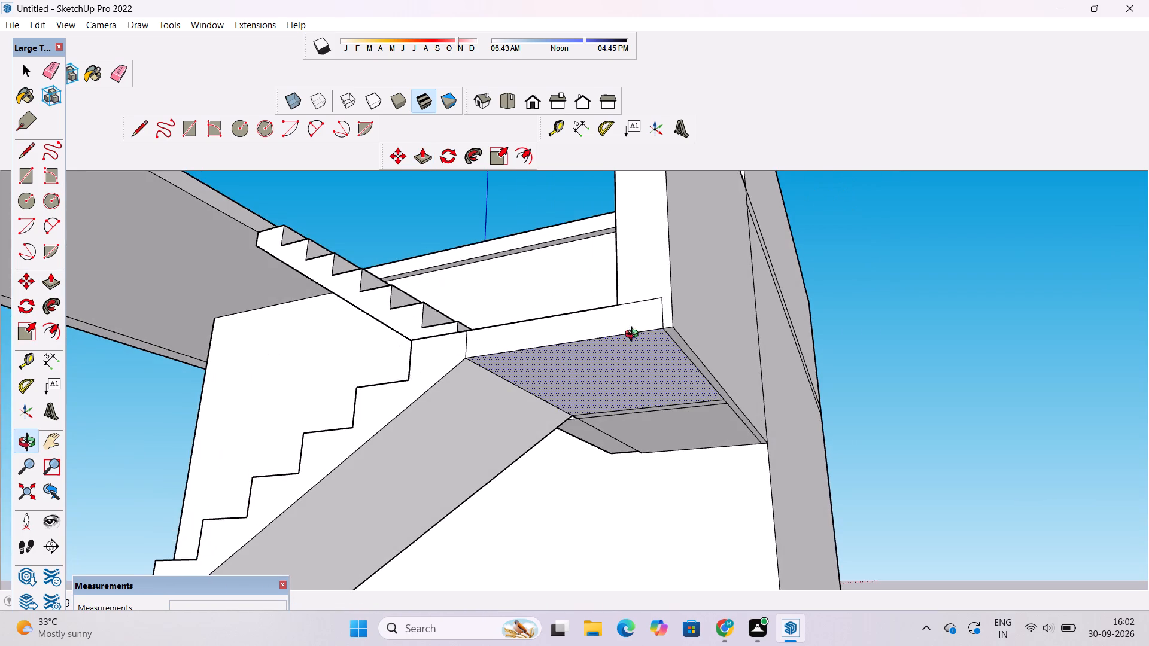
{"action": "scroll", "coordinate": [634, 336], "scroll_direction": "up", "scroll_amount": 2}
{"action": "key", "text": "e"}
{"action": "scroll", "coordinate": [630, 300], "scroll_direction": "up", "scroll_amount": 4}
{"action": "left_click_drag", "start_coordinate": [657, 284], "coordinate": [674, 307]}
{"action": "left_click_drag", "start_coordinate": [703, 285], "coordinate": [695, 315]}
{"action": "scroll", "coordinate": [721, 373], "scroll_direction": "up", "scroll_amount": 4}
{"action": "left_click_drag", "start_coordinate": [718, 361], "coordinate": [718, 371]}
{"action": "scroll", "coordinate": [782, 477], "scroll_direction": "up", "scroll_amount": 2}
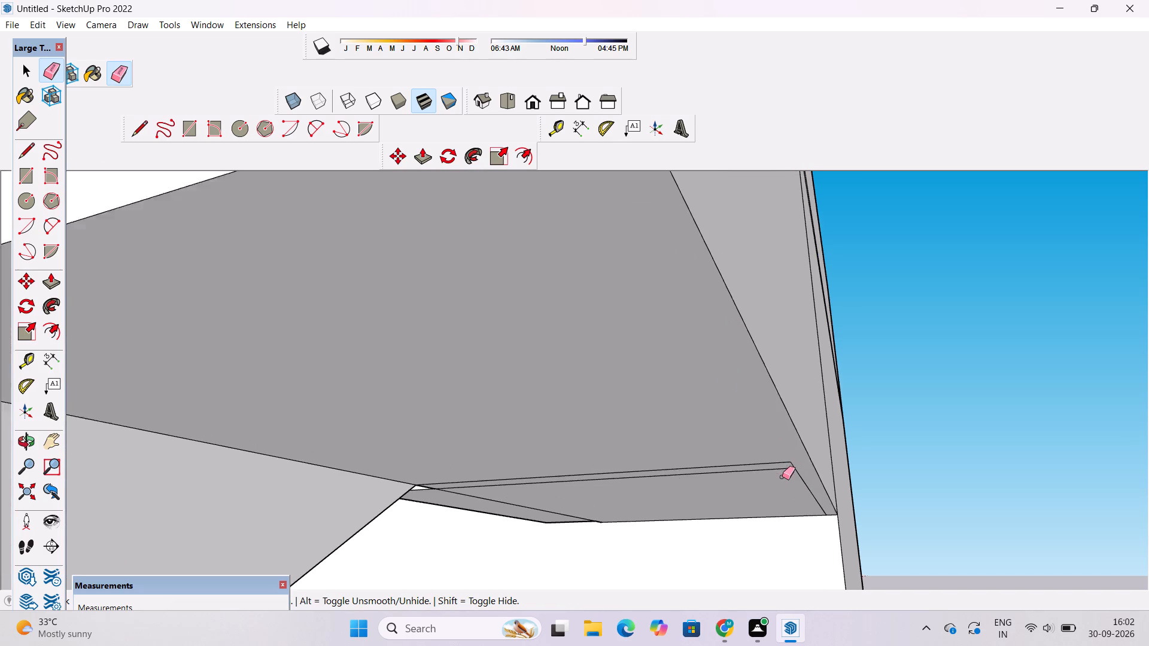
{"action": "scroll", "coordinate": [782, 477], "scroll_direction": "up", "scroll_amount": 2}
{"action": "left_click_drag", "start_coordinate": [771, 443], "coordinate": [803, 473]}
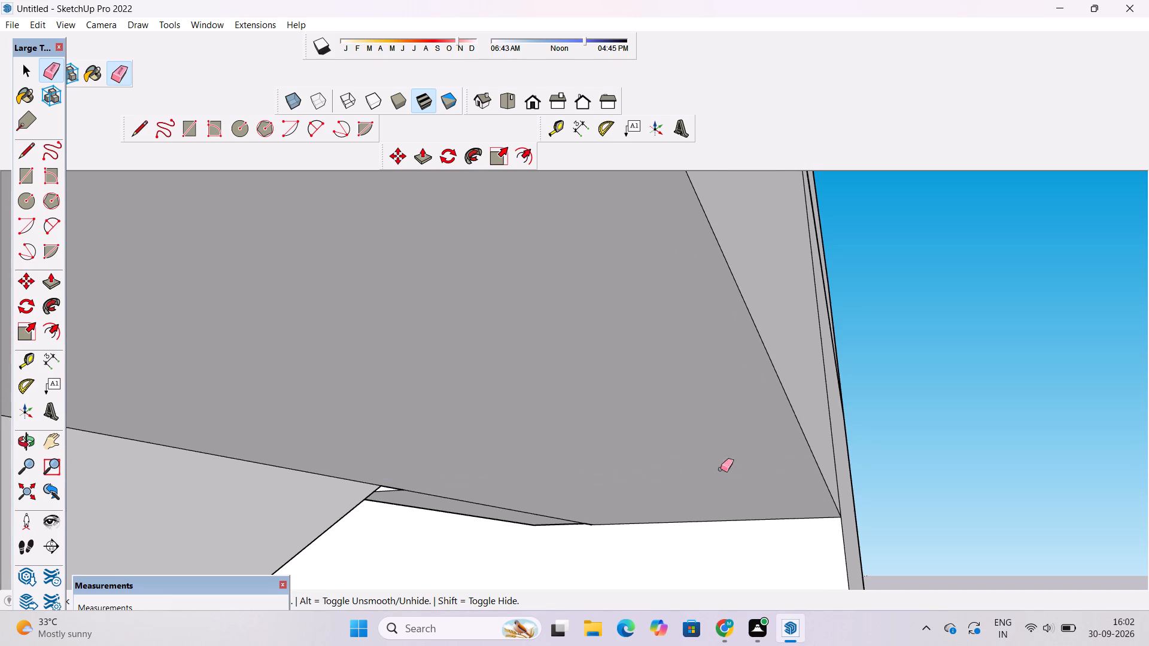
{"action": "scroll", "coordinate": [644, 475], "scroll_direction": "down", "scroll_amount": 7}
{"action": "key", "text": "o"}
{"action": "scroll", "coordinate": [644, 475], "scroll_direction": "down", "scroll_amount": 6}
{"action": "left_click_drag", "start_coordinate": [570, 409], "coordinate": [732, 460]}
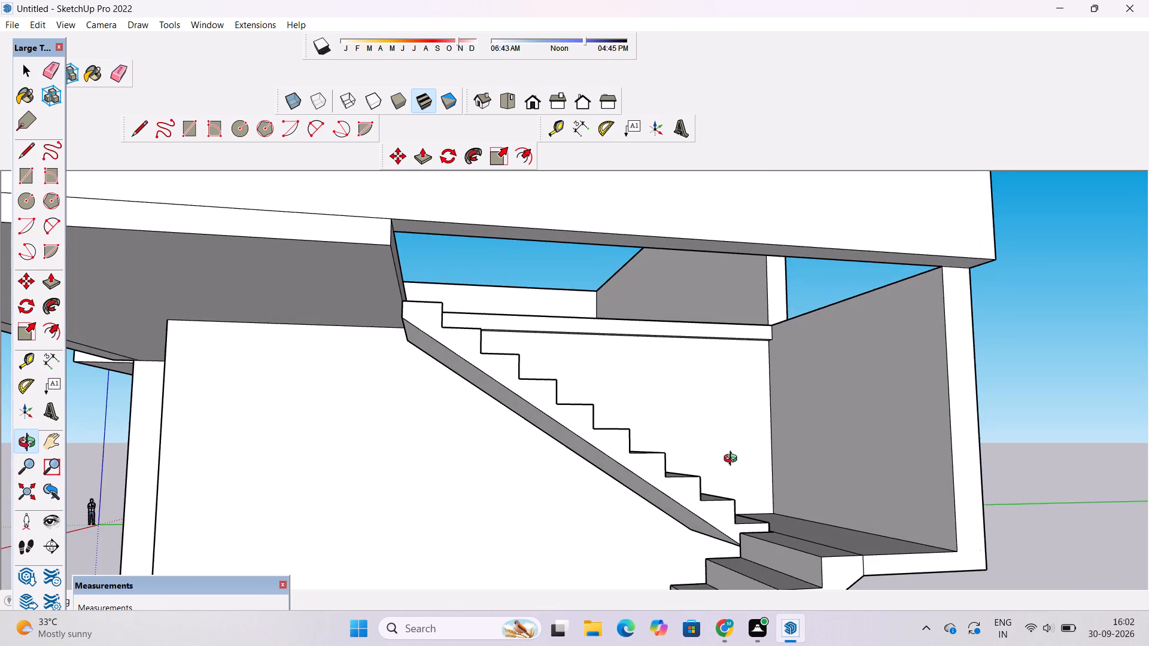
Examine the enclosed landing, its outer wall and the two stair flights from several angles.
{"action": "scroll", "coordinate": [733, 456], "scroll_direction": "down", "scroll_amount": 6}
{"action": "left_click_drag", "start_coordinate": [748, 476], "coordinate": [607, 440]}
{"action": "scroll", "coordinate": [610, 438], "scroll_direction": "up", "scroll_amount": 3}
{"action": "left_click_drag", "start_coordinate": [612, 449], "coordinate": [609, 490]}
{"action": "left_click_drag", "start_coordinate": [609, 490], "coordinate": [604, 510]}
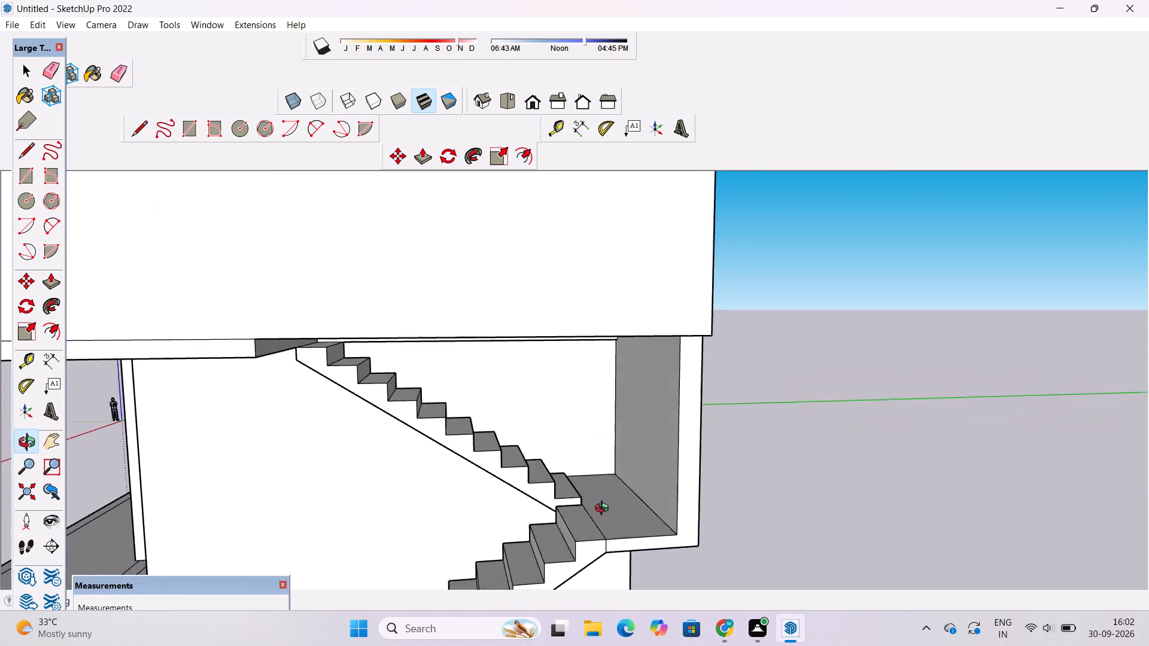
{"action": "left_click_drag", "start_coordinate": [604, 510], "coordinate": [397, 589]}
{"action": "scroll", "coordinate": [454, 523], "scroll_direction": "up", "scroll_amount": 3}
{"action": "left_click_drag", "start_coordinate": [418, 531], "coordinate": [626, 502]}
{"action": "left_click_drag", "start_coordinate": [627, 500], "coordinate": [597, 410], "text": "shift"}
{"action": "scroll", "coordinate": [594, 397], "scroll_direction": "down", "scroll_amount": 3}
{"action": "left_click_drag", "start_coordinate": [616, 422], "coordinate": [670, 412]}
{"action": "left_click_drag", "start_coordinate": [668, 407], "coordinate": [609, 502], "text": "shift"}
{"action": "scroll", "coordinate": [598, 492], "scroll_direction": "up", "scroll_amount": 2}
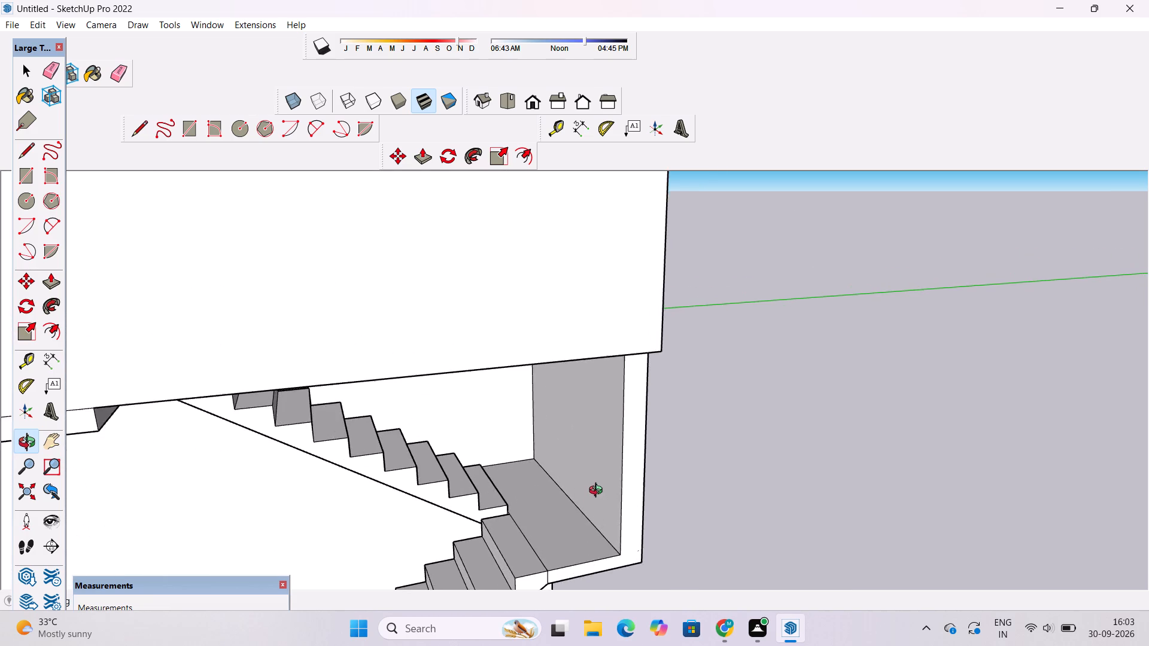
Push the inner face of the landing's end wall 6" outward to make the wall thinner.
{"action": "left_click_drag", "start_coordinate": [599, 484], "coordinate": [672, 590]}
{"action": "scroll", "coordinate": [664, 565], "scroll_direction": "down", "scroll_amount": 4}
{"action": "left_click_drag", "start_coordinate": [598, 391], "coordinate": [628, 446]}
{"action": "scroll", "coordinate": [627, 448], "scroll_direction": "up", "scroll_amount": 7}
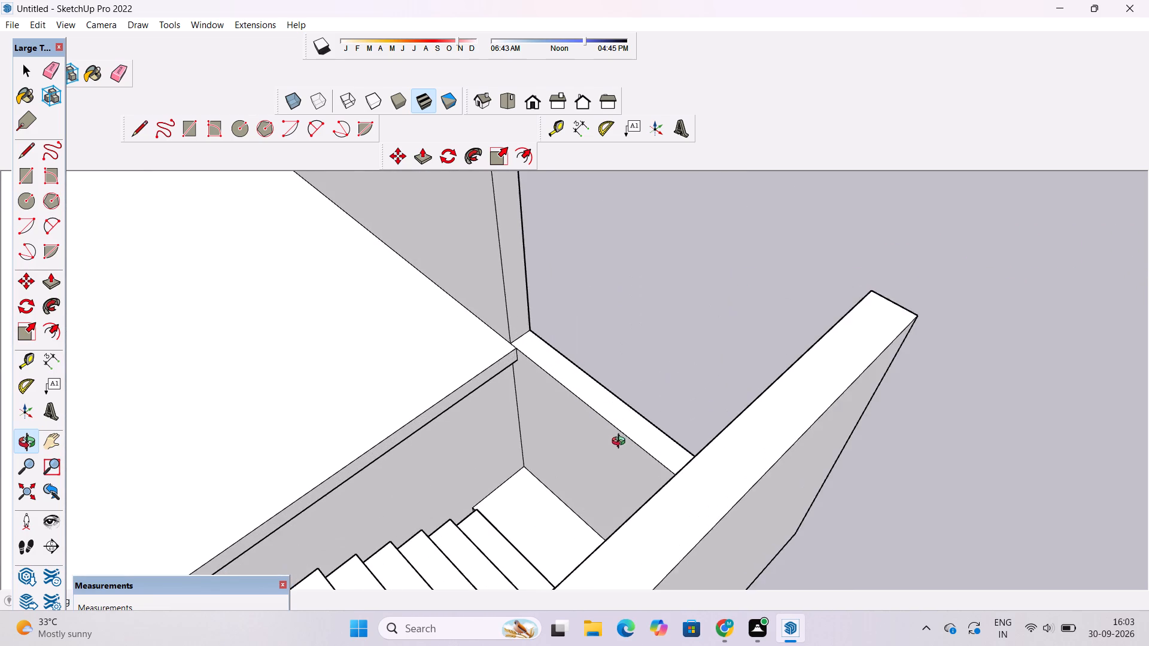
{"action": "left_click_drag", "start_coordinate": [620, 443], "coordinate": [593, 481]}
{"action": "scroll", "coordinate": [592, 482], "scroll_direction": "up", "scroll_amount": 4}
{"action": "key", "text": "space"}
{"action": "left_click", "coordinate": [592, 482]}
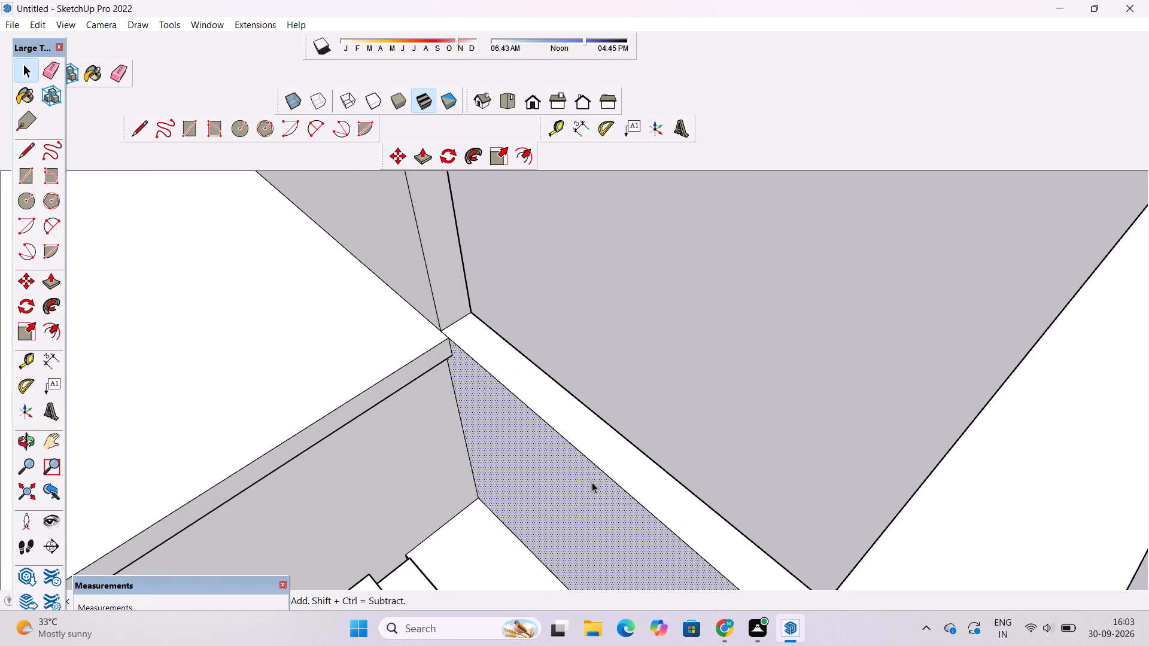
{"action": "key", "text": "p"}
{"action": "left_click", "coordinate": [592, 482]}
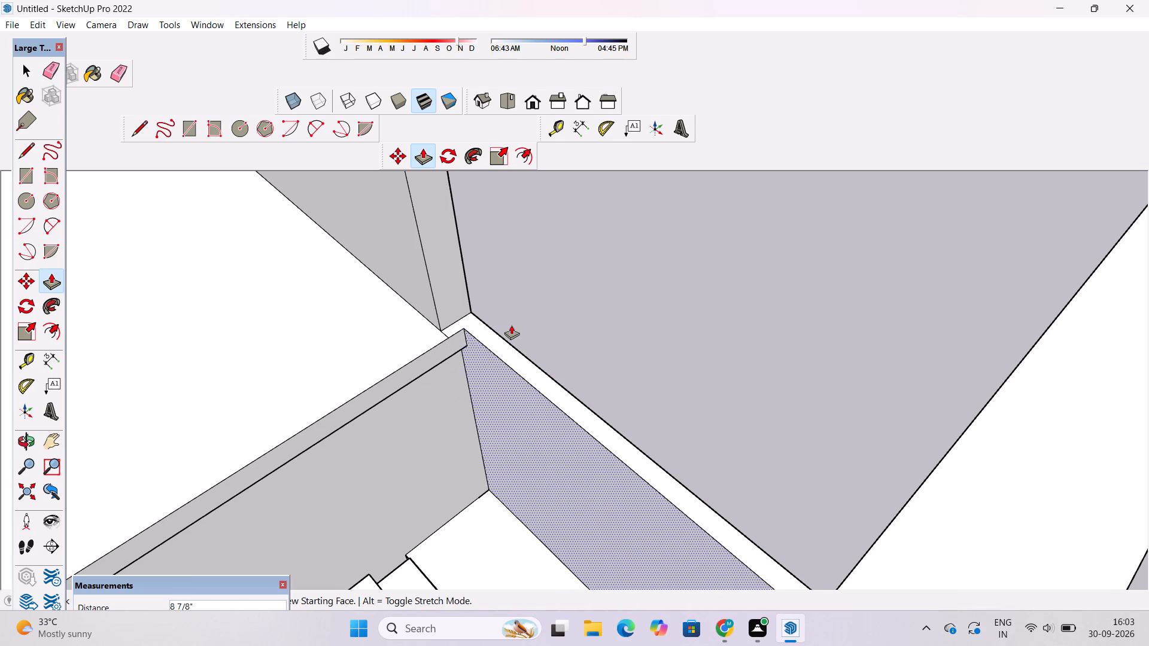
{"action": "type", "text": "6\""}
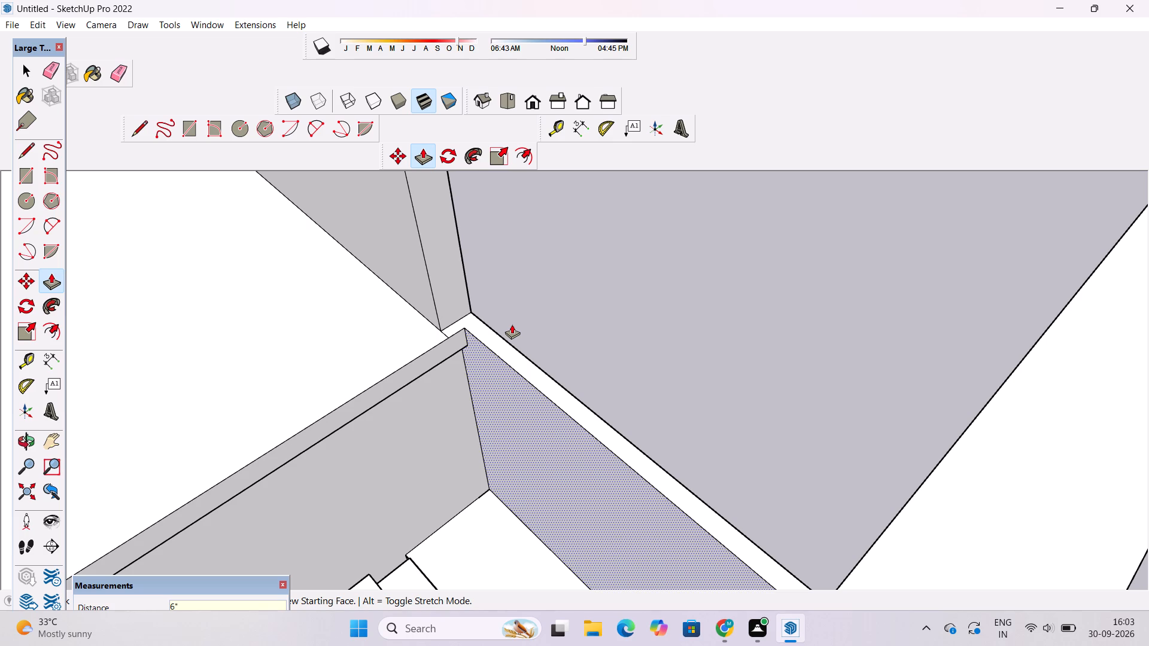
{"action": "key", "text": "Return"}
{"action": "key", "text": "space"}
Examine the staircase and landing from outside, closing in on the landing's open edge beside the top step of the lower flight.
{"action": "key", "text": "o"}
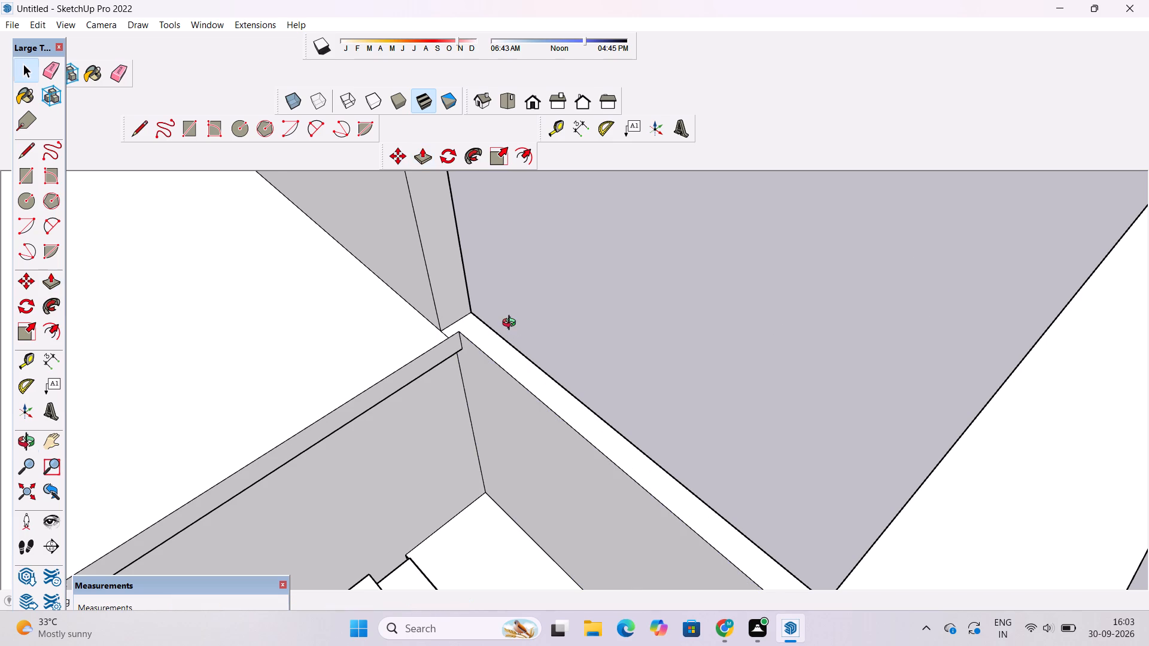
{"action": "scroll", "coordinate": [512, 324], "scroll_direction": "down", "scroll_amount": 7}
{"action": "left_click_drag", "start_coordinate": [572, 383], "coordinate": [420, 273]}
{"action": "scroll", "coordinate": [496, 384], "scroll_direction": "up", "scroll_amount": 4}
{"action": "left_click_drag", "start_coordinate": [488, 419], "coordinate": [509, 425]}
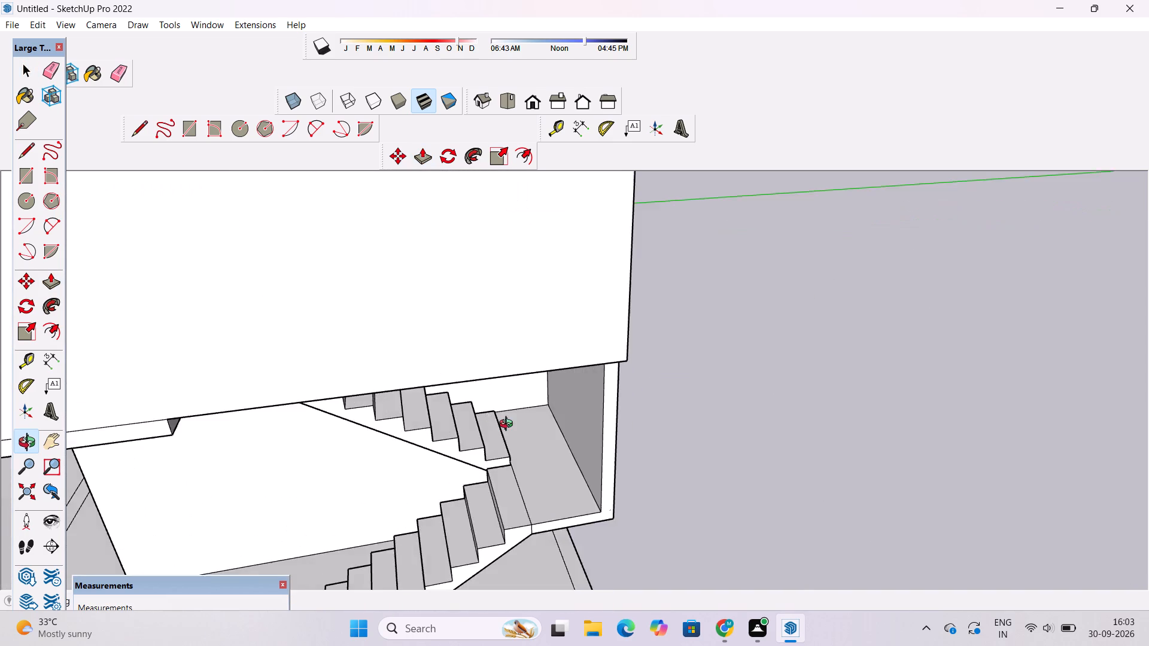
{"action": "left_click_drag", "start_coordinate": [509, 425], "coordinate": [521, 388]}
{"action": "scroll", "coordinate": [521, 388], "scroll_direction": "down", "scroll_amount": 6}
{"action": "left_click_drag", "start_coordinate": [497, 415], "coordinate": [588, 379]}
{"action": "scroll", "coordinate": [591, 368], "scroll_direction": "down", "scroll_amount": 4}
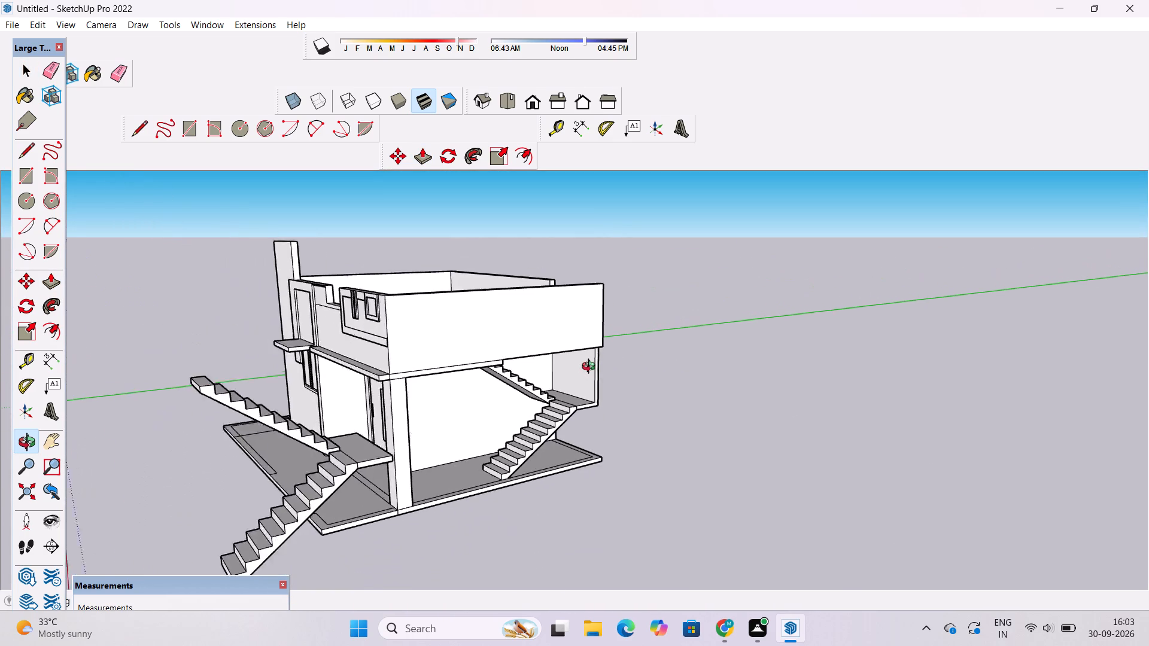
{"action": "scroll", "coordinate": [591, 368], "scroll_direction": "down", "scroll_amount": 2}
{"action": "scroll", "coordinate": [592, 370], "scroll_direction": "up", "scroll_amount": 6}
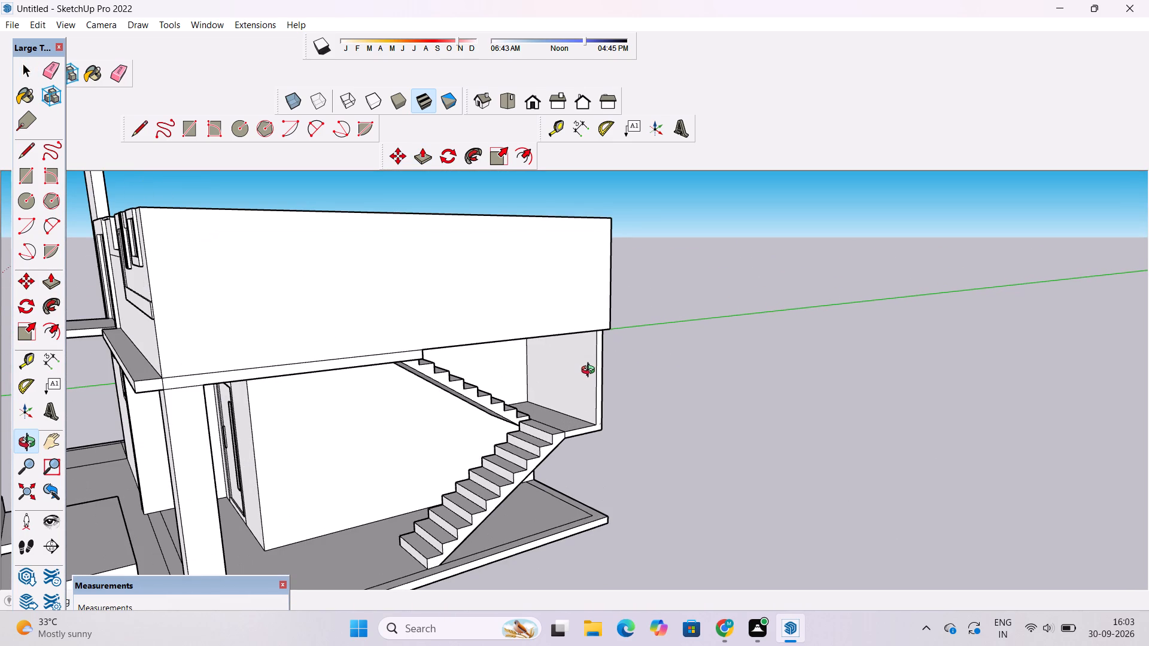
{"action": "left_click_drag", "start_coordinate": [600, 407], "coordinate": [518, 425]}
{"action": "scroll", "coordinate": [542, 416], "scroll_direction": "up", "scroll_amount": 7}
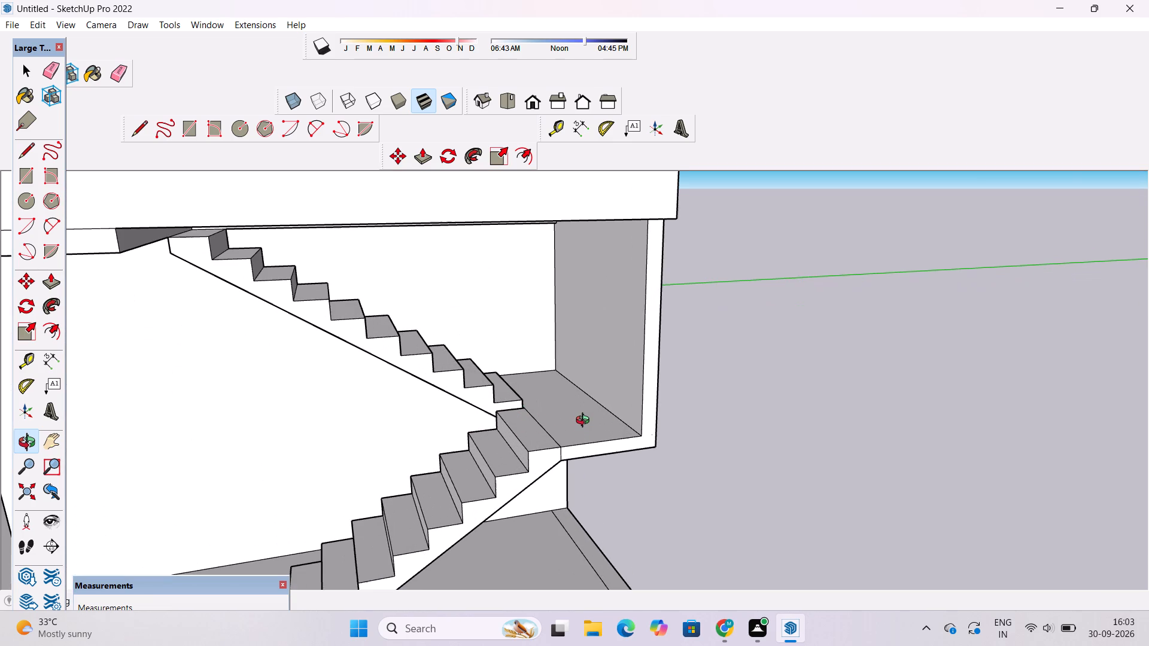
{"action": "left_click_drag", "start_coordinate": [593, 434], "coordinate": [546, 441]}
{"action": "left_click_drag", "start_coordinate": [538, 441], "coordinate": [646, 422], "text": "shift"}
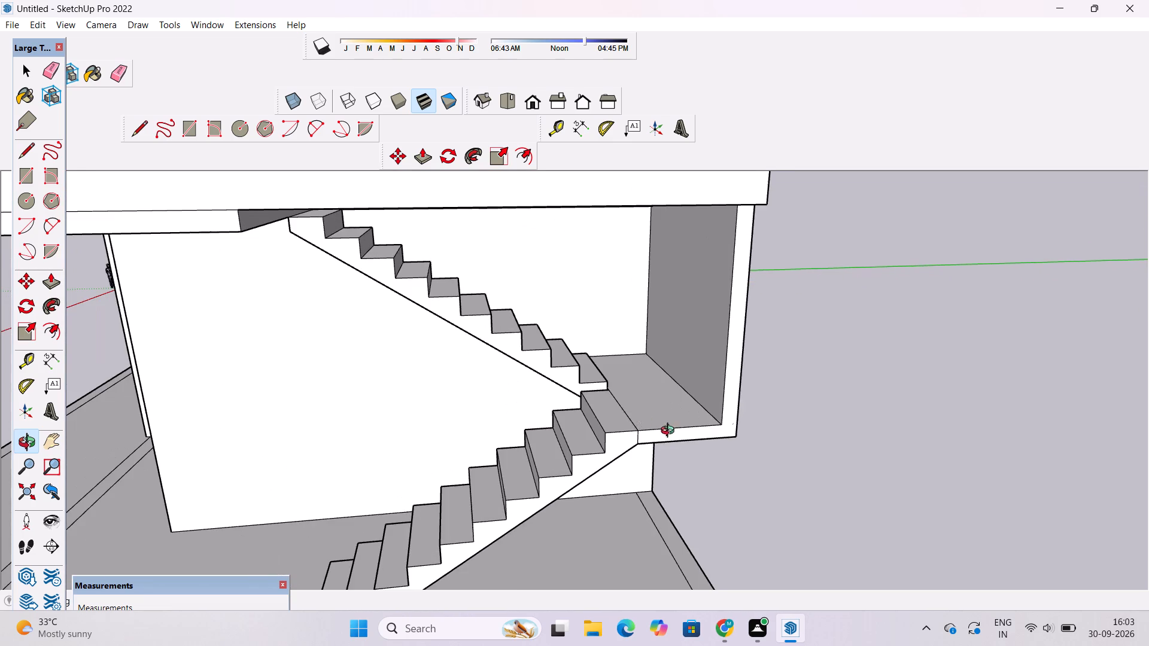
{"action": "left_click_drag", "start_coordinate": [674, 441], "coordinate": [679, 493]}
{"action": "scroll", "coordinate": [648, 477], "scroll_direction": "up", "scroll_amount": 4}
{"action": "left_click_drag", "start_coordinate": [648, 477], "coordinate": [664, 434], "text": "shift"}
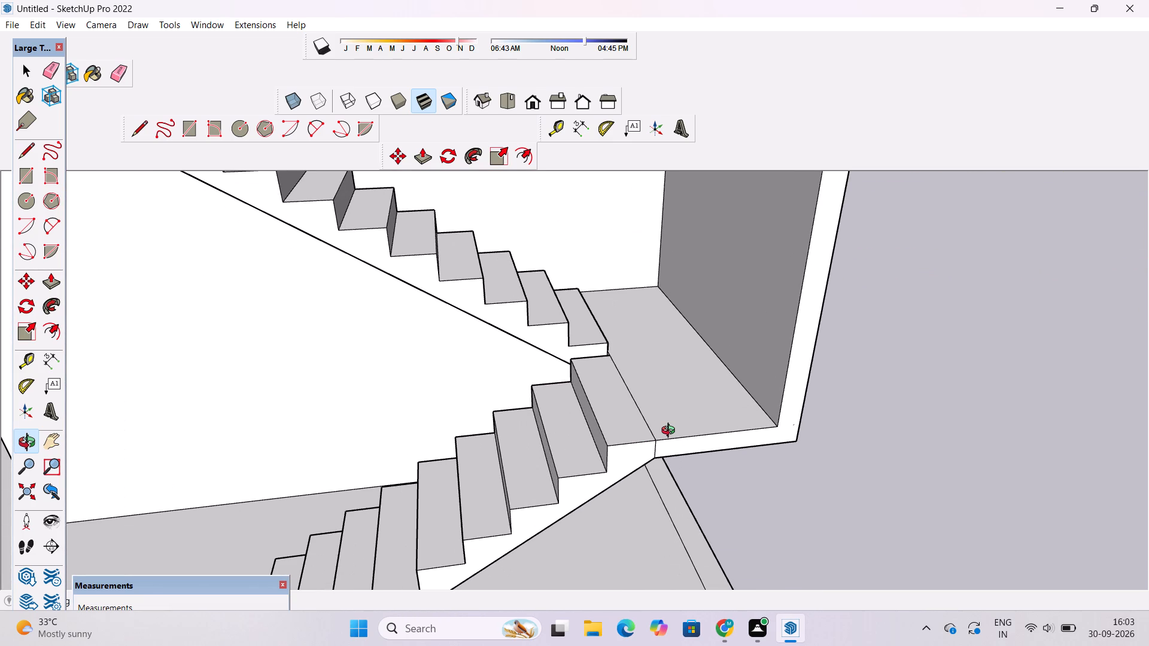
{"action": "left_click_drag", "start_coordinate": [670, 449], "coordinate": [673, 488]}
{"action": "left_click_drag", "start_coordinate": [673, 484], "coordinate": [680, 437], "text": "shift"}
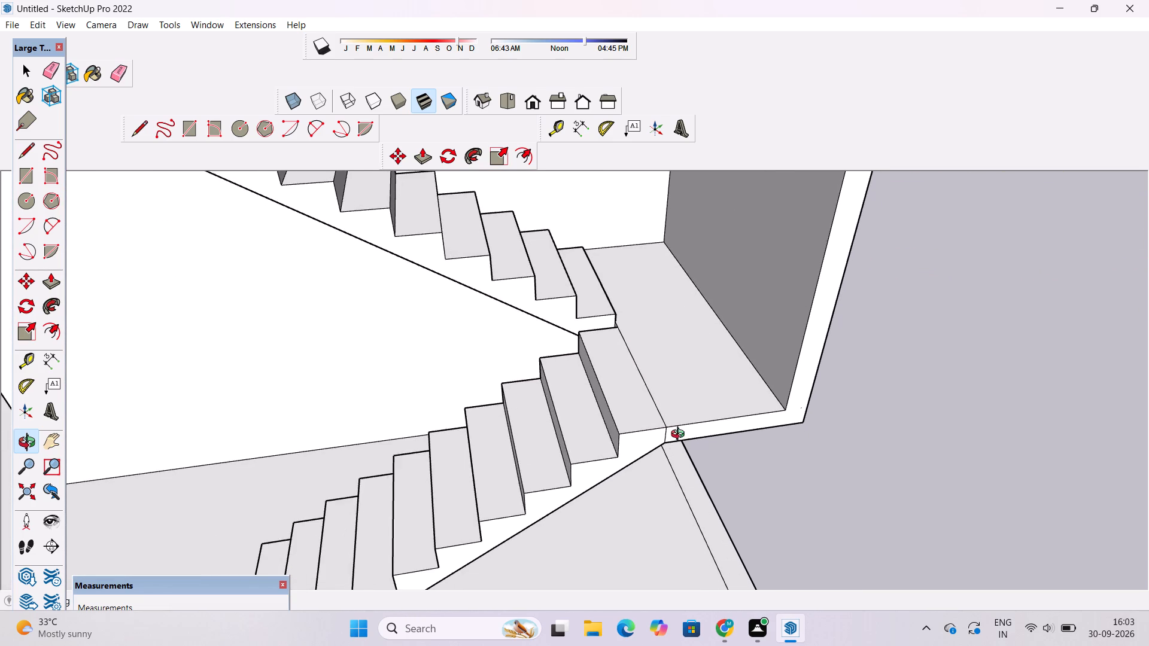
{"action": "left_click_drag", "start_coordinate": [680, 435], "coordinate": [670, 463]}
{"action": "scroll", "coordinate": [670, 465], "scroll_direction": "up", "scroll_amount": 3}
{"action": "left_click_drag", "start_coordinate": [670, 465], "coordinate": [661, 512]}
{"action": "left_click_drag", "start_coordinate": [638, 486], "coordinate": [636, 474], "text": "shift"}
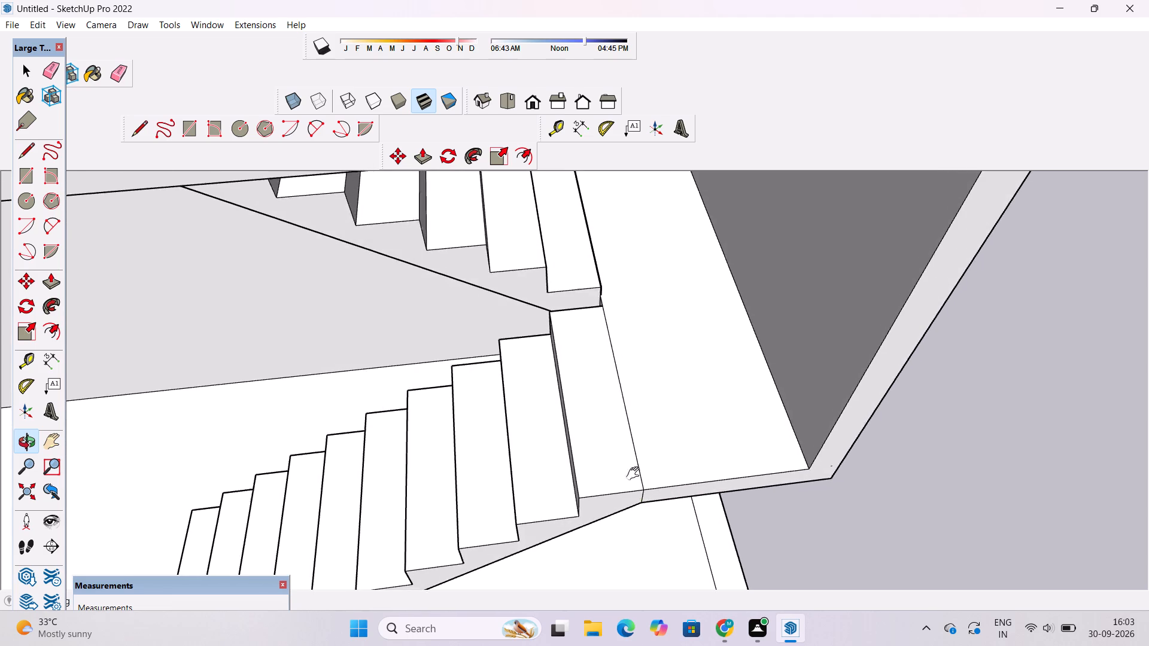
{"action": "left_click_drag", "start_coordinate": [636, 474], "coordinate": [671, 395], "text": "shift"}
{"action": "left_click_drag", "start_coordinate": [665, 416], "coordinate": [665, 474], "text": "shift"}
{"action": "scroll", "coordinate": [659, 450], "scroll_direction": "up", "scroll_amount": 2}
{"action": "left_click_drag", "start_coordinate": [658, 450], "coordinate": [658, 433], "text": "shift"}
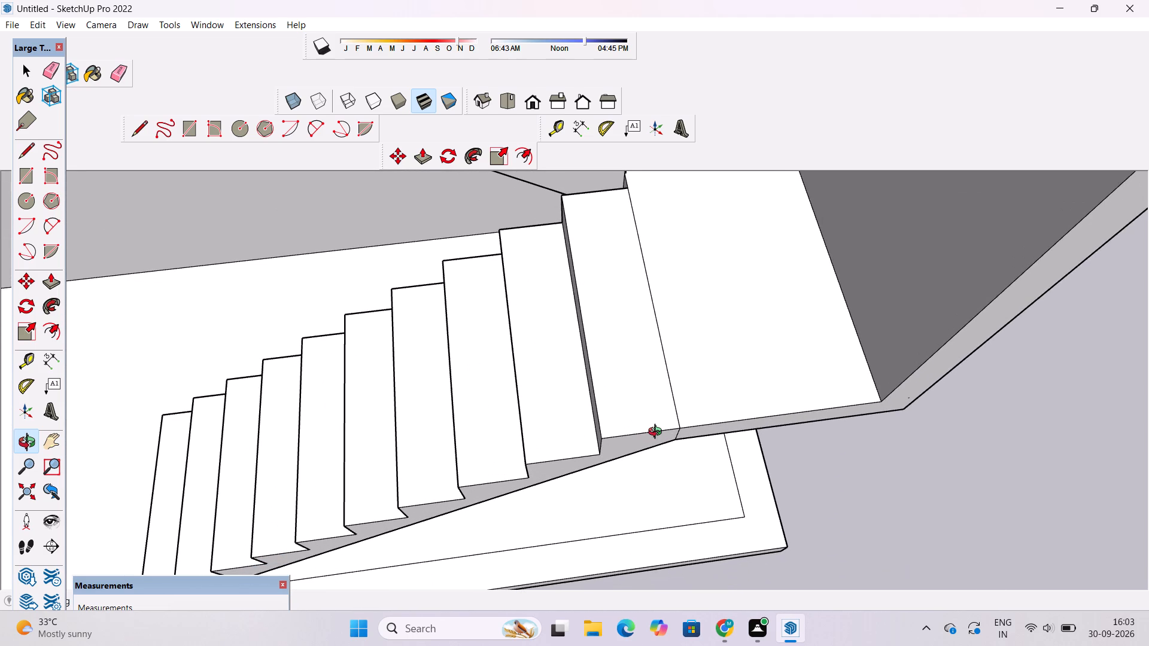
{"action": "scroll", "coordinate": [665, 404], "scroll_direction": "down", "scroll_amount": 5}
{"action": "scroll", "coordinate": [665, 404], "scroll_direction": "up", "scroll_amount": 6}
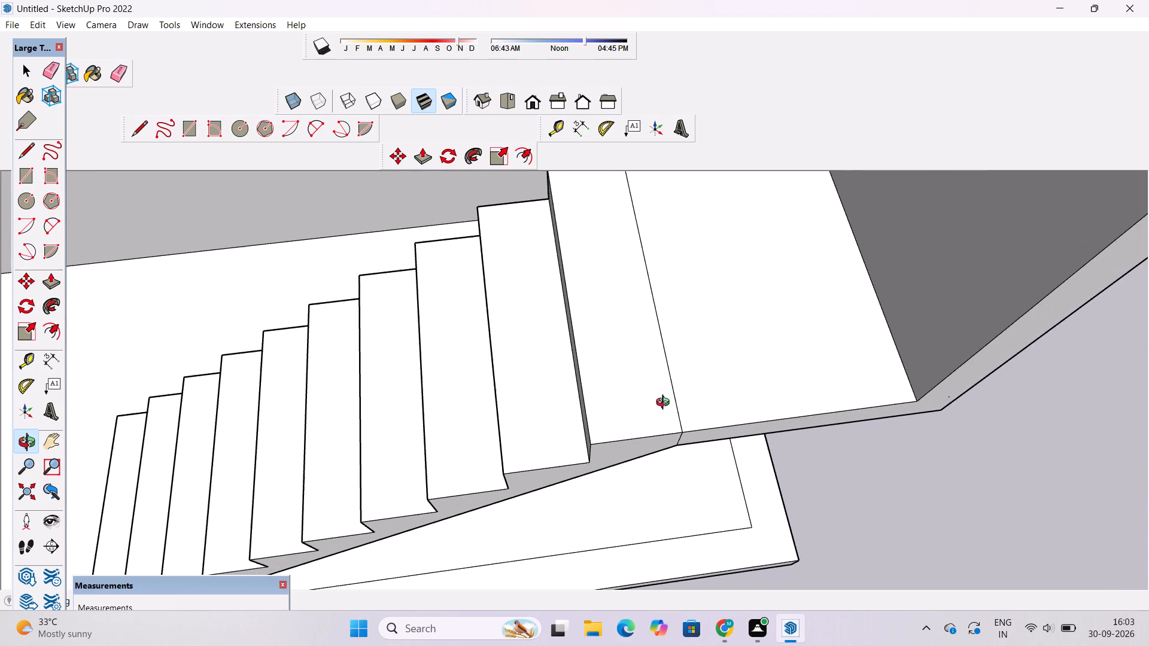
{"action": "scroll", "coordinate": [665, 404], "scroll_direction": "up", "scroll_amount": 3}
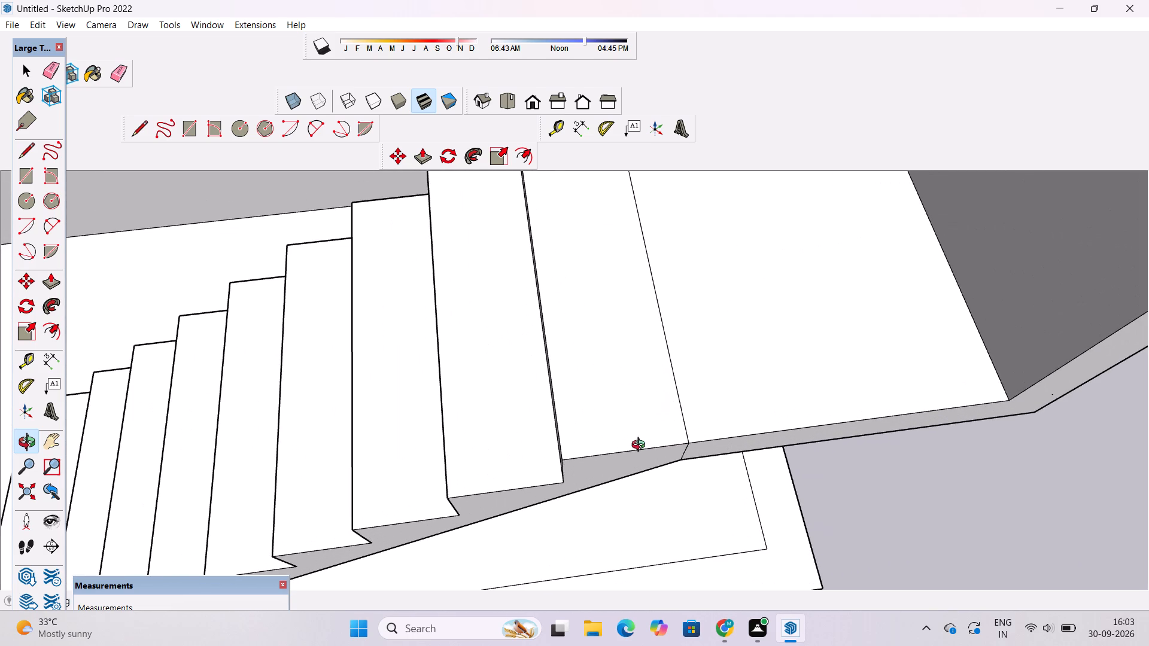
{"action": "scroll", "coordinate": [617, 450], "scroll_direction": "down", "scroll_amount": 4}
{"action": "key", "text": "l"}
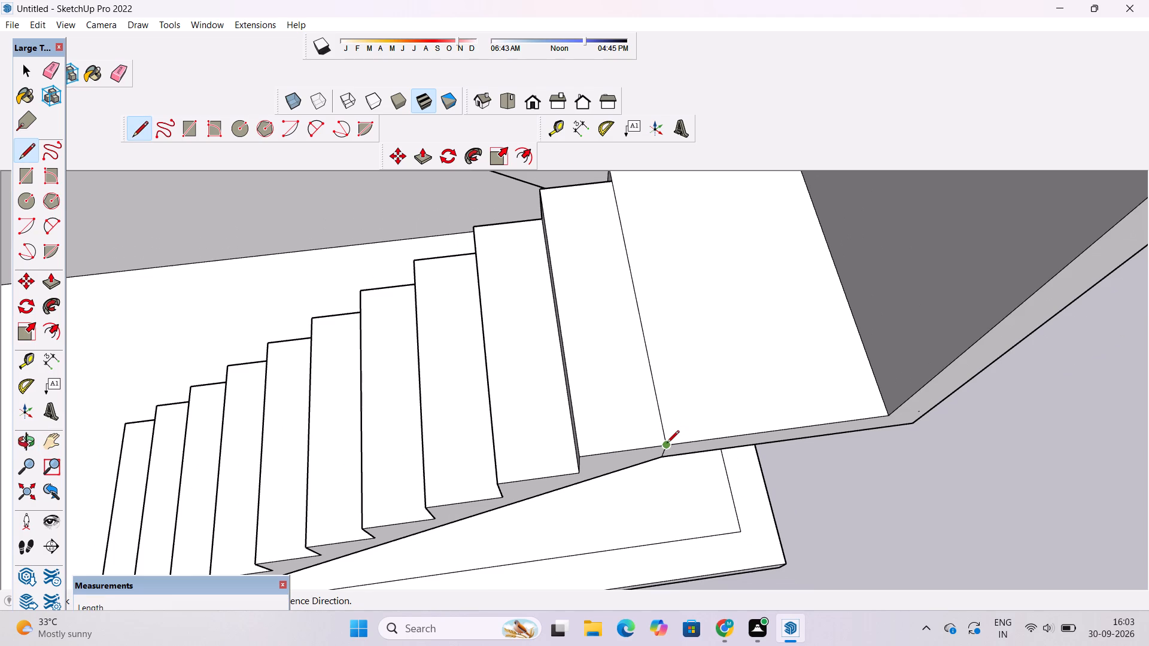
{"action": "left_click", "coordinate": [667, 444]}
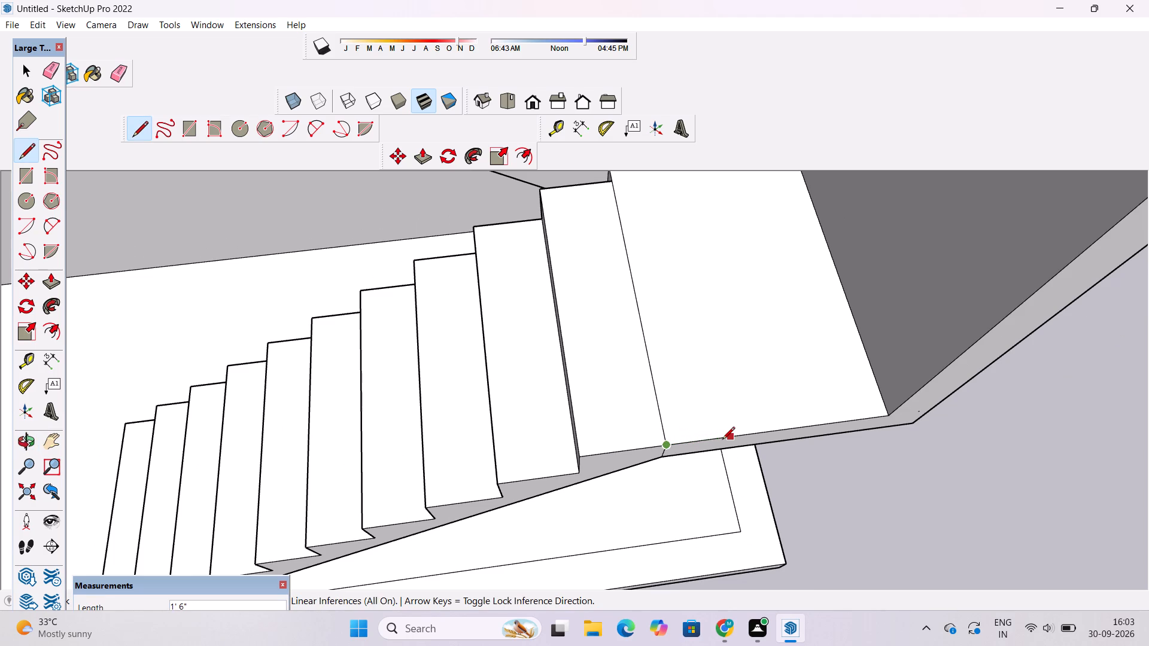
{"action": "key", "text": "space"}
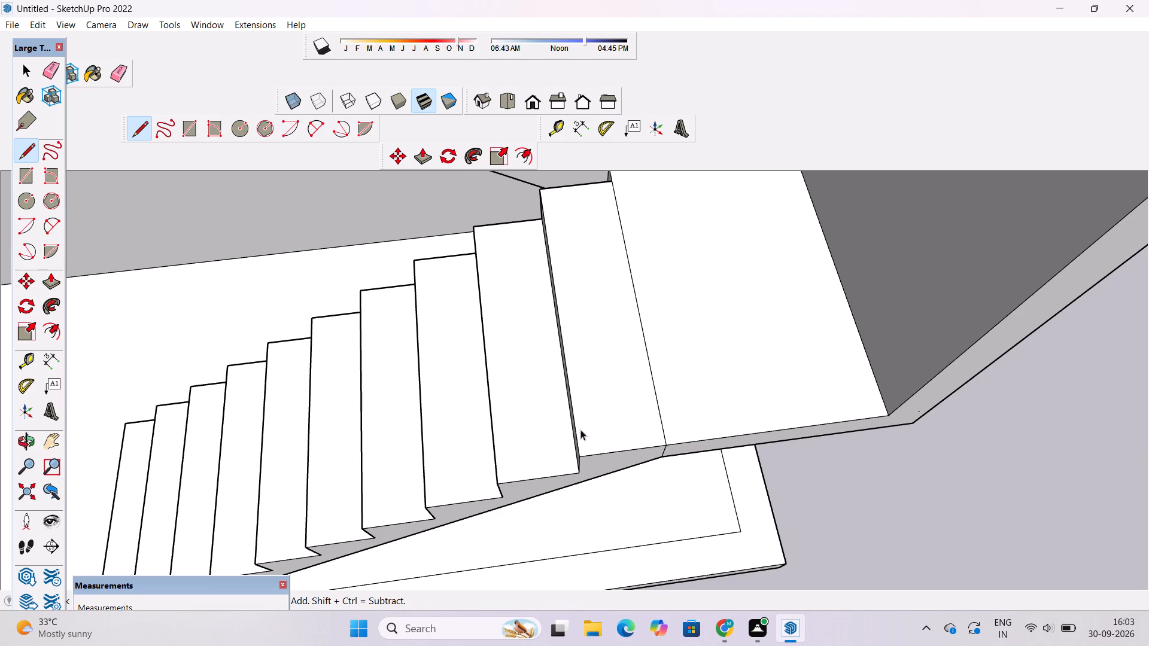
Draw a circle of 3" radius on the landing floor, near the open-edge corner beside the lower flight.
{"action": "left_click", "coordinate": [234, 125]}
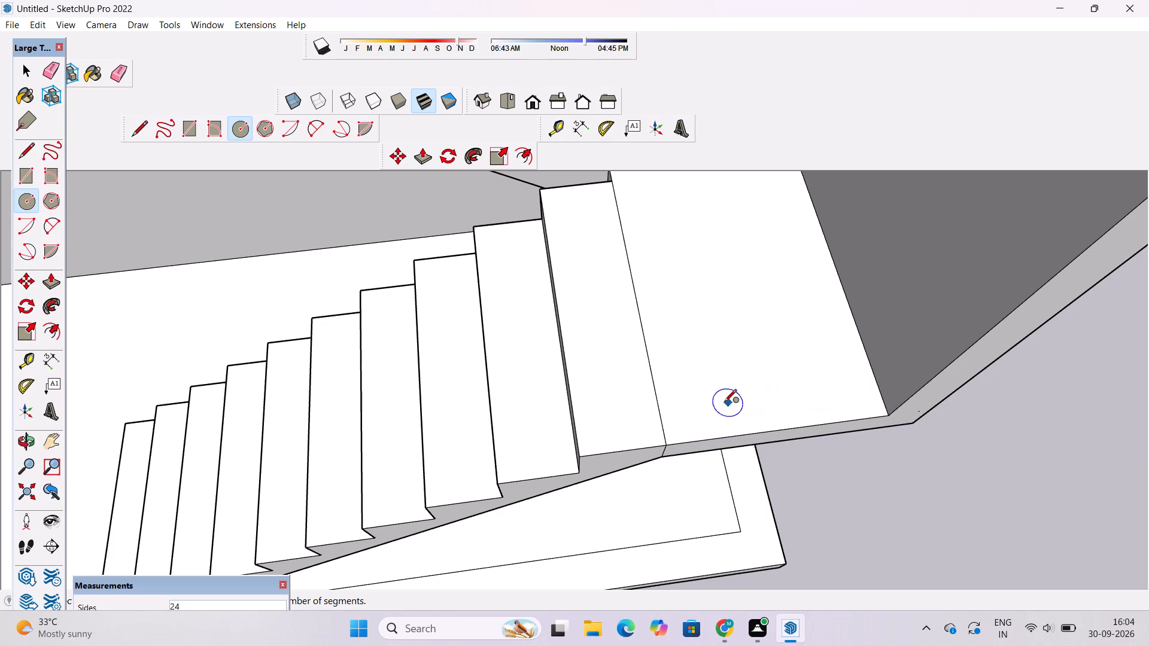
{"action": "left_click", "coordinate": [681, 412]}
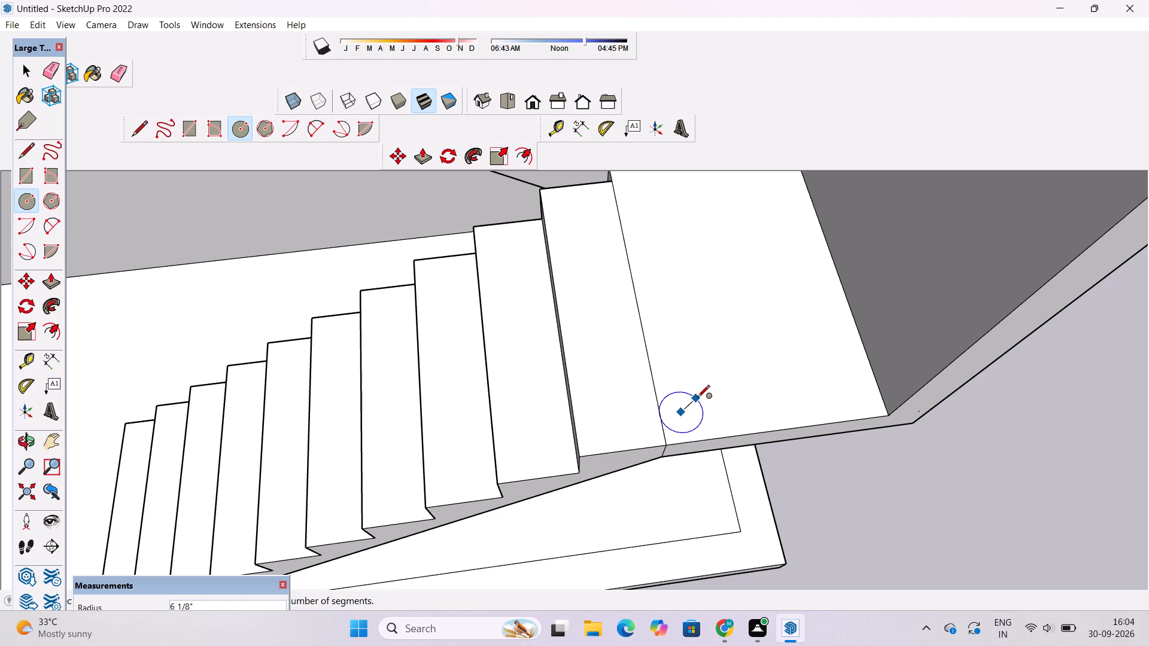
{"action": "type", "text": "3\""}
{"action": "key", "text": "Return"}
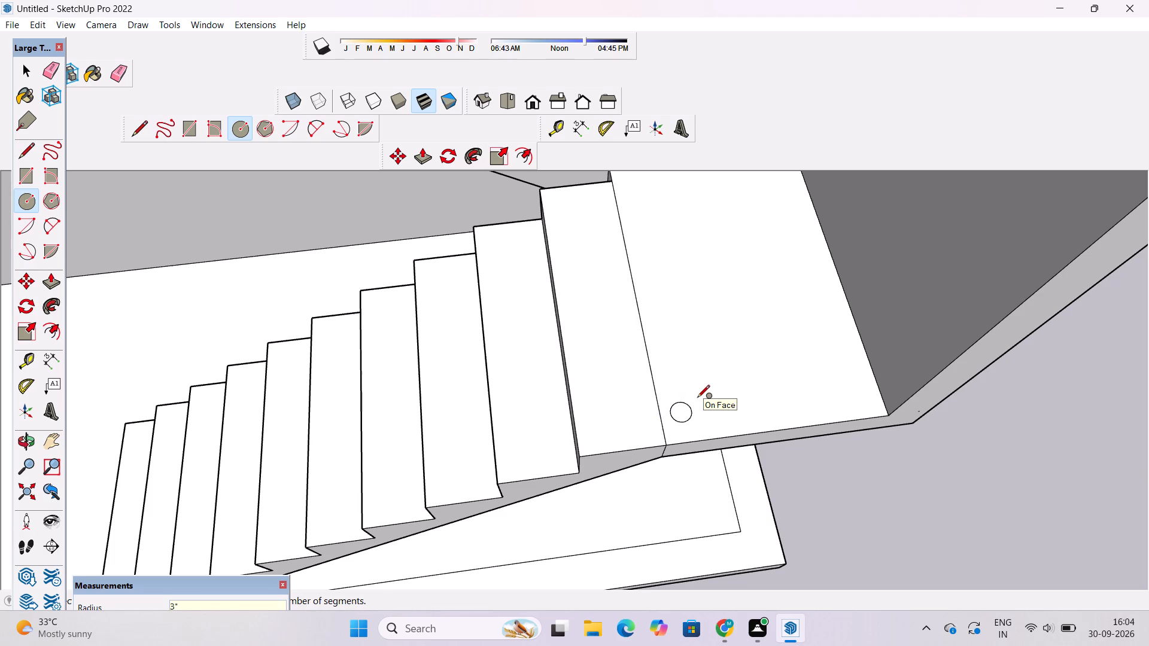
{"action": "key", "text": "space"}
Draw an upright rectangular outline on the landing from the circle's centre, 6' high and about 4' 9" across to the end wall.
{"action": "key", "text": "l"}
{"action": "scroll", "coordinate": [692, 419], "scroll_direction": "up", "scroll_amount": 2}
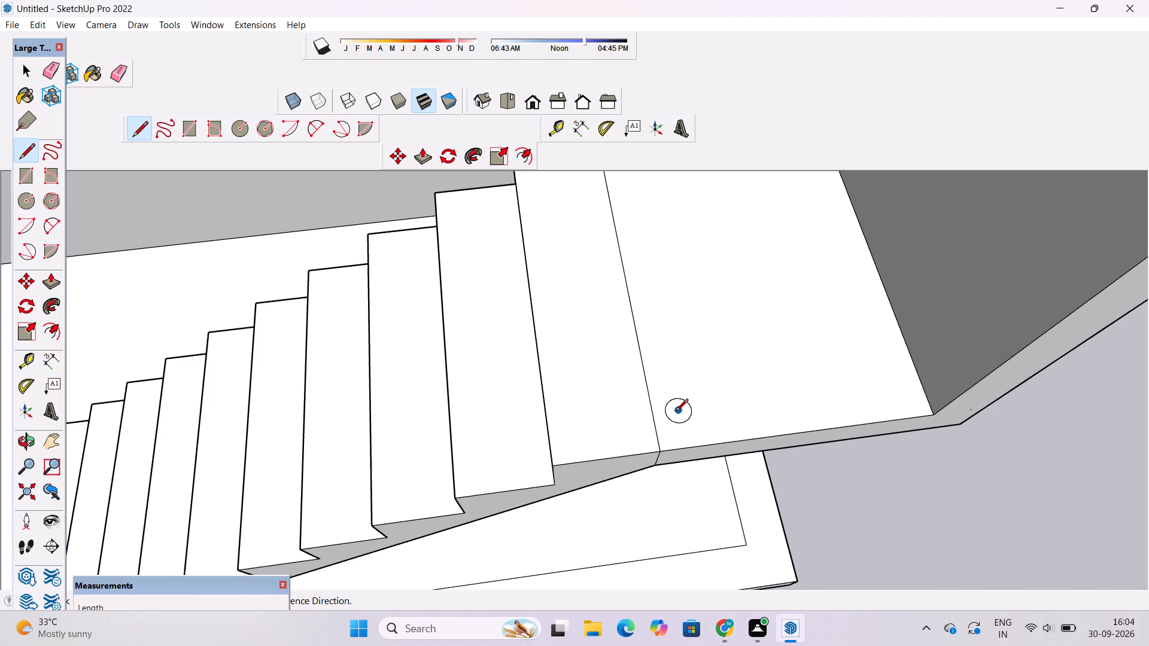
{"action": "left_click", "coordinate": [676, 412]}
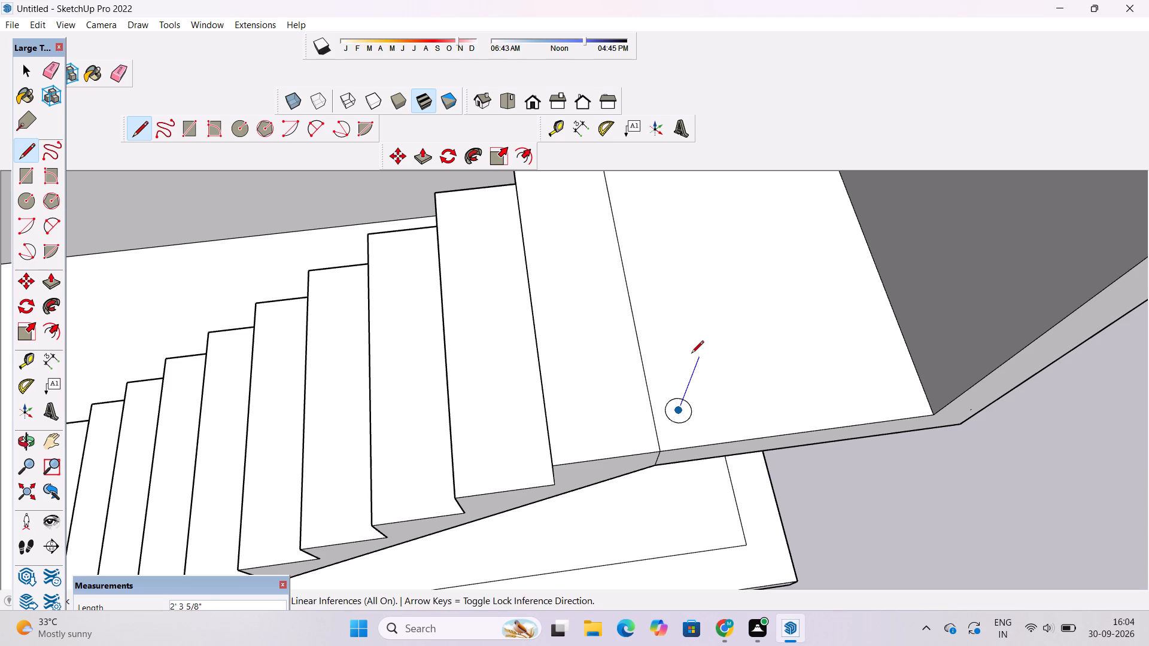
{"action": "type", "text": "6'"}
{"action": "key", "text": "Return"}
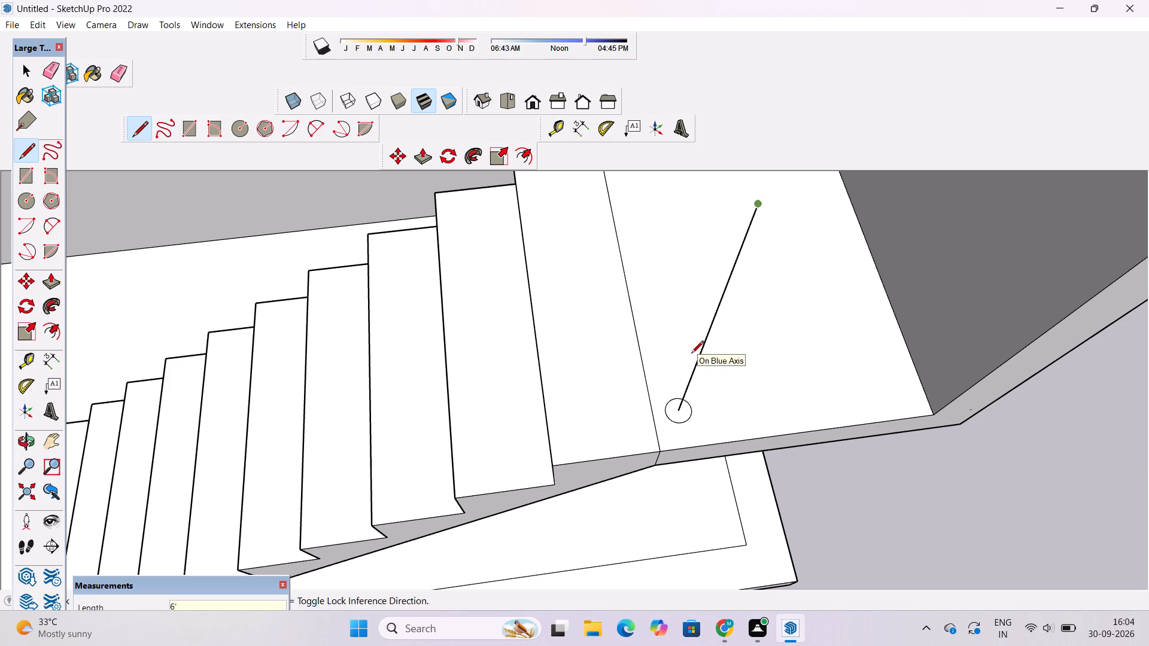
{"action": "scroll", "coordinate": [686, 375], "scroll_direction": "down", "scroll_amount": 5}
{"action": "scroll", "coordinate": [900, 287], "scroll_direction": "up", "scroll_amount": 1}
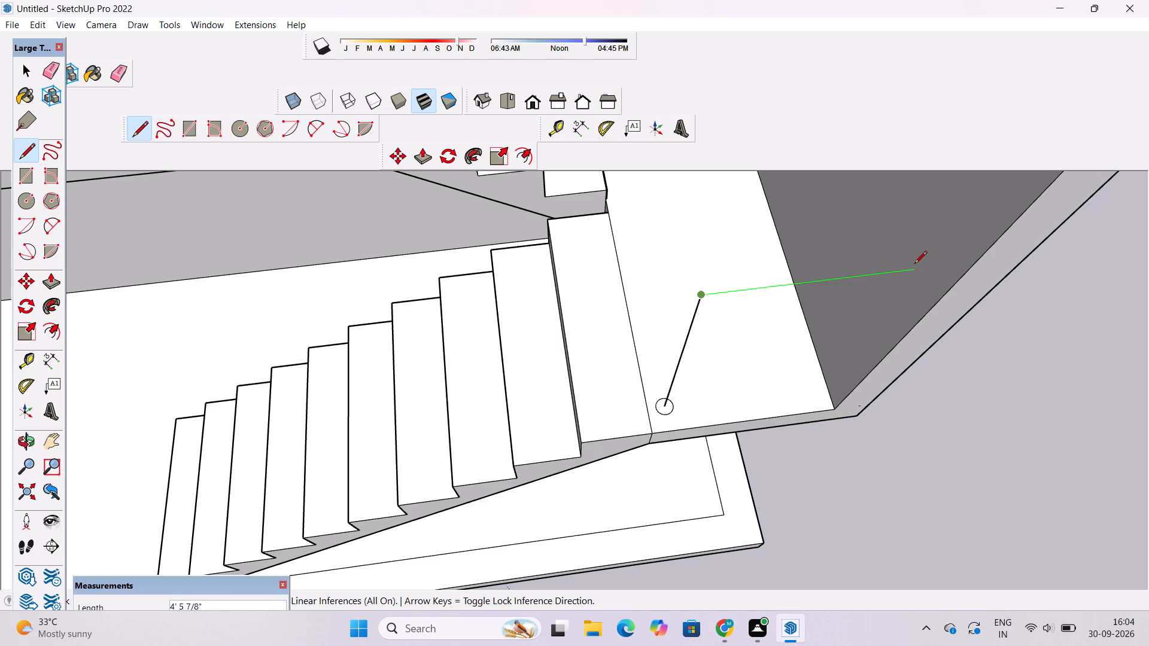
{"action": "left_click", "coordinate": [934, 263]}
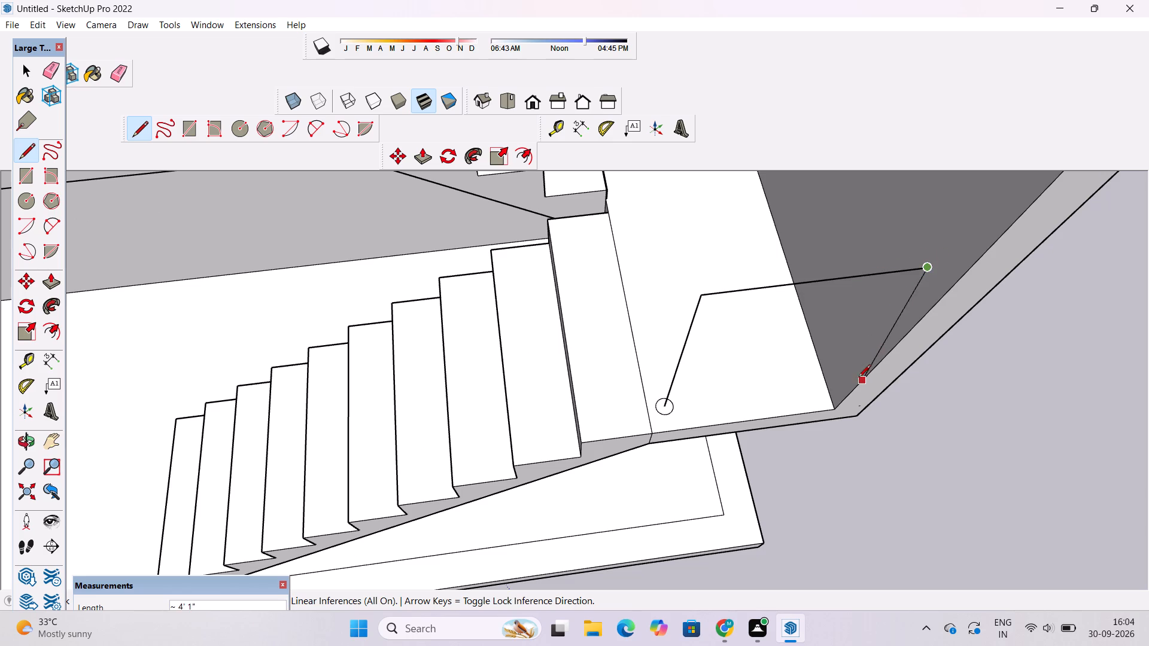
{"action": "scroll", "coordinate": [828, 387], "scroll_direction": "up", "scroll_amount": 3}
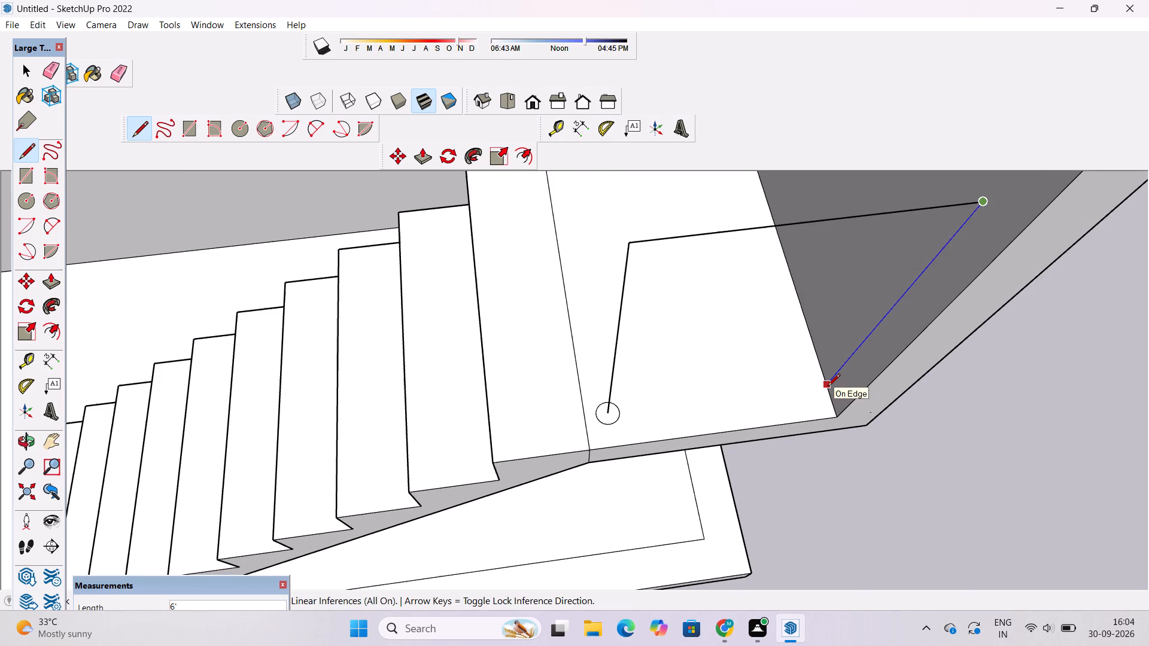
{"action": "left_click", "coordinate": [828, 387]}
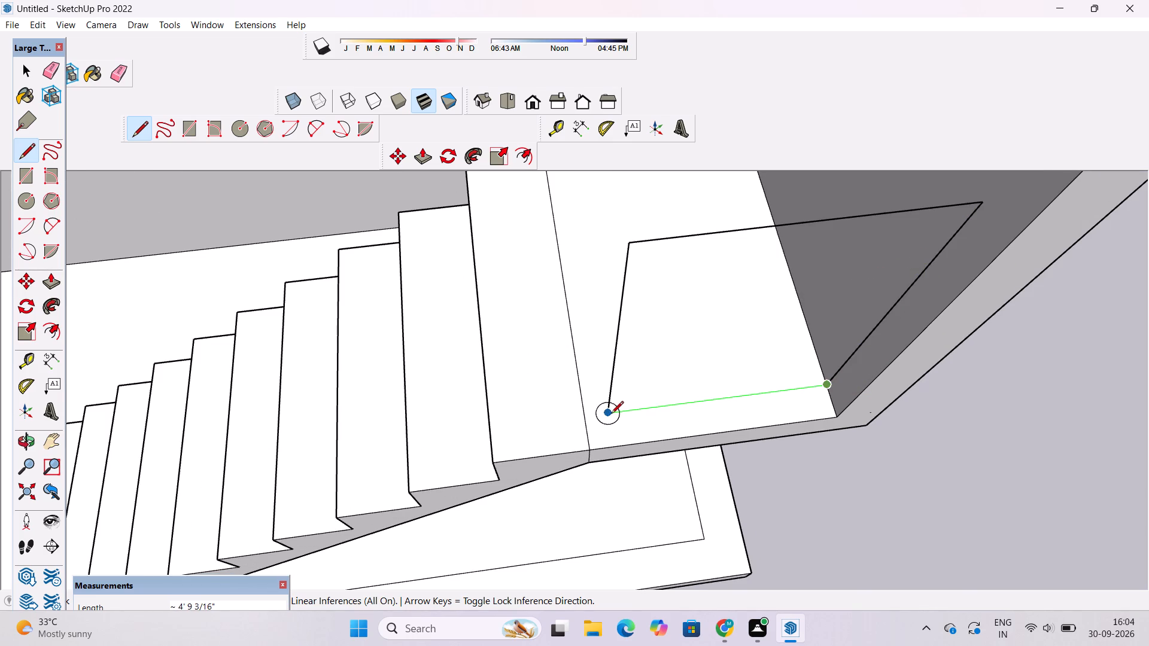
{"action": "left_click", "coordinate": [611, 415]}
{"action": "key", "text": "space"}
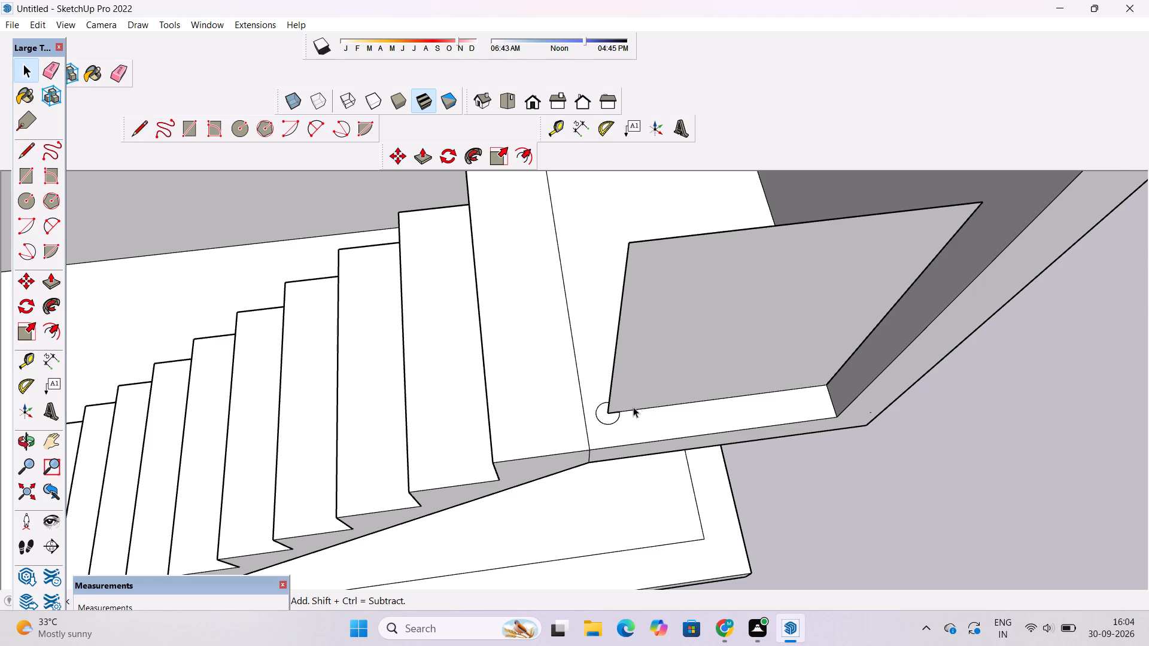
Sweep the landing circle along the outline's upright and top edges with Follow Me to form a round-pipe frame.
{"action": "scroll", "coordinate": [608, 417], "scroll_direction": "up", "scroll_amount": 3}
{"action": "double_click", "coordinate": [608, 417]}
{"action": "scroll", "coordinate": [608, 417], "scroll_direction": "down", "scroll_amount": 6}
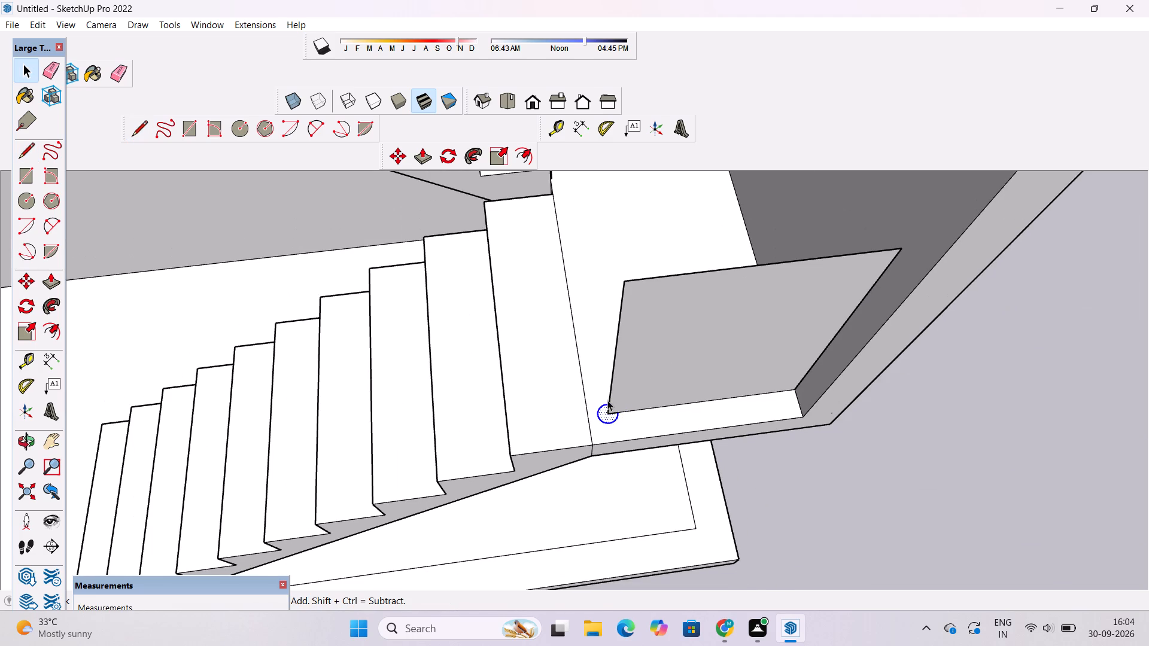
{"action": "left_click", "coordinate": [615, 364], "text": "ctrl"}
{"action": "left_click", "coordinate": [654, 293], "text": "ctrl"}
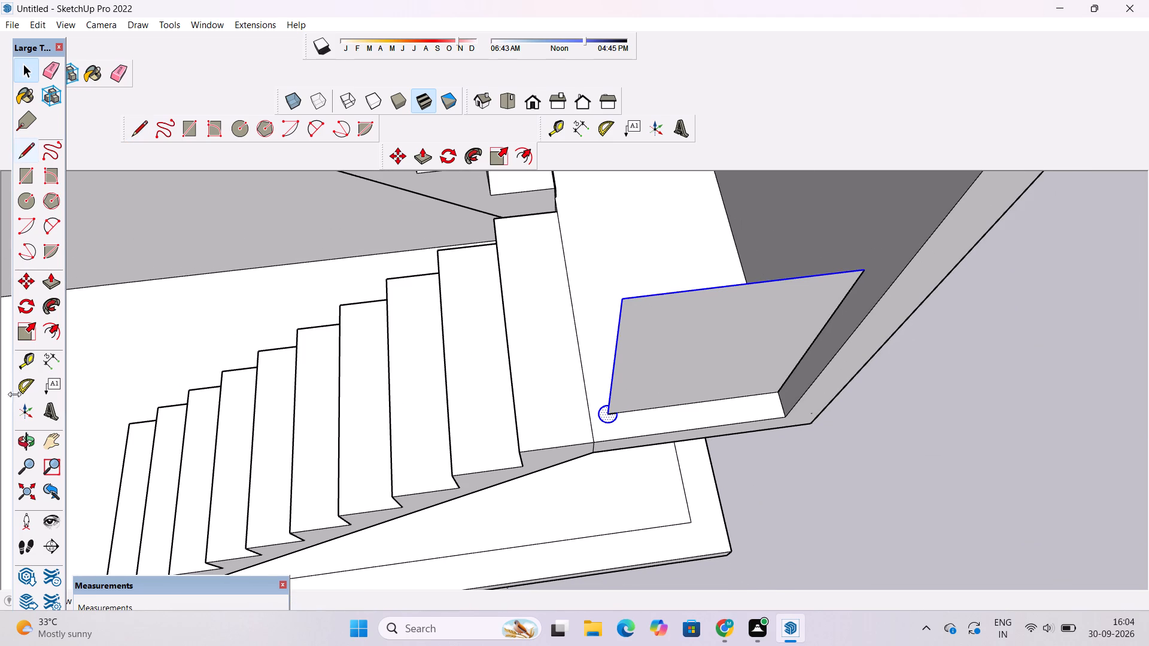
{"action": "left_click", "coordinate": [45, 310]}
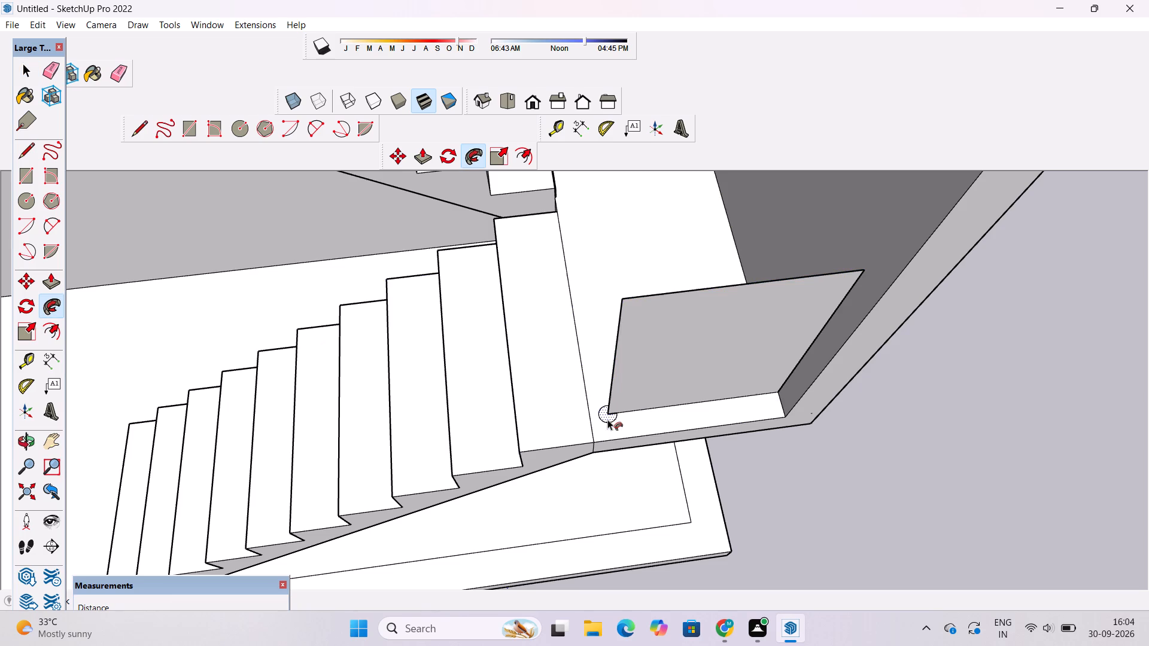
{"action": "left_click", "coordinate": [607, 415]}
Examine the pipe frame on the landing from the lower flight, from the building's side and from above through the stair opening.
{"action": "key", "text": "o"}
{"action": "scroll", "coordinate": [604, 402], "scroll_direction": "down", "scroll_amount": 7}
{"action": "left_click_drag", "start_coordinate": [620, 426], "coordinate": [631, 372]}
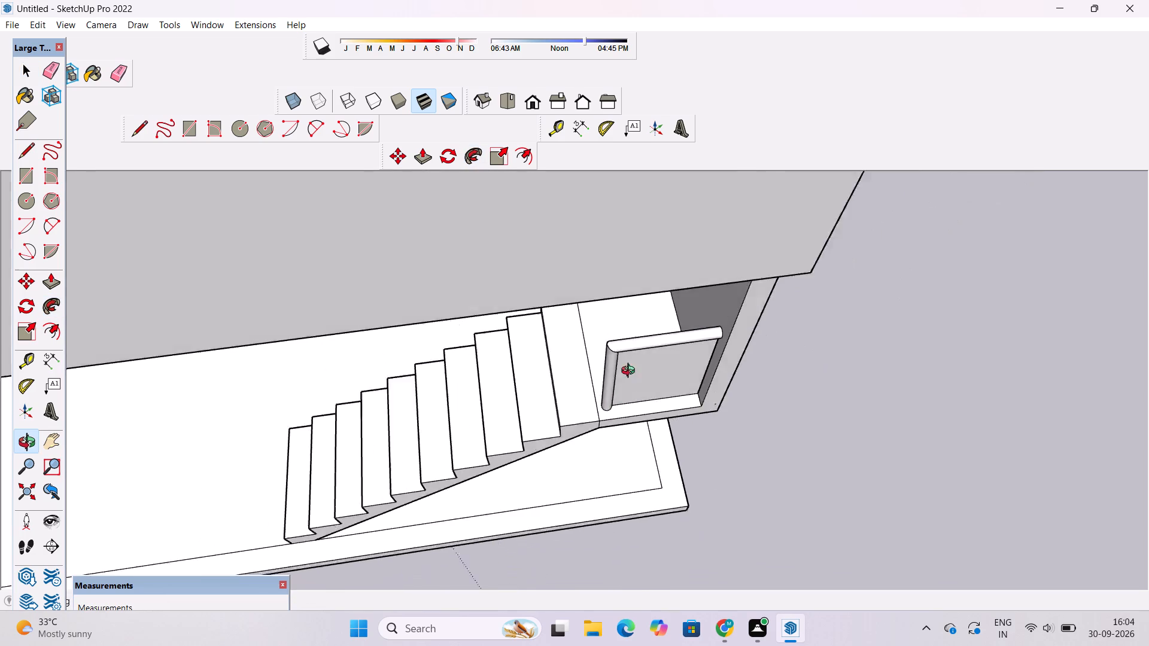
{"action": "left_click_drag", "start_coordinate": [631, 372], "coordinate": [656, 287]}
{"action": "scroll", "coordinate": [658, 288], "scroll_direction": "down", "scroll_amount": 6}
{"action": "left_click_drag", "start_coordinate": [604, 361], "coordinate": [957, 193]}
{"action": "scroll", "coordinate": [583, 263], "scroll_direction": "up", "scroll_amount": 5}
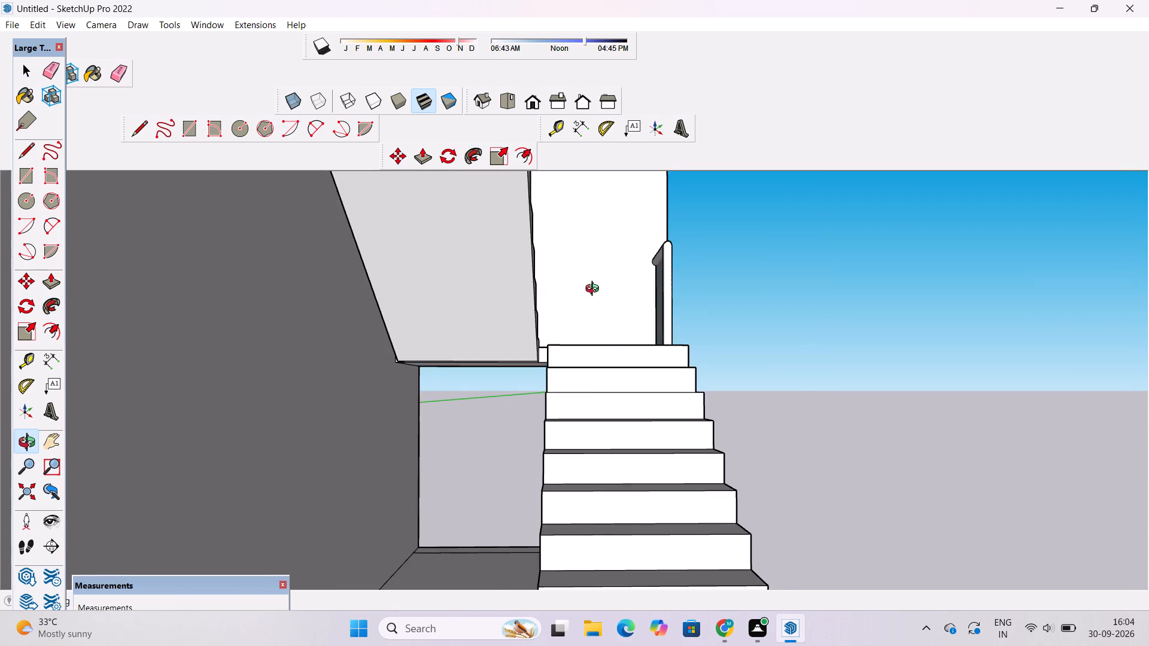
{"action": "scroll", "coordinate": [595, 290], "scroll_direction": "up", "scroll_amount": 3}
{"action": "left_click_drag", "start_coordinate": [636, 298], "coordinate": [494, 302]}
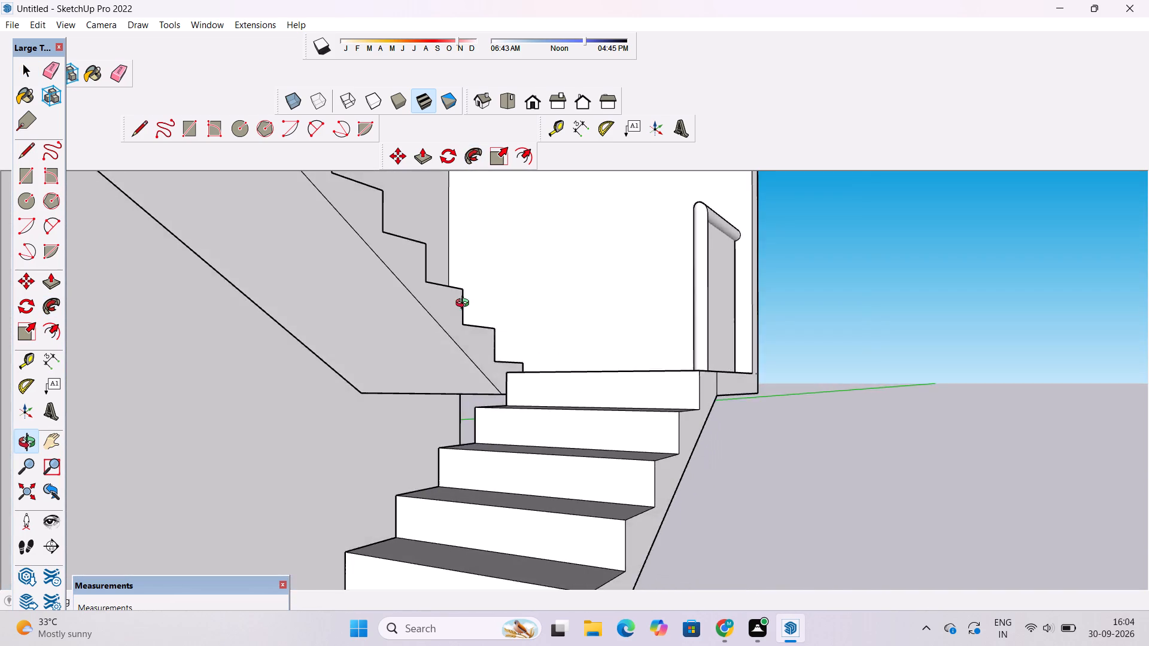
{"action": "scroll", "coordinate": [465, 304], "scroll_direction": "down", "scroll_amount": 6}
{"action": "left_click_drag", "start_coordinate": [612, 263], "coordinate": [594, 292]}
{"action": "scroll", "coordinate": [588, 303], "scroll_direction": "down", "scroll_amount": 4}
{"action": "scroll", "coordinate": [594, 298], "scroll_direction": "up", "scroll_amount": 4}
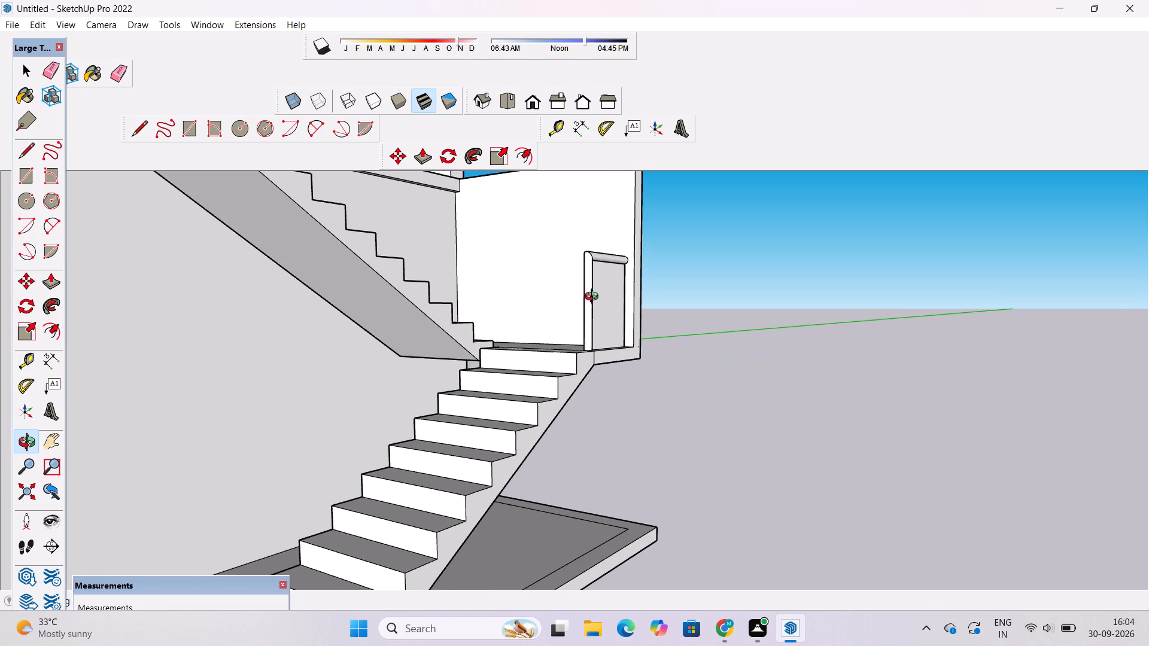
{"action": "scroll", "coordinate": [594, 298], "scroll_direction": "down", "scroll_amount": 2}
{"action": "scroll", "coordinate": [594, 298], "scroll_direction": "up", "scroll_amount": 1}
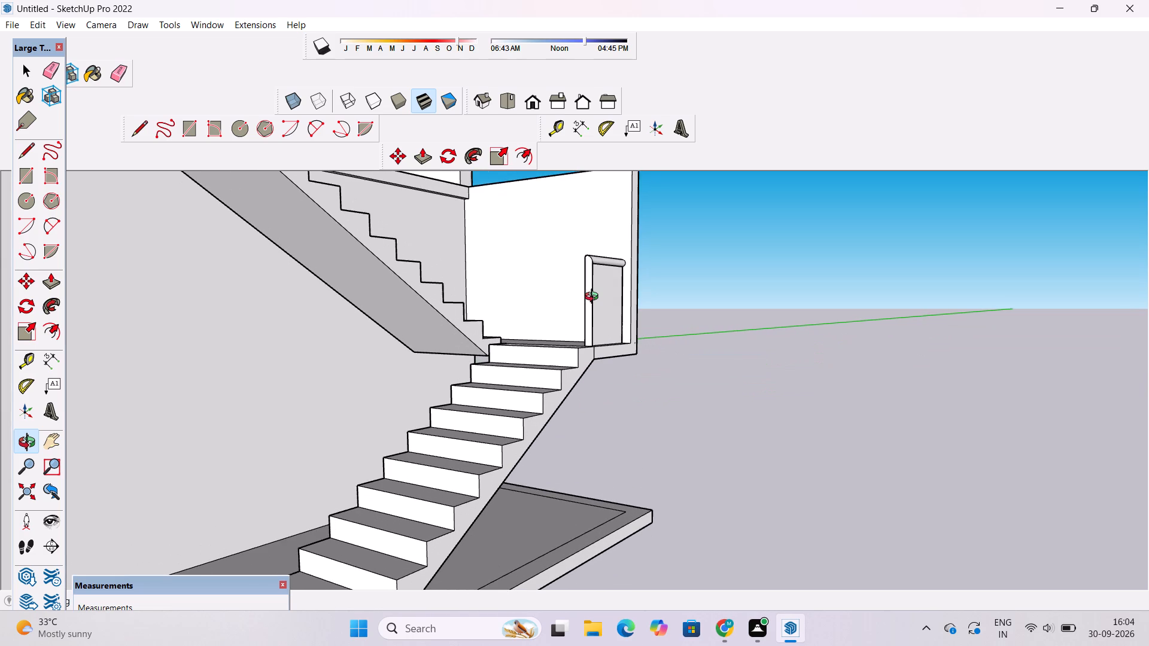
{"action": "scroll", "coordinate": [594, 293], "scroll_direction": "down", "scroll_amount": 2}
{"action": "scroll", "coordinate": [594, 292], "scroll_direction": "up", "scroll_amount": 2}
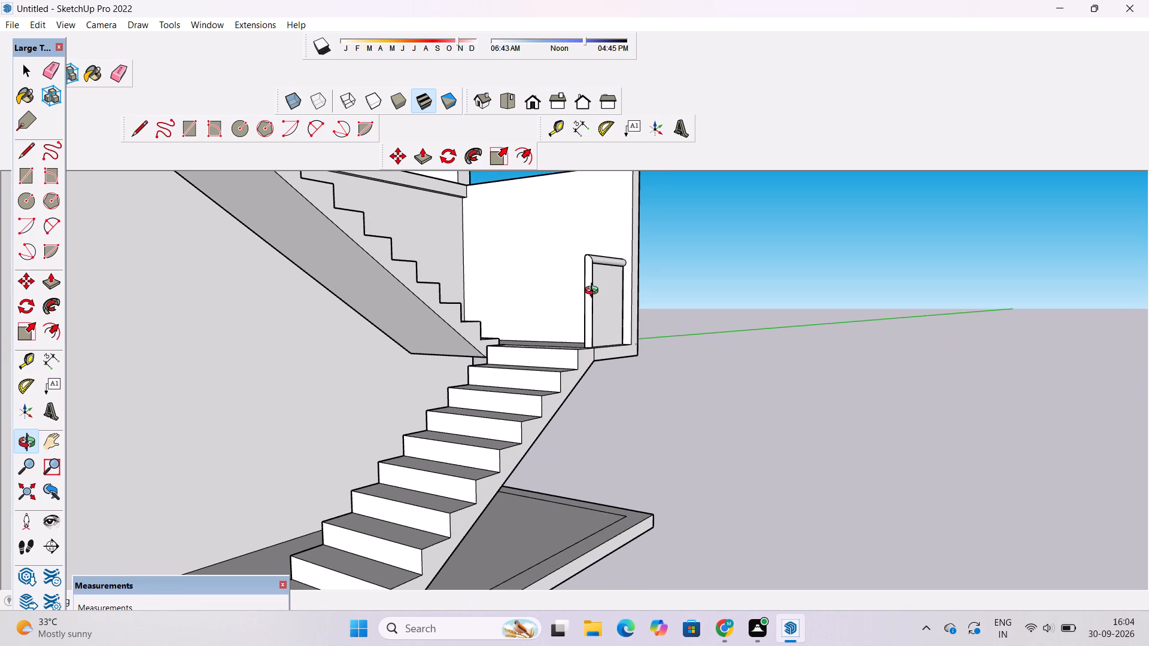
{"action": "scroll", "coordinate": [594, 292], "scroll_direction": "down", "scroll_amount": 6}
{"action": "left_click_drag", "start_coordinate": [597, 287], "coordinate": [381, 282]}
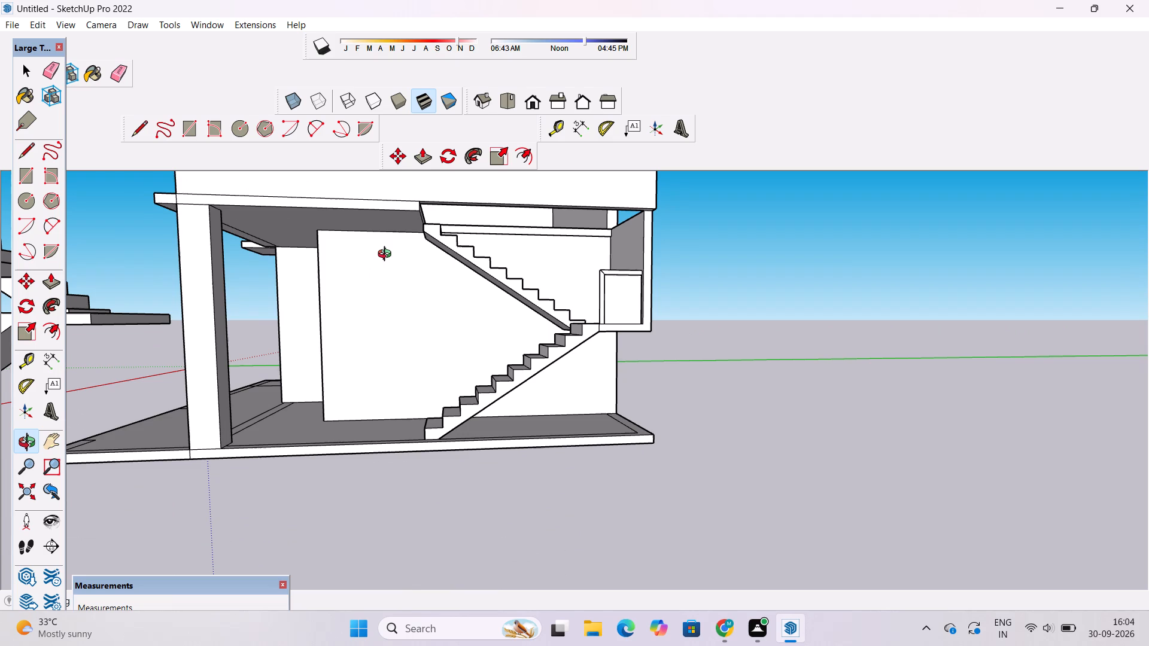
{"action": "scroll", "coordinate": [387, 255], "scroll_direction": "down", "scroll_amount": 4}
{"action": "left_click_drag", "start_coordinate": [442, 240], "coordinate": [683, 460]}
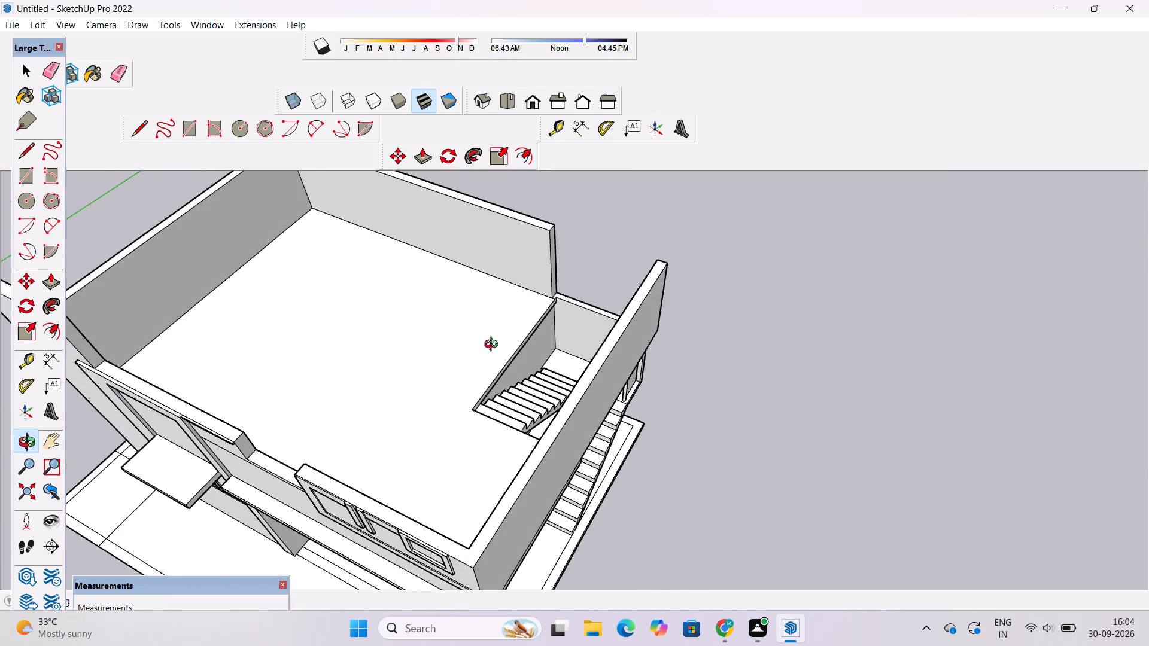
{"action": "scroll", "coordinate": [494, 346], "scroll_direction": "up", "scroll_amount": 5}
{"action": "left_click_drag", "start_coordinate": [481, 368], "coordinate": [771, 305]}
{"action": "scroll", "coordinate": [710, 292], "scroll_direction": "up", "scroll_amount": 5}
{"action": "scroll", "coordinate": [631, 305], "scroll_direction": "down", "scroll_amount": 5}
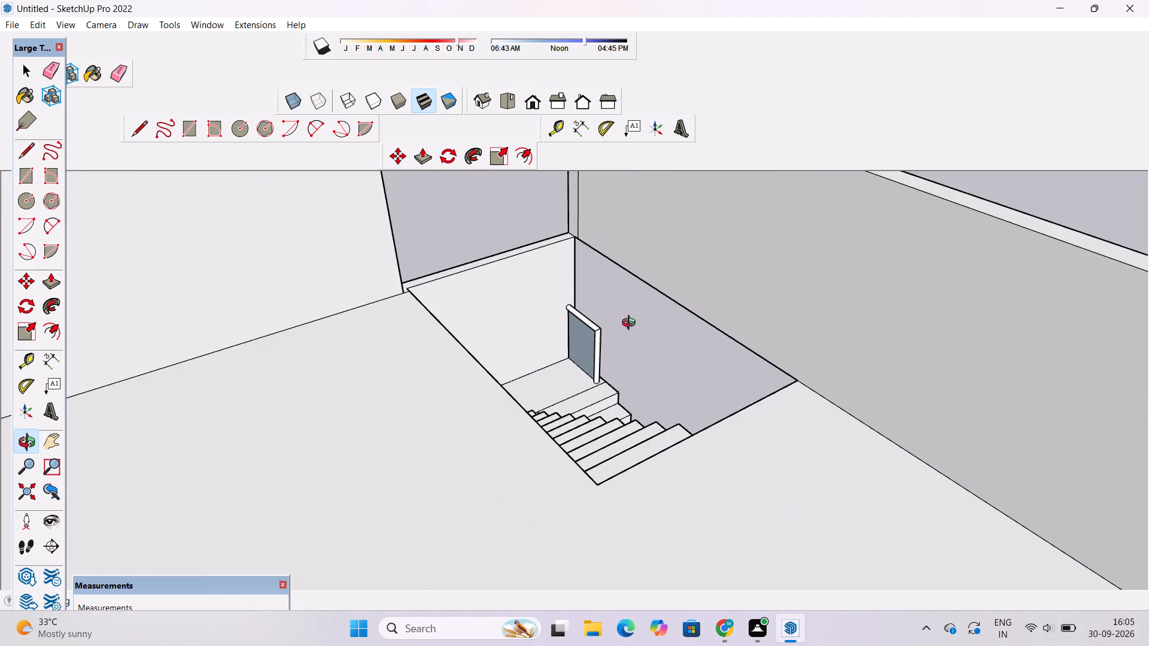
{"action": "left_click_drag", "start_coordinate": [649, 336], "coordinate": [649, 303]}
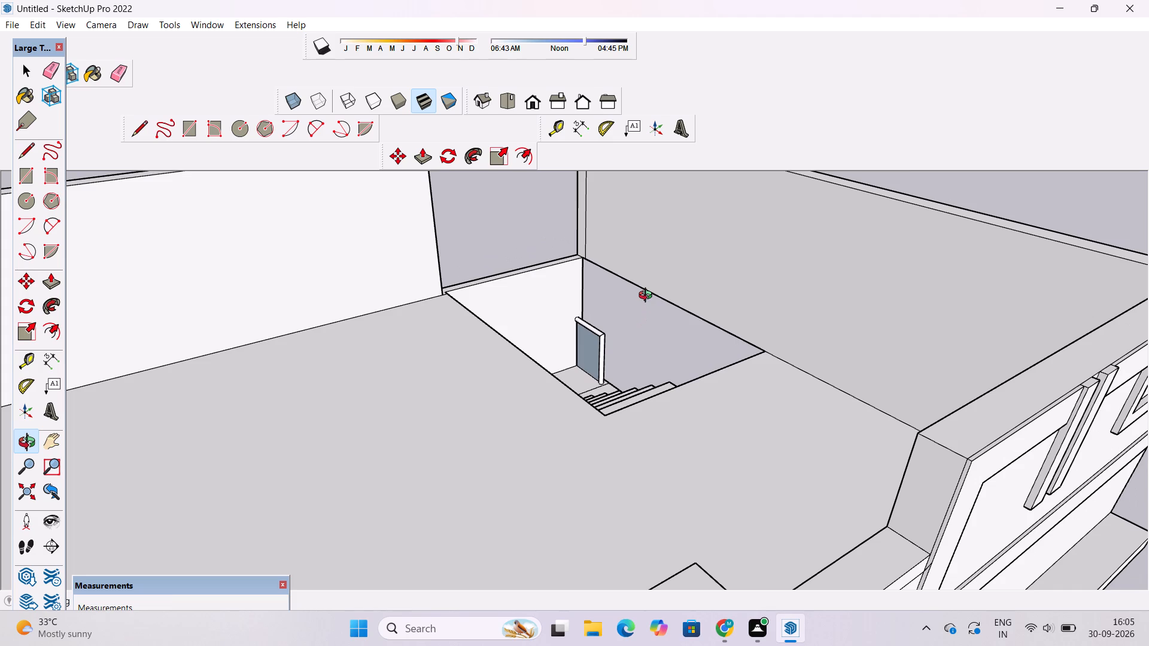
{"action": "scroll", "coordinate": [628, 304], "scroll_direction": "down", "scroll_amount": 1}
{"action": "left_click_drag", "start_coordinate": [628, 313], "coordinate": [633, 407], "text": "shift"}
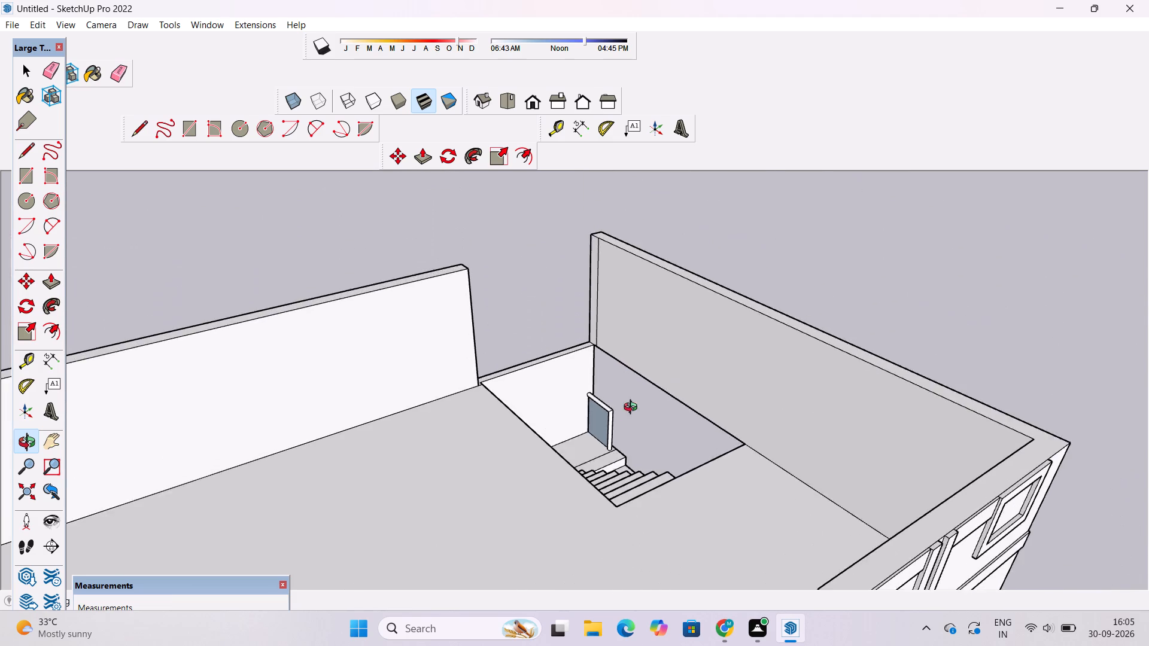
Push/Pull the panel face inside the pipe frame by 2" from the landing side.
{"action": "scroll", "coordinate": [612, 415], "scroll_direction": "up", "scroll_amount": 8}
{"action": "scroll", "coordinate": [557, 429], "scroll_direction": "up", "scroll_amount": 5}
{"action": "left_click_drag", "start_coordinate": [558, 435], "coordinate": [658, 409]}
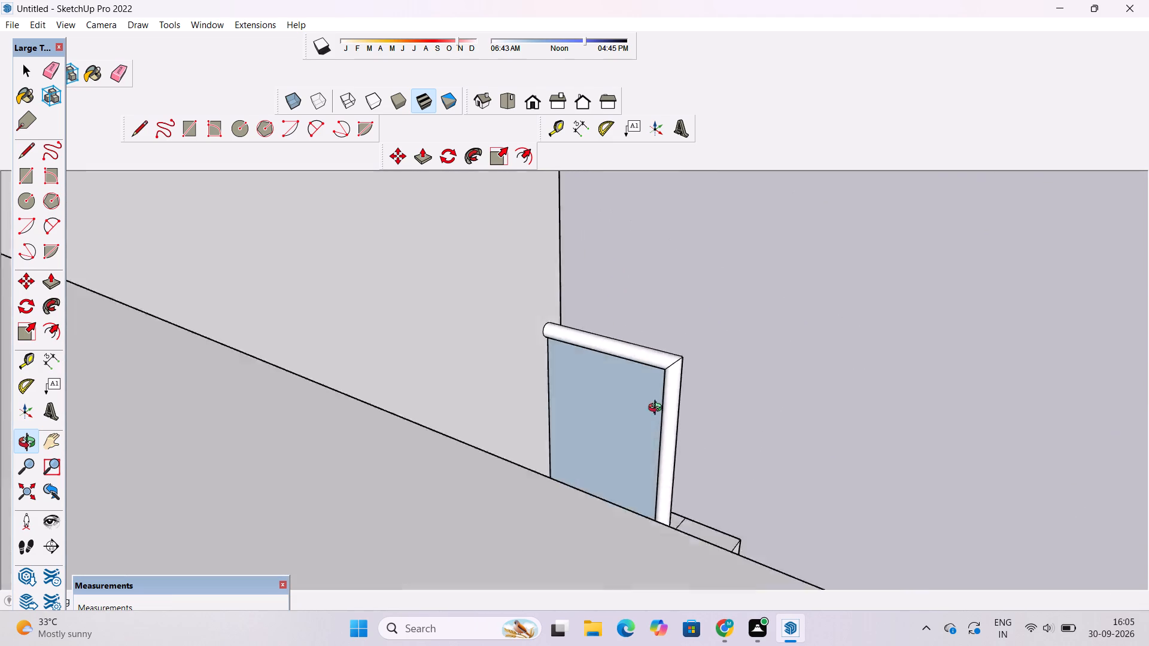
{"action": "left_click_drag", "start_coordinate": [658, 409], "coordinate": [676, 394]}
{"action": "left_click_drag", "start_coordinate": [676, 394], "coordinate": [546, 456]}
{"action": "scroll", "coordinate": [484, 437], "scroll_direction": "down", "scroll_amount": 20}
{"action": "scroll", "coordinate": [484, 437], "scroll_direction": "down", "scroll_amount": 2}
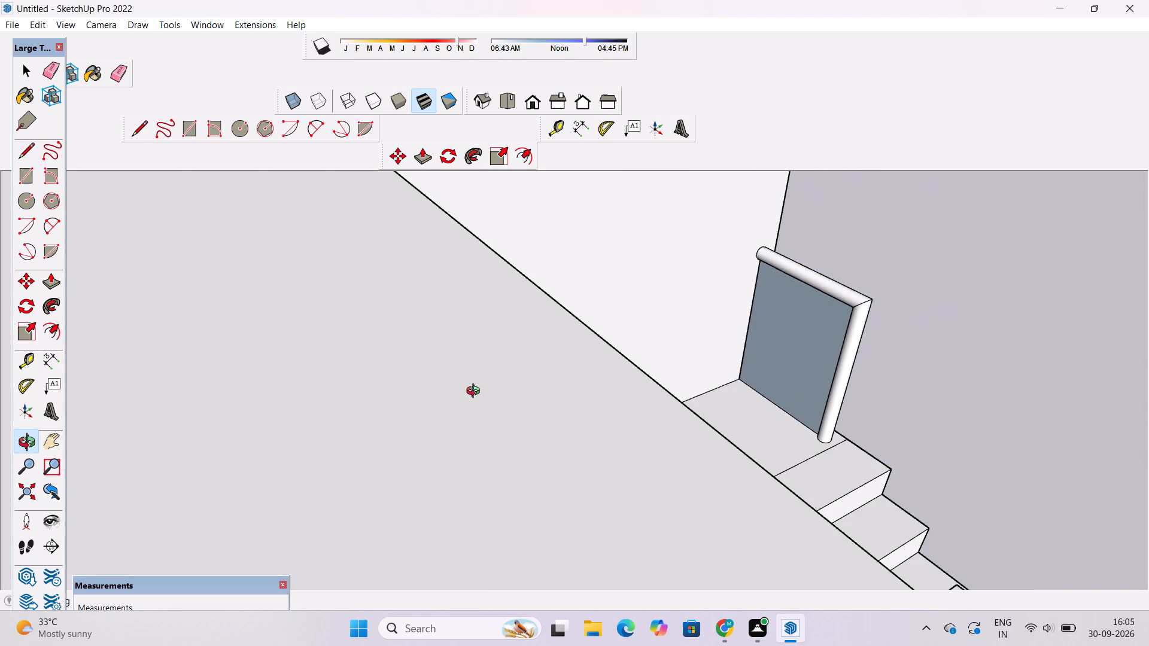
{"action": "left_click_drag", "start_coordinate": [746, 335], "coordinate": [605, 431], "text": "shift"}
{"action": "scroll", "coordinate": [608, 428], "scroll_direction": "up", "scroll_amount": 5}
{"action": "left_click_drag", "start_coordinate": [617, 432], "coordinate": [726, 356]}
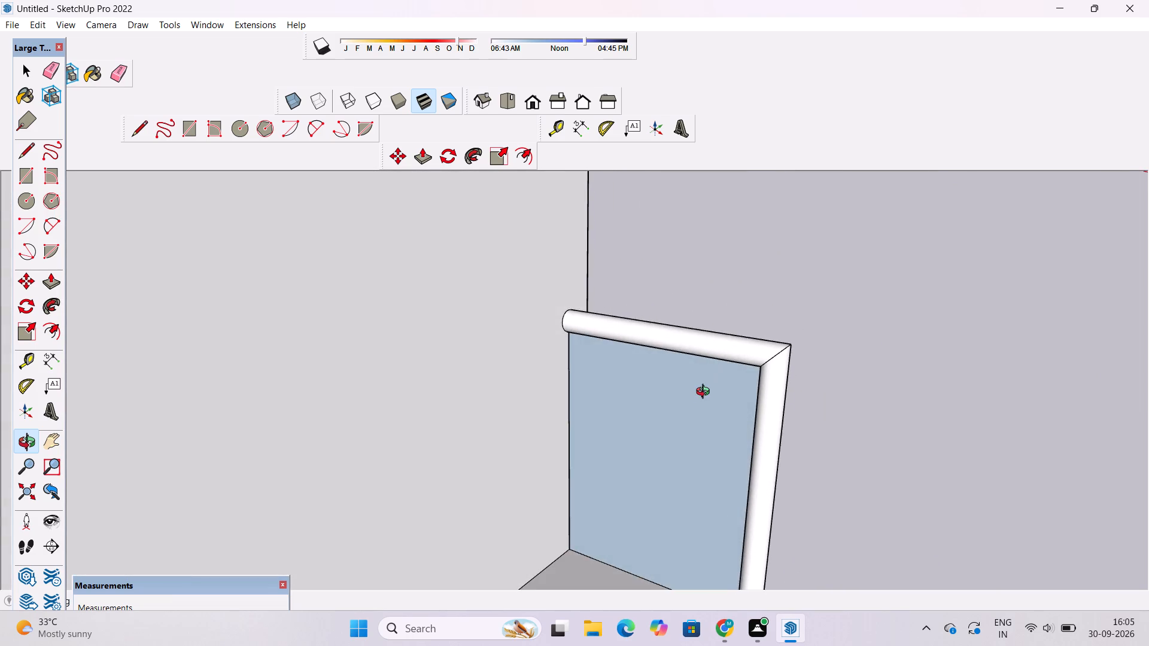
{"action": "scroll", "coordinate": [704, 399], "scroll_direction": "up", "scroll_amount": 4}
{"action": "left_click_drag", "start_coordinate": [700, 403], "coordinate": [642, 418], "text": "shift"}
{"action": "left_click_drag", "start_coordinate": [640, 419], "coordinate": [676, 401]}
{"action": "left_click_drag", "start_coordinate": [667, 409], "coordinate": [668, 356], "text": "shift"}
{"action": "scroll", "coordinate": [654, 362], "scroll_direction": "down", "scroll_amount": 4}
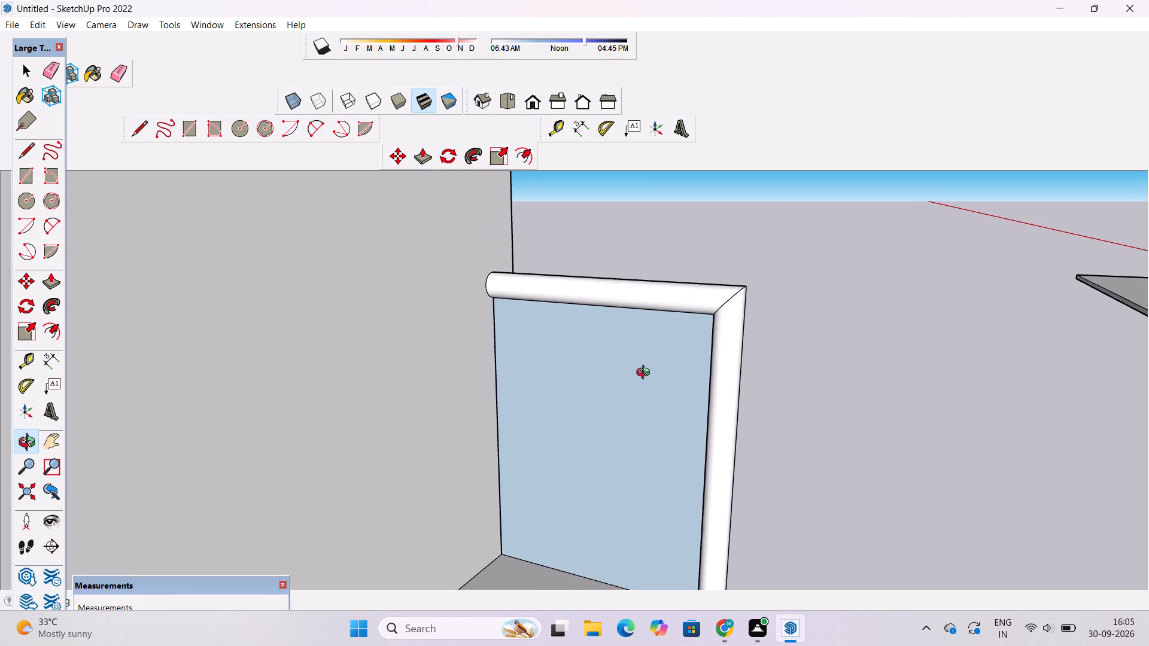
{"action": "left_click_drag", "start_coordinate": [651, 376], "coordinate": [681, 377]}
{"action": "key", "text": "p"}
{"action": "left_click", "coordinate": [655, 383]}
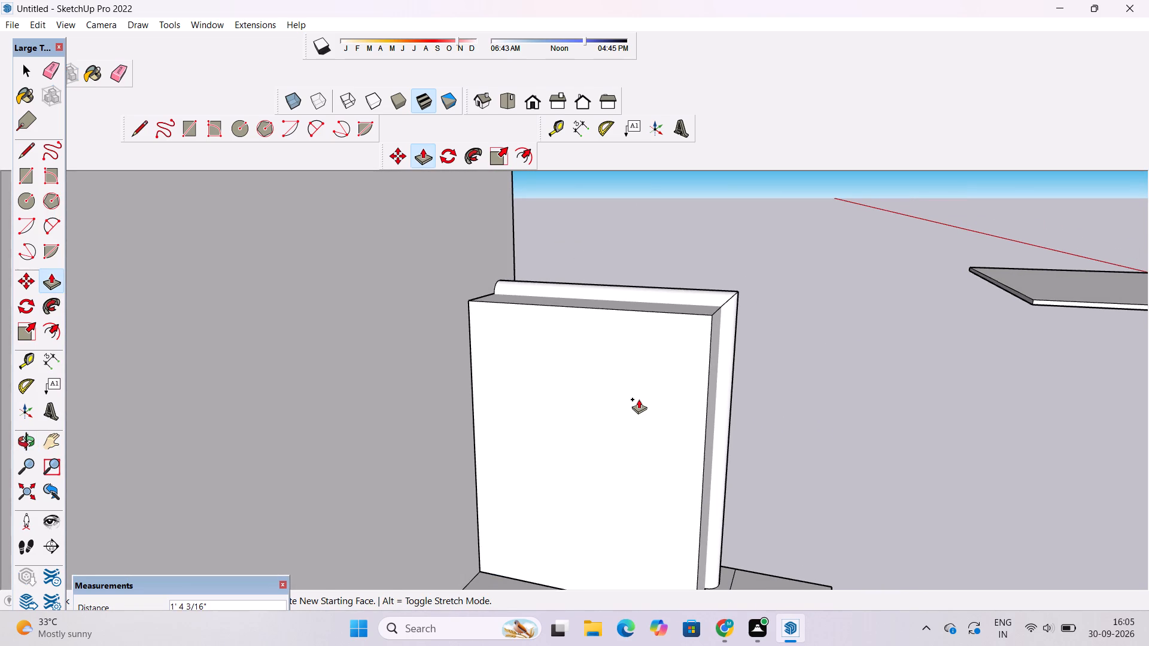
{"action": "type", "text": "2\""}
{"action": "key", "text": "Return"}
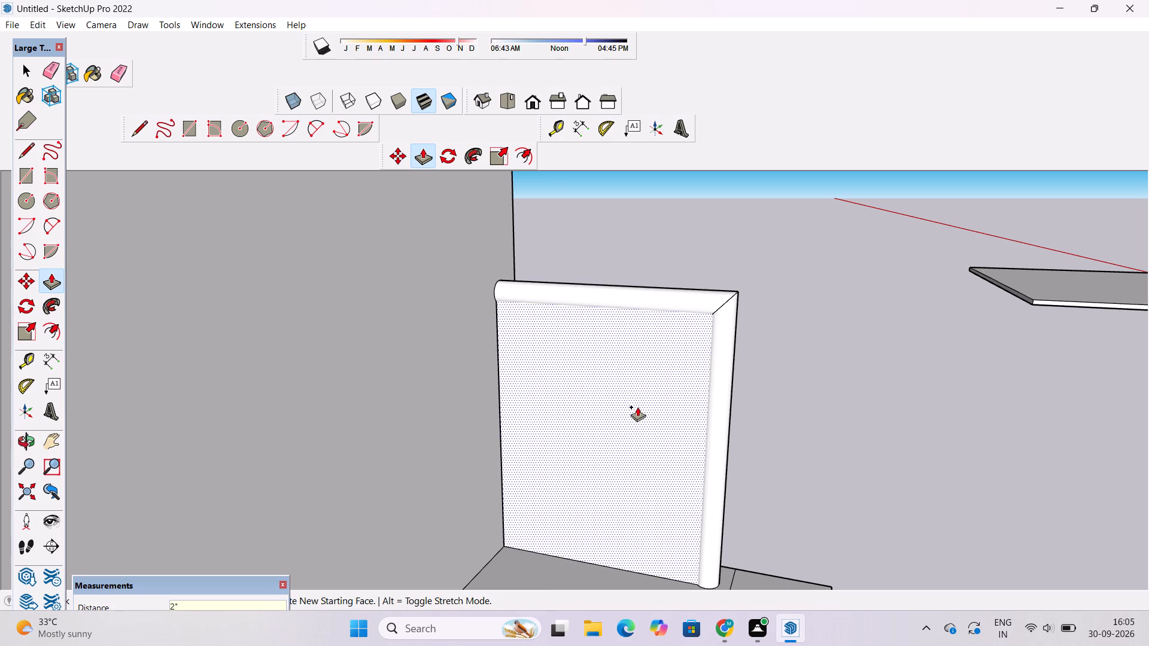
Examine the house front and both stair flights, closing in on the landing edge where the two flights meet.
{"action": "key", "text": "o"}
{"action": "scroll", "coordinate": [615, 415], "scroll_direction": "down", "scroll_amount": 7}
{"action": "left_click", "coordinate": [530, 102]}
{"action": "scroll", "coordinate": [525, 269], "scroll_direction": "down", "scroll_amount": 2}
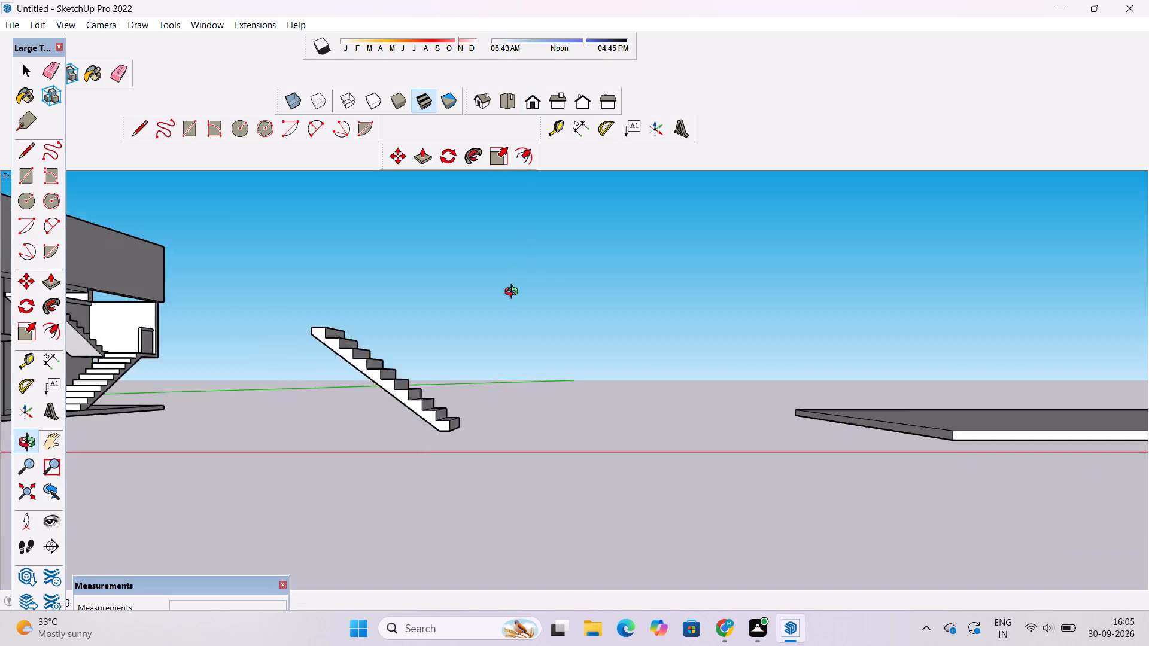
{"action": "scroll", "coordinate": [514, 293], "scroll_direction": "down", "scroll_amount": 7}
{"action": "left_click_drag", "start_coordinate": [263, 361], "coordinate": [658, 494], "text": "shift"}
{"action": "scroll", "coordinate": [303, 348], "scroll_direction": "up", "scroll_amount": 5}
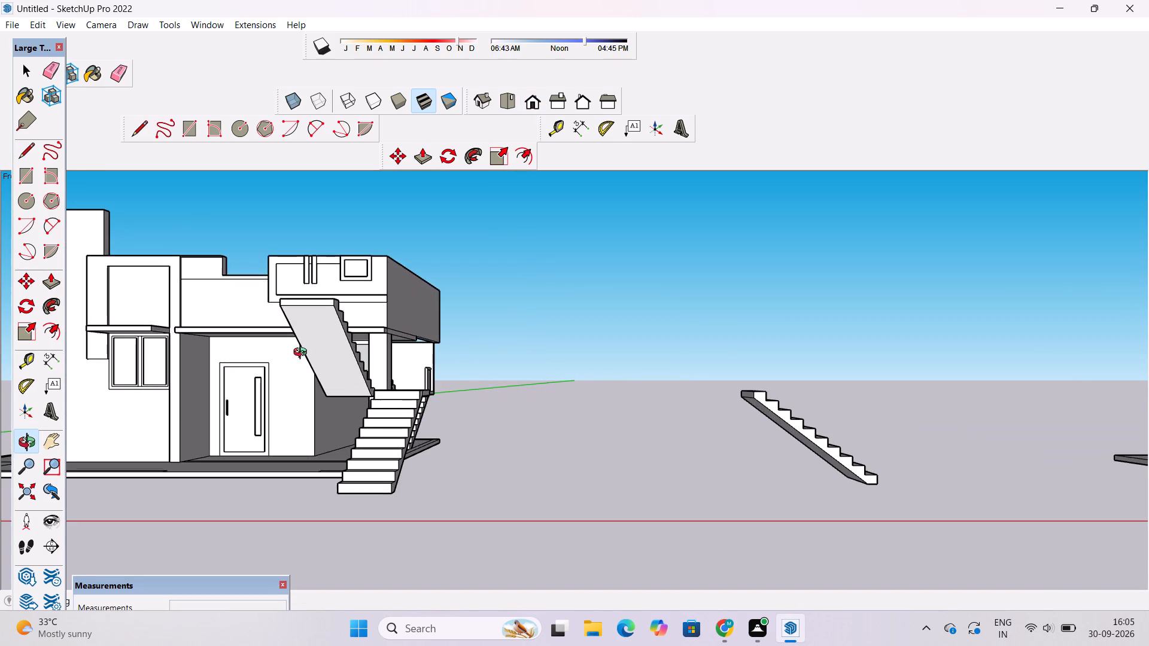
{"action": "scroll", "coordinate": [379, 378], "scroll_direction": "up", "scroll_amount": 4}
{"action": "left_click_drag", "start_coordinate": [393, 384], "coordinate": [144, 493]}
{"action": "scroll", "coordinate": [442, 376], "scroll_direction": "up", "scroll_amount": 5}
{"action": "left_click_drag", "start_coordinate": [503, 391], "coordinate": [484, 431]}
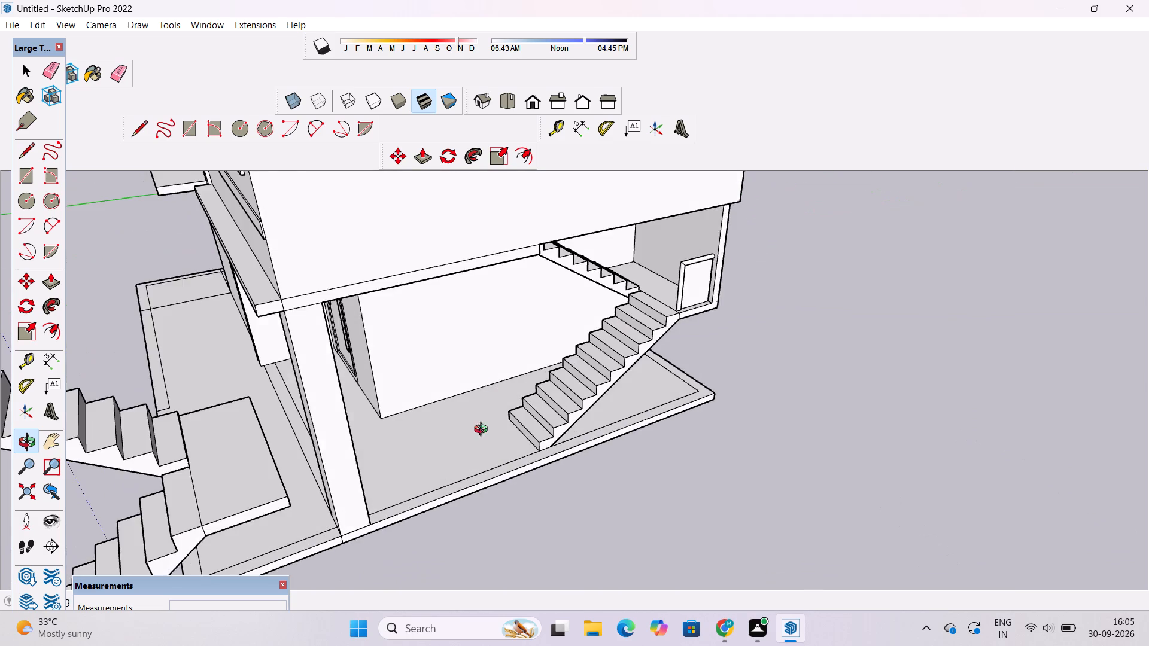
{"action": "scroll", "coordinate": [527, 408], "scroll_direction": "up", "scroll_amount": 6}
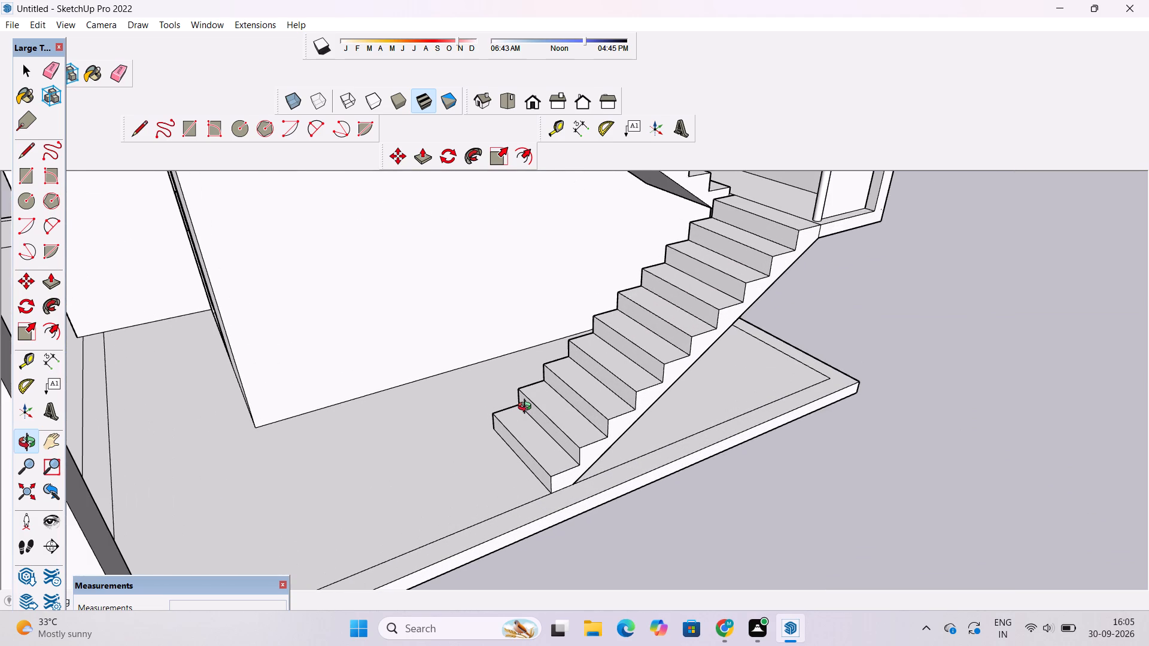
{"action": "scroll", "coordinate": [527, 408], "scroll_direction": "down", "scroll_amount": 4}
{"action": "left_click_drag", "start_coordinate": [527, 413], "coordinate": [494, 477]}
{"action": "scroll", "coordinate": [658, 313], "scroll_direction": "up", "scroll_amount": 7}
{"action": "left_click_drag", "start_coordinate": [691, 263], "coordinate": [612, 359], "text": "shift"}
{"action": "scroll", "coordinate": [671, 298], "scroll_direction": "up", "scroll_amount": 5}
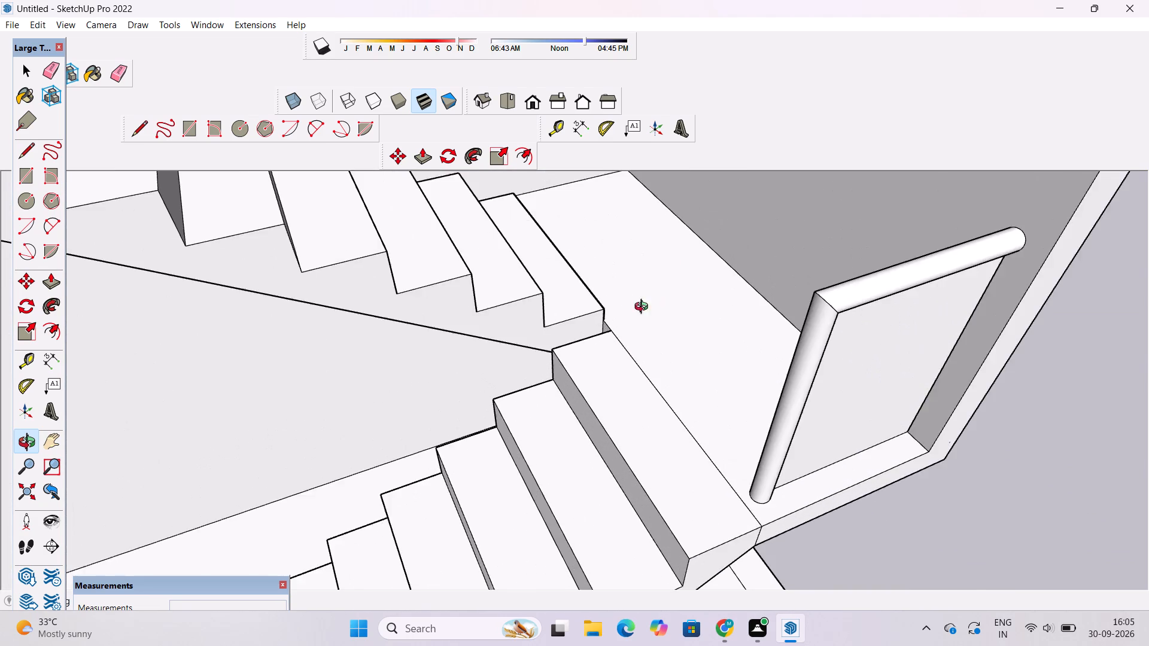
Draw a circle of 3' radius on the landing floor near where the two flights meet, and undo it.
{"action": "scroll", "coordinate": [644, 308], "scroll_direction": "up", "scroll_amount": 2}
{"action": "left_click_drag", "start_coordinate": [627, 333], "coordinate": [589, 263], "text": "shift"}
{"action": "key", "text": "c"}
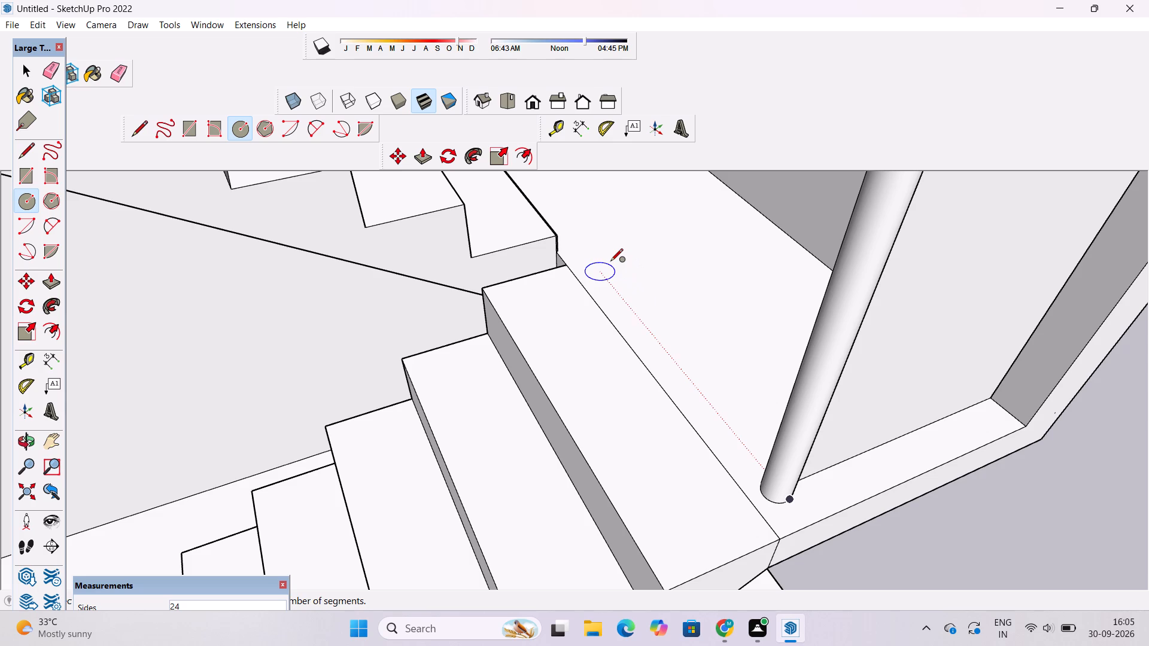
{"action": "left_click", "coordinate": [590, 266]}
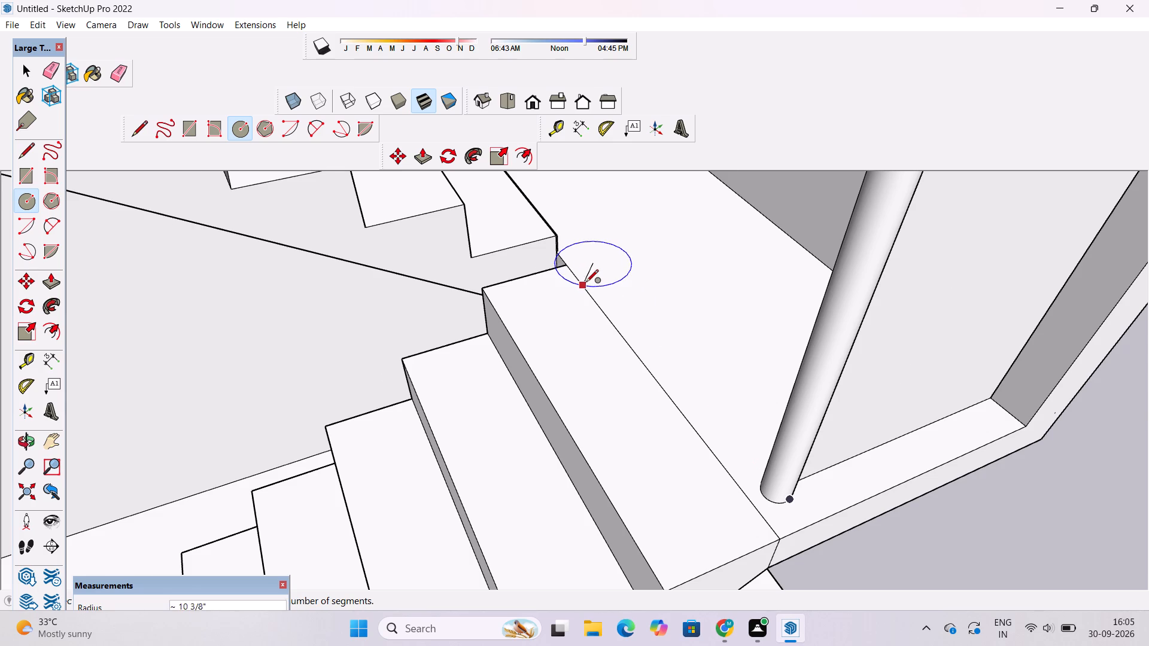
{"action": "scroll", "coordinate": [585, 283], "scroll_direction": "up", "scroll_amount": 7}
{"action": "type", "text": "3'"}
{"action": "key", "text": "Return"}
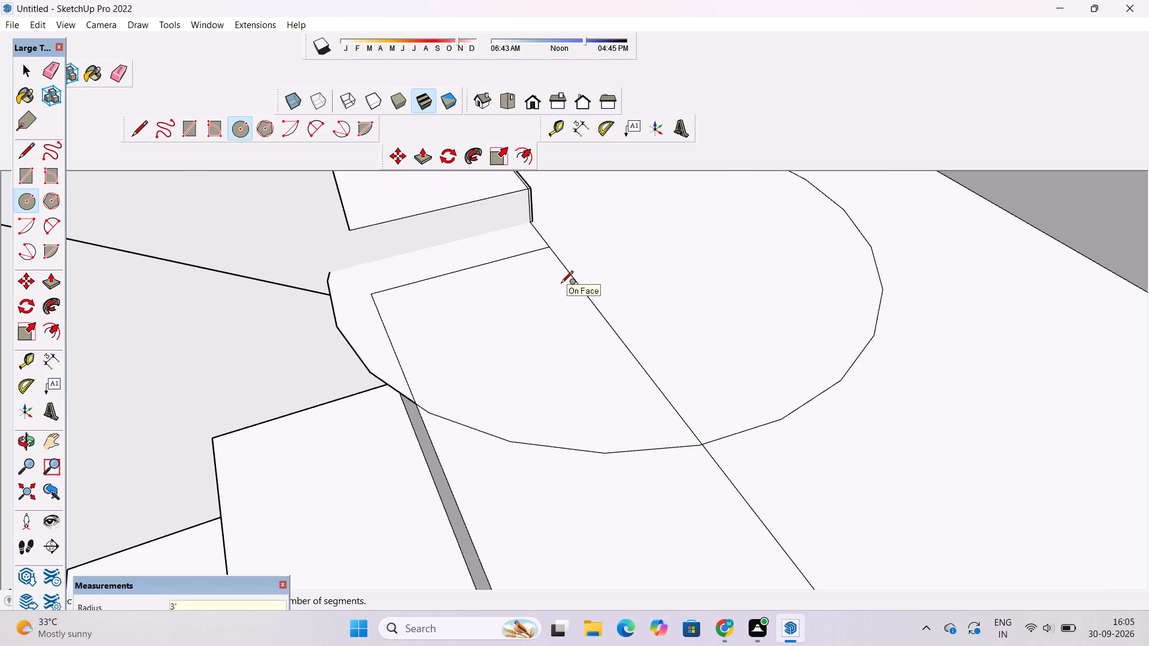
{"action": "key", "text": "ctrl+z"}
Draw a circle of 3" radius on the landing floor, near the inner corner where the two flights meet.
{"action": "scroll", "coordinate": [579, 276], "scroll_direction": "down", "scroll_amount": 5}
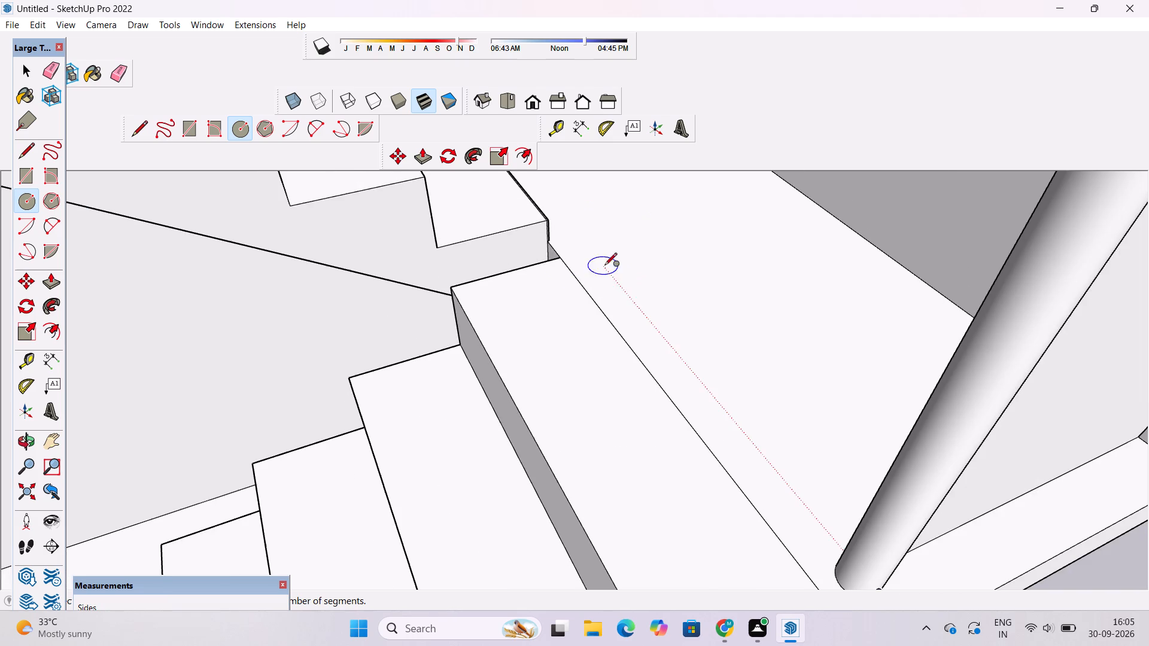
{"action": "left_click", "coordinate": [603, 268]}
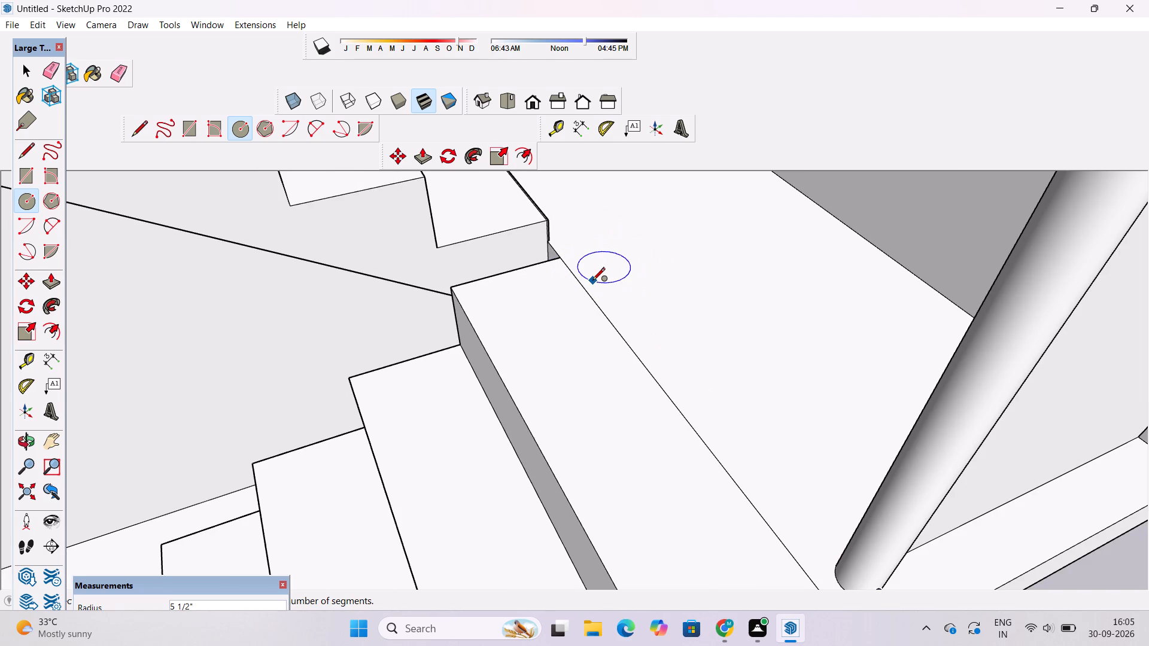
{"action": "type", "text": "3\""}
{"action": "key", "text": "Return"}
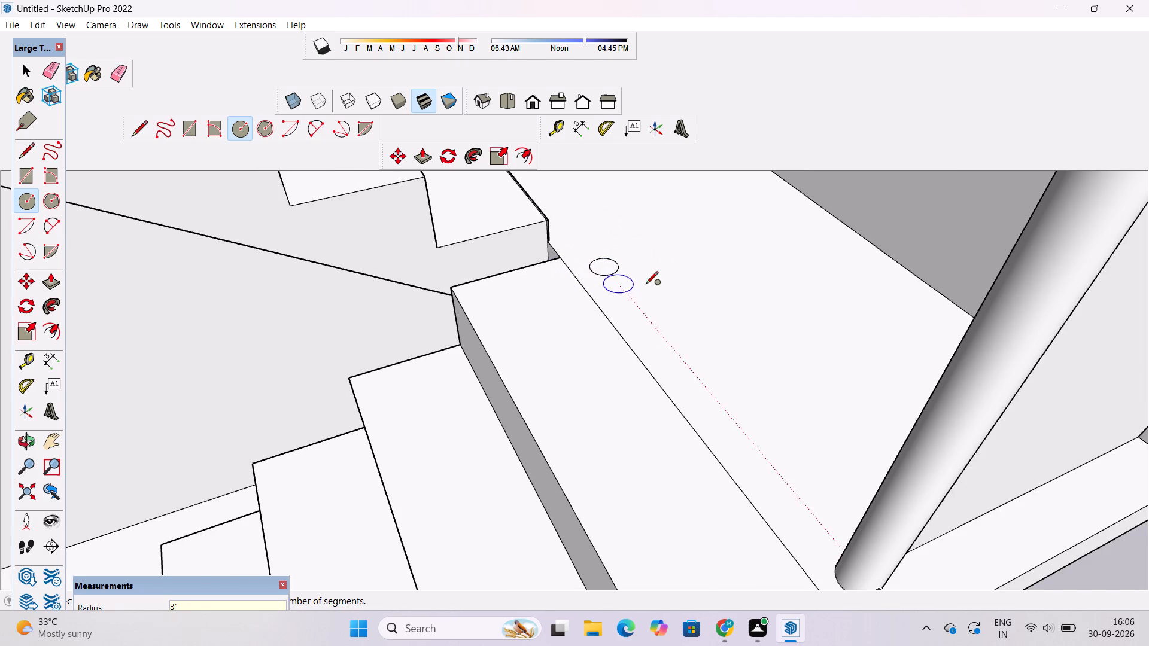
Draw a circle of 3" radius on the lowest tread of the lower flight, near the tread's outer end.
{"action": "scroll", "coordinate": [640, 282], "scroll_direction": "down", "scroll_amount": 9}
{"action": "scroll", "coordinate": [758, 340], "scroll_direction": "down", "scroll_amount": 9}
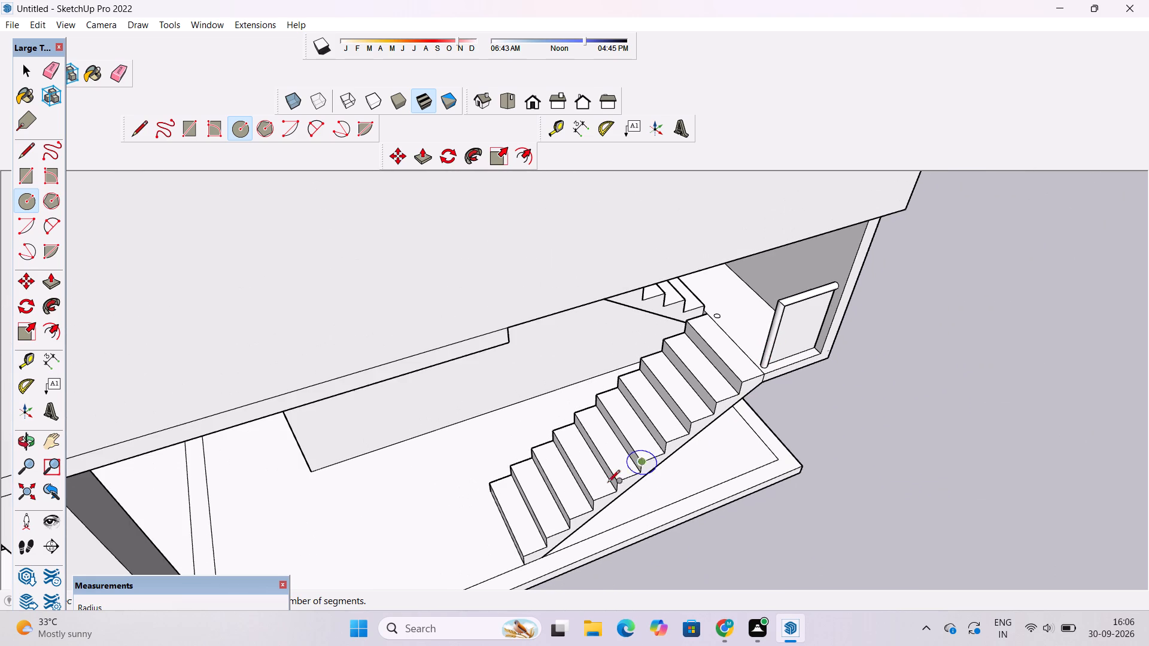
{"action": "scroll", "coordinate": [549, 522], "scroll_direction": "up", "scroll_amount": 4}
{"action": "scroll", "coordinate": [519, 562], "scroll_direction": "up", "scroll_amount": 8}
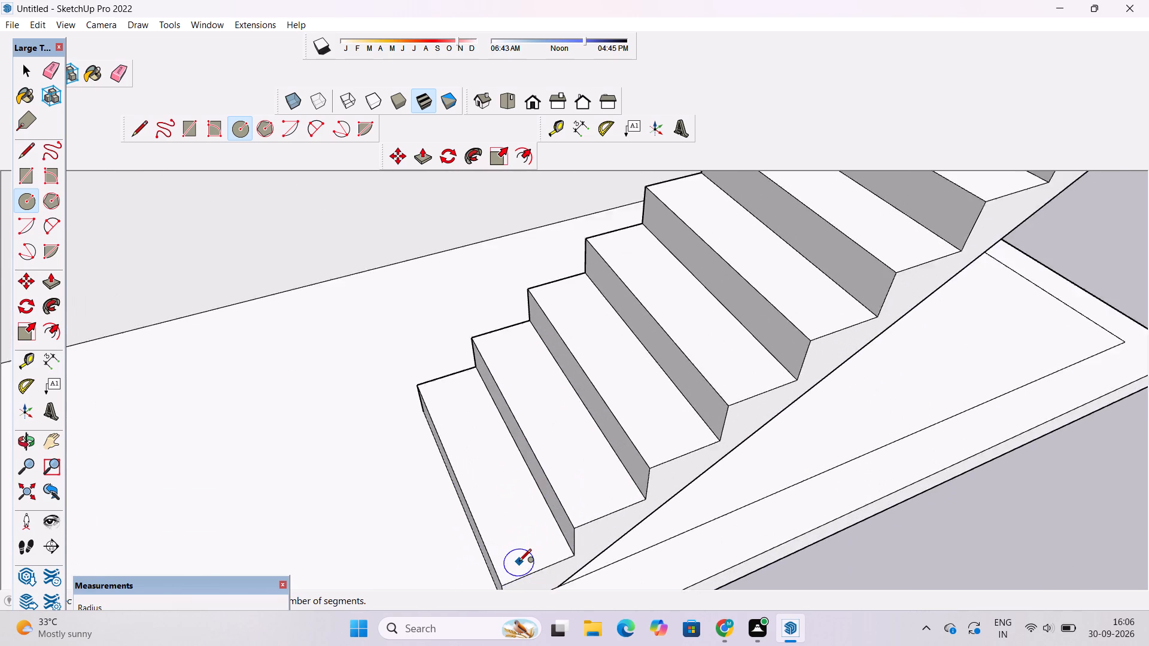
{"action": "scroll", "coordinate": [519, 562], "scroll_direction": "up", "scroll_amount": 3}
{"action": "scroll", "coordinate": [515, 556], "scroll_direction": "down", "scroll_amount": 4}
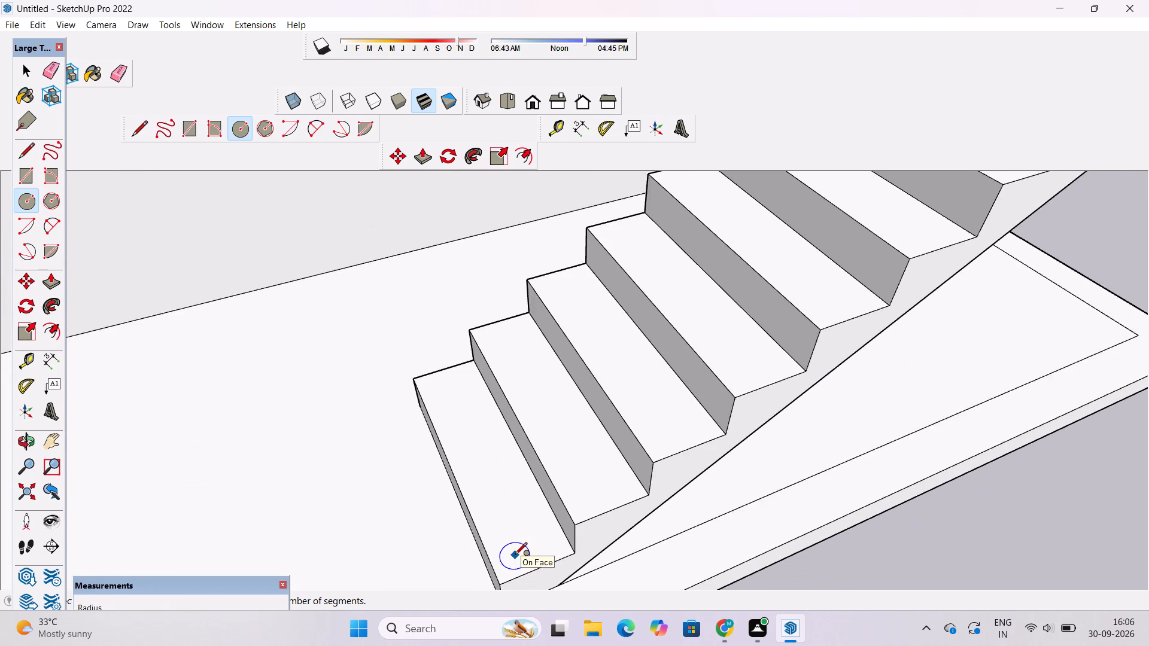
{"action": "scroll", "coordinate": [515, 556], "scroll_direction": "down", "scroll_amount": 6}
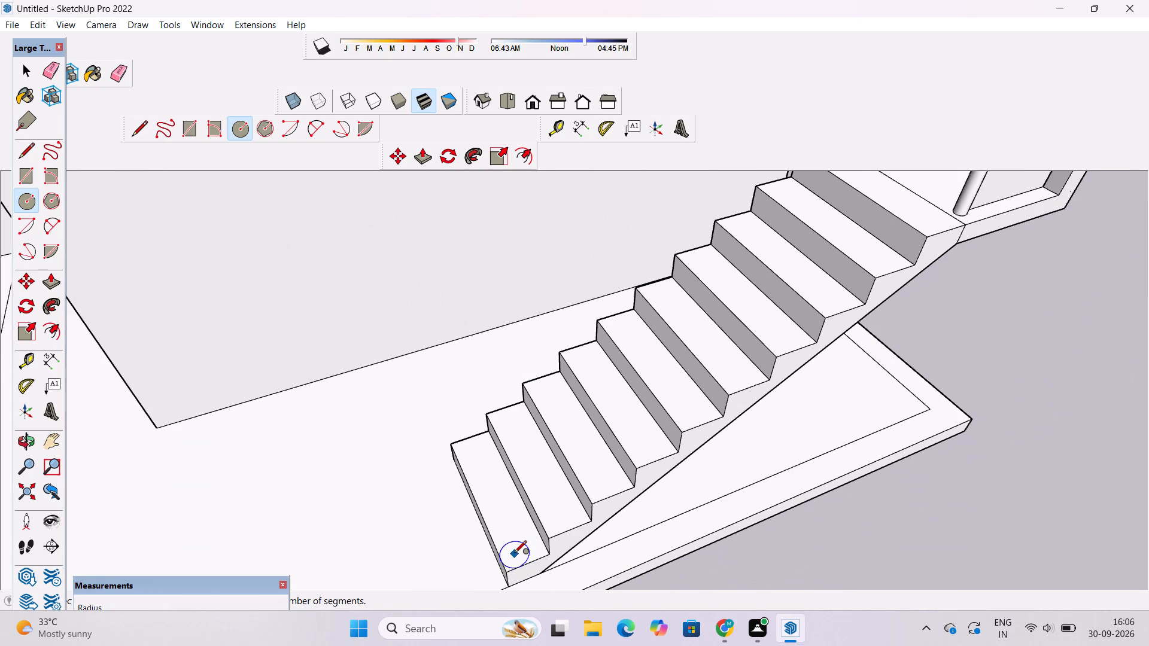
{"action": "scroll", "coordinate": [514, 554], "scroll_direction": "up", "scroll_amount": 4}
{"action": "left_click", "coordinate": [514, 554]}
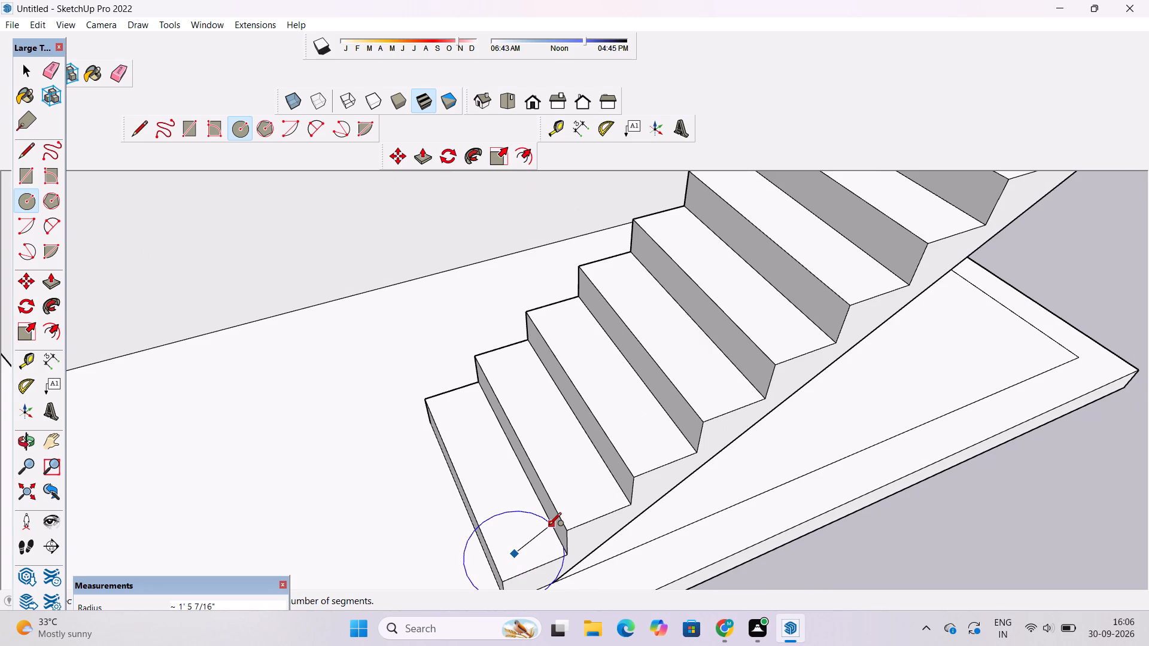
{"action": "type", "text": "3\""}
{"action": "key", "text": "Return"}
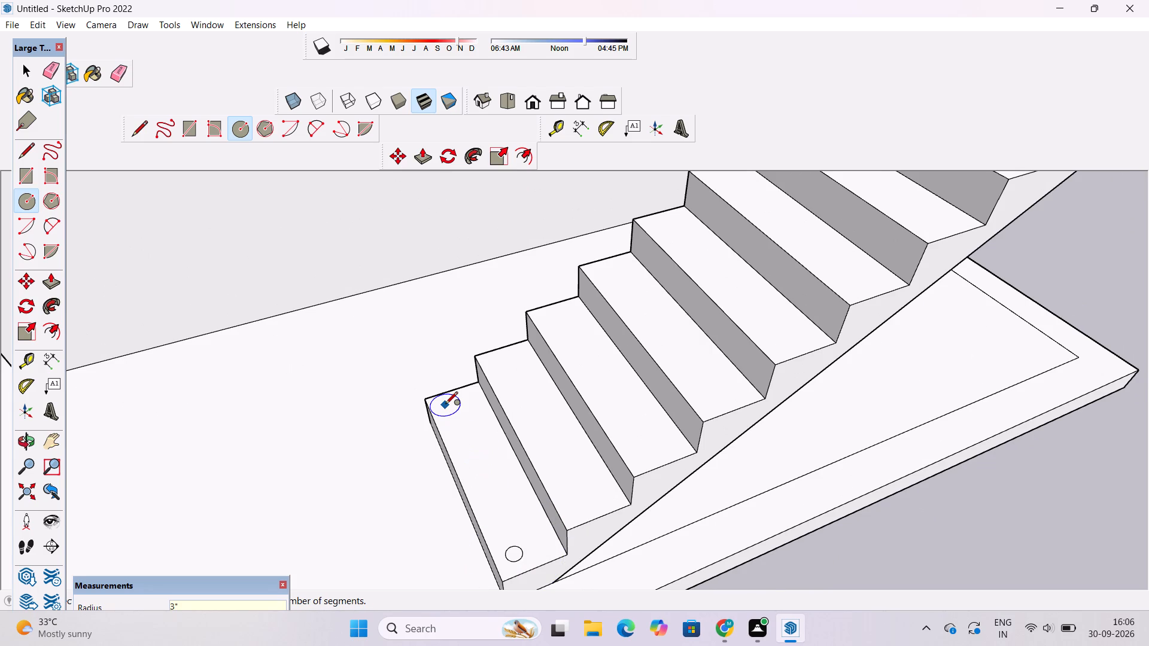
Copy the circle along the lowest tread to its inner, house-side end, about 6' 4" from the original.
{"action": "scroll", "coordinate": [445, 405], "scroll_direction": "up", "scroll_amount": 3}
{"action": "scroll", "coordinate": [437, 409], "scroll_direction": "down", "scroll_amount": 4}
{"action": "scroll", "coordinate": [438, 405], "scroll_direction": "up", "scroll_amount": 4}
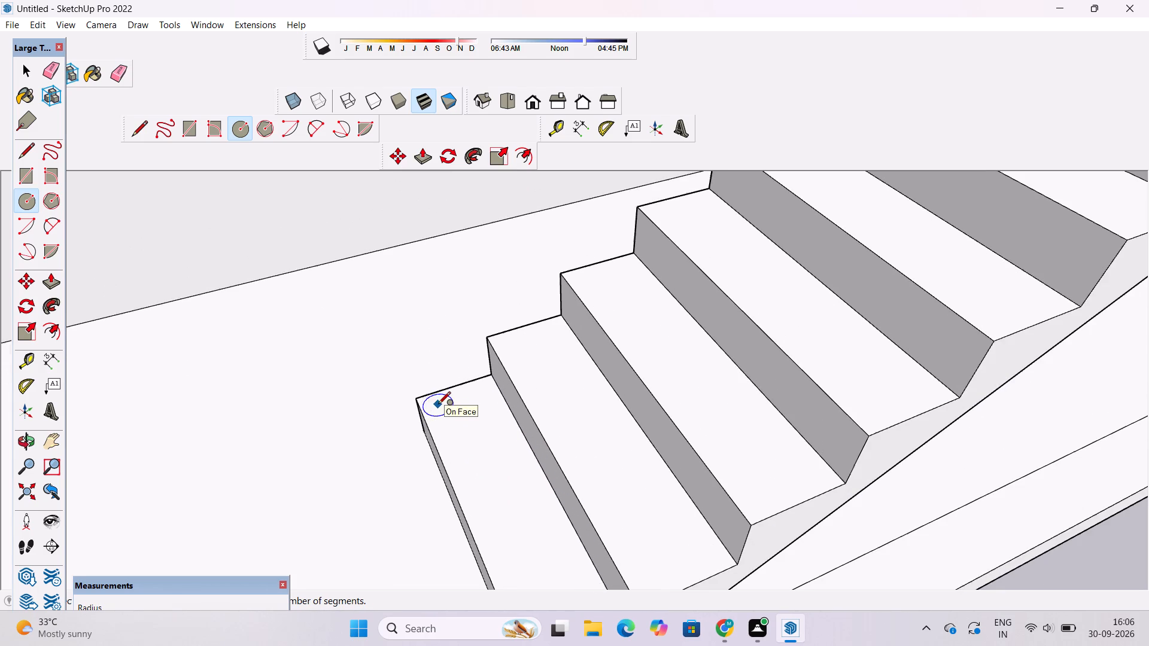
{"action": "scroll", "coordinate": [446, 431], "scroll_direction": "down", "scroll_amount": 6}
{"action": "scroll", "coordinate": [497, 562], "scroll_direction": "up", "scroll_amount": 9}
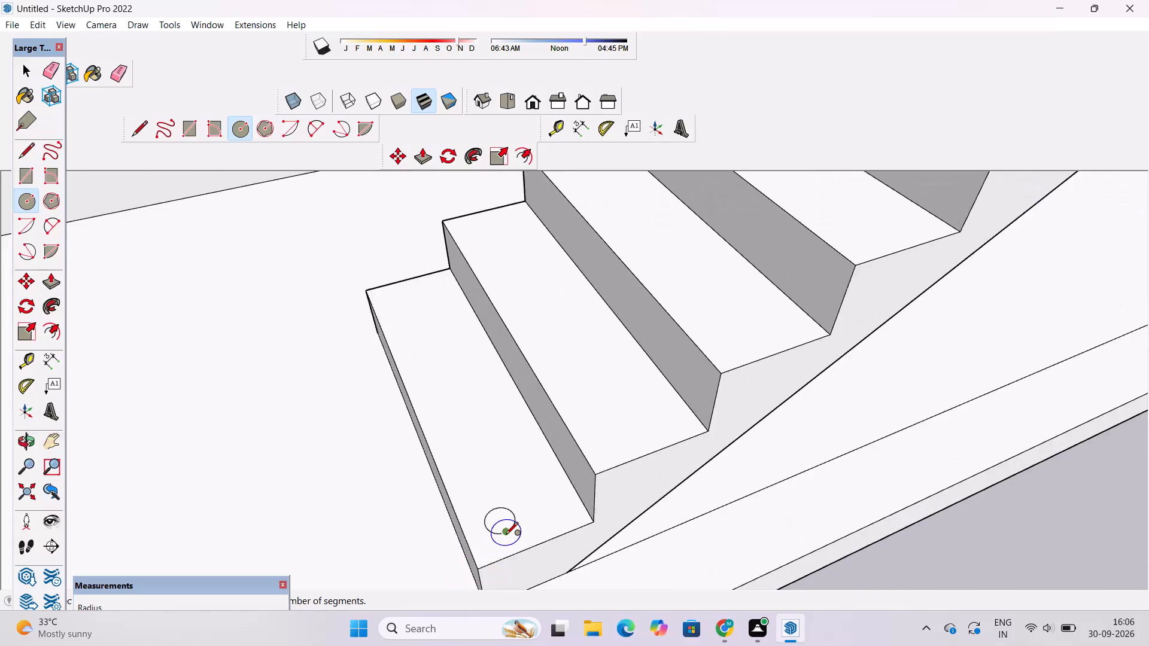
{"action": "scroll", "coordinate": [506, 535], "scroll_direction": "up", "scroll_amount": 2}
{"action": "key", "text": "space"}
{"action": "scroll", "coordinate": [504, 510], "scroll_direction": "up", "scroll_amount": 4}
{"action": "double_click", "coordinate": [504, 510]}
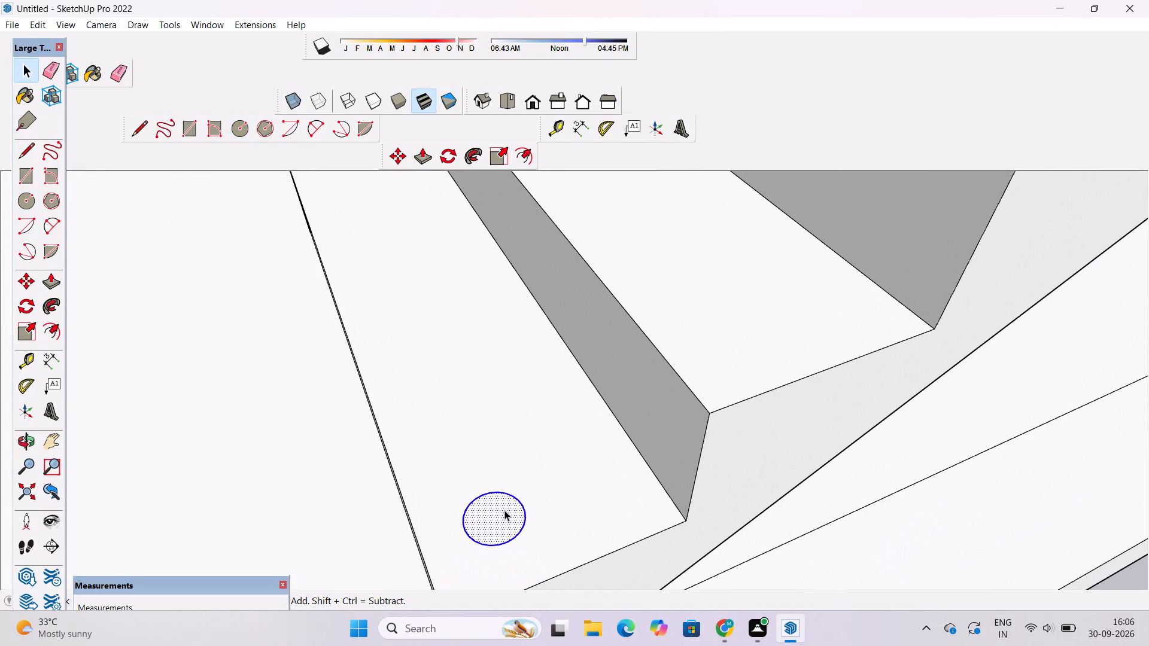
{"action": "key", "text": "m"}
{"action": "scroll", "coordinate": [504, 510], "scroll_direction": "down", "scroll_amount": 5}
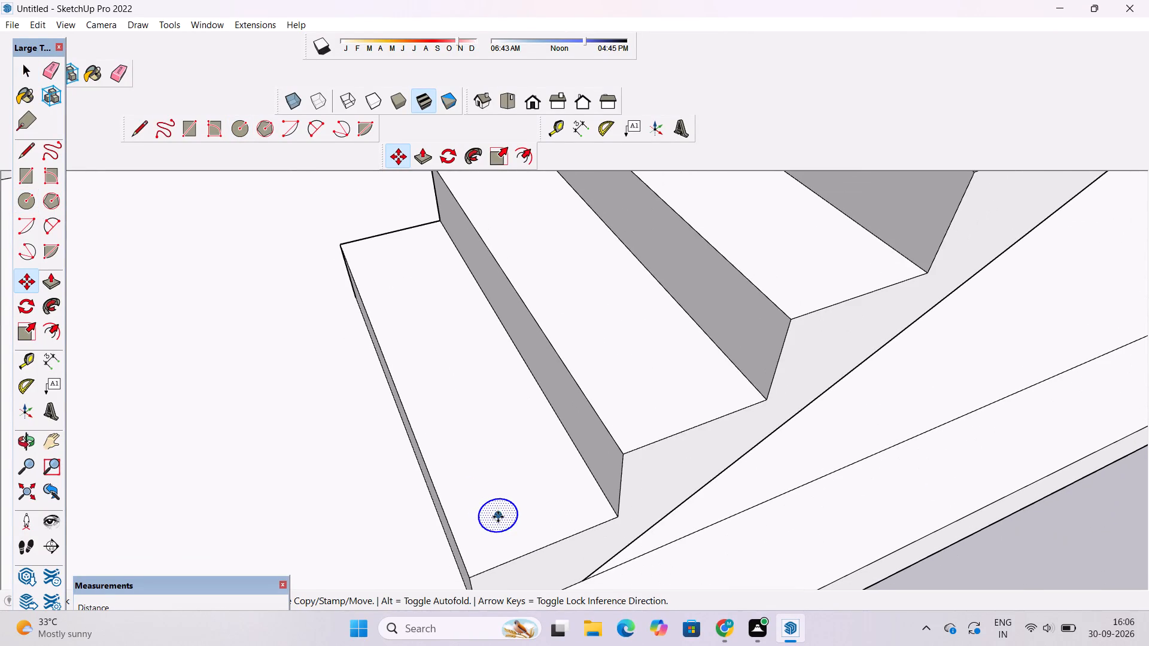
{"action": "left_click", "coordinate": [498, 517]}
{"action": "scroll", "coordinate": [475, 488], "scroll_direction": "down", "scroll_amount": 4}
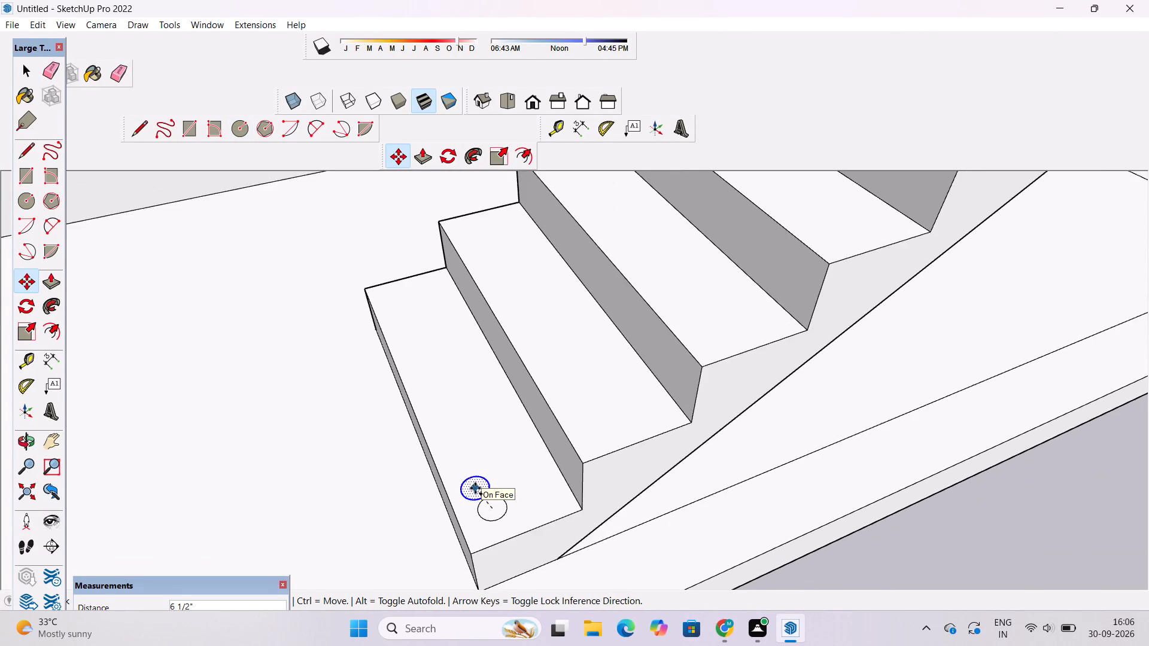
{"action": "scroll", "coordinate": [475, 488], "scroll_direction": "down", "scroll_amount": 2}
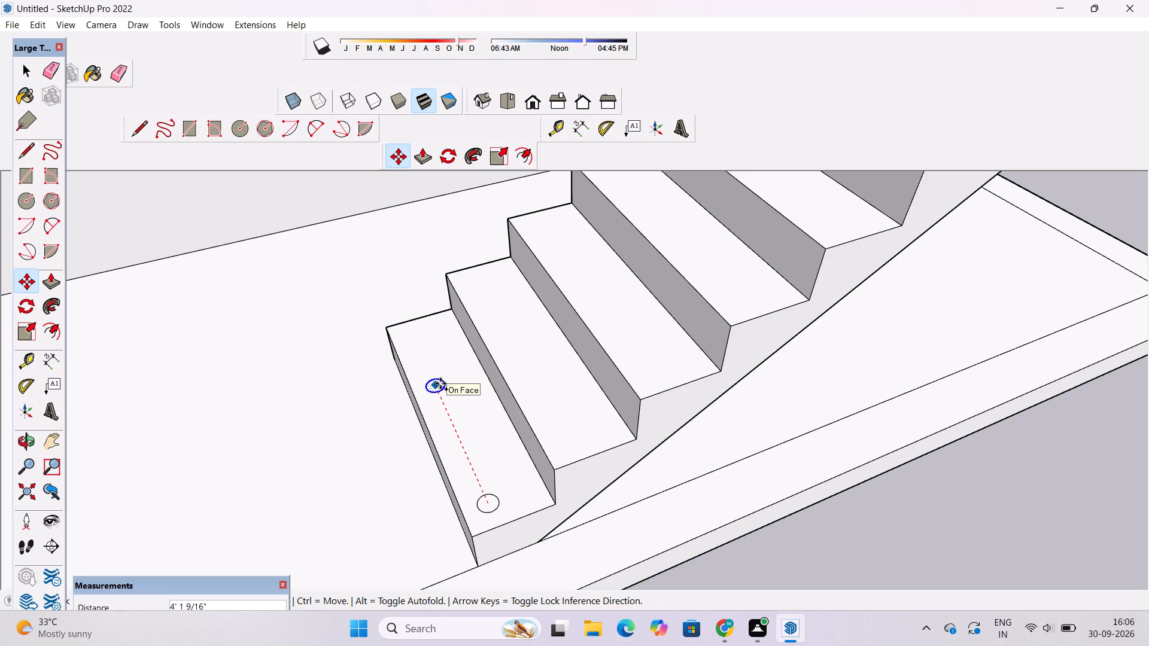
{"action": "scroll", "coordinate": [441, 382], "scroll_direction": "up", "scroll_amount": 2}
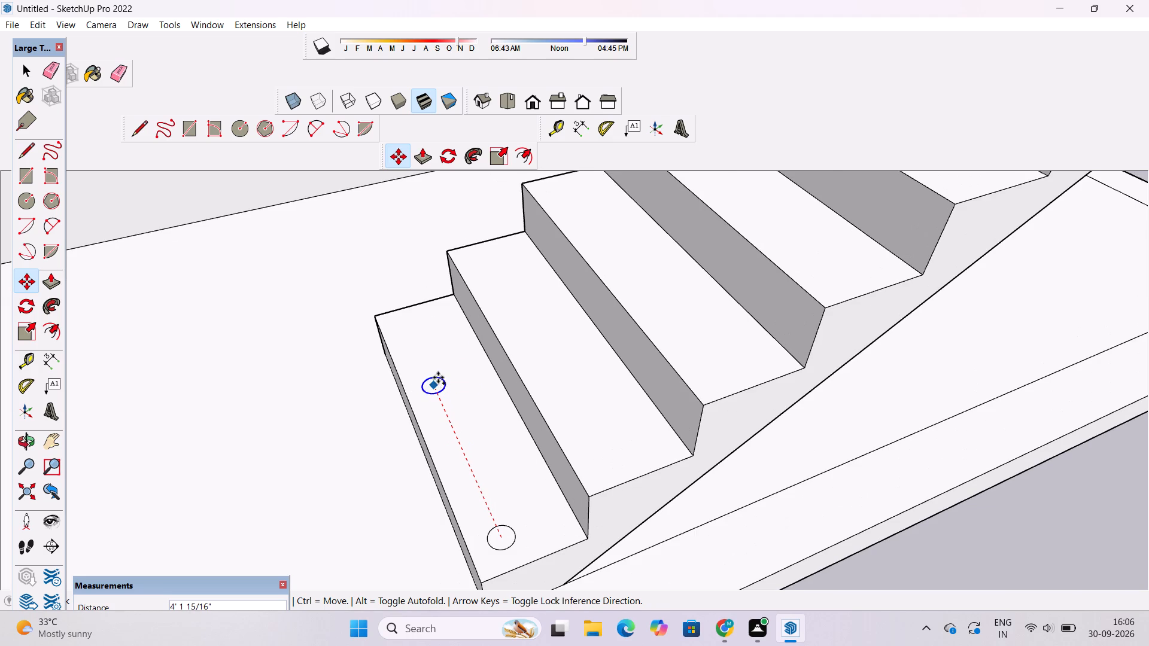
{"action": "left_click", "coordinate": [414, 324]}
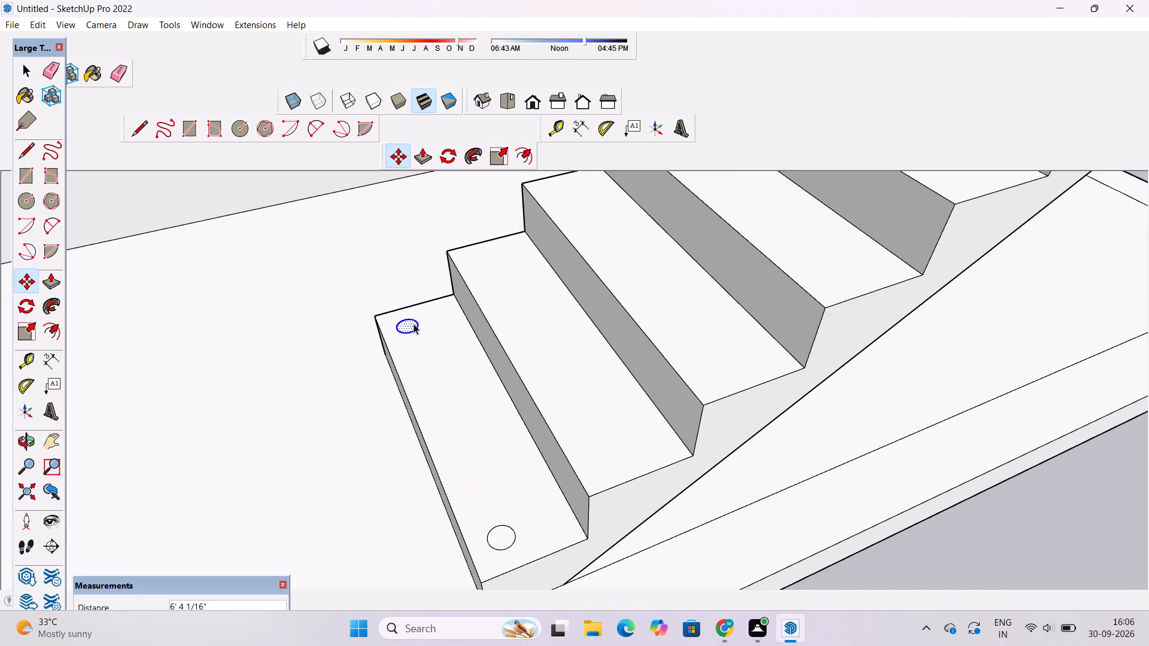
{"action": "key", "text": "space"}
Draw a 6' vertical line up from the centre of the outer circle on the lowest tread.
{"action": "type", "text": "o"}
{"action": "scroll", "coordinate": [405, 331], "scroll_direction": "down", "scroll_amount": 4}
{"action": "left_click_drag", "start_coordinate": [400, 343], "coordinate": [399, 428]}
{"action": "scroll", "coordinate": [396, 438], "scroll_direction": "down", "scroll_amount": 5}
{"action": "left_click_drag", "start_coordinate": [399, 458], "coordinate": [395, 436]}
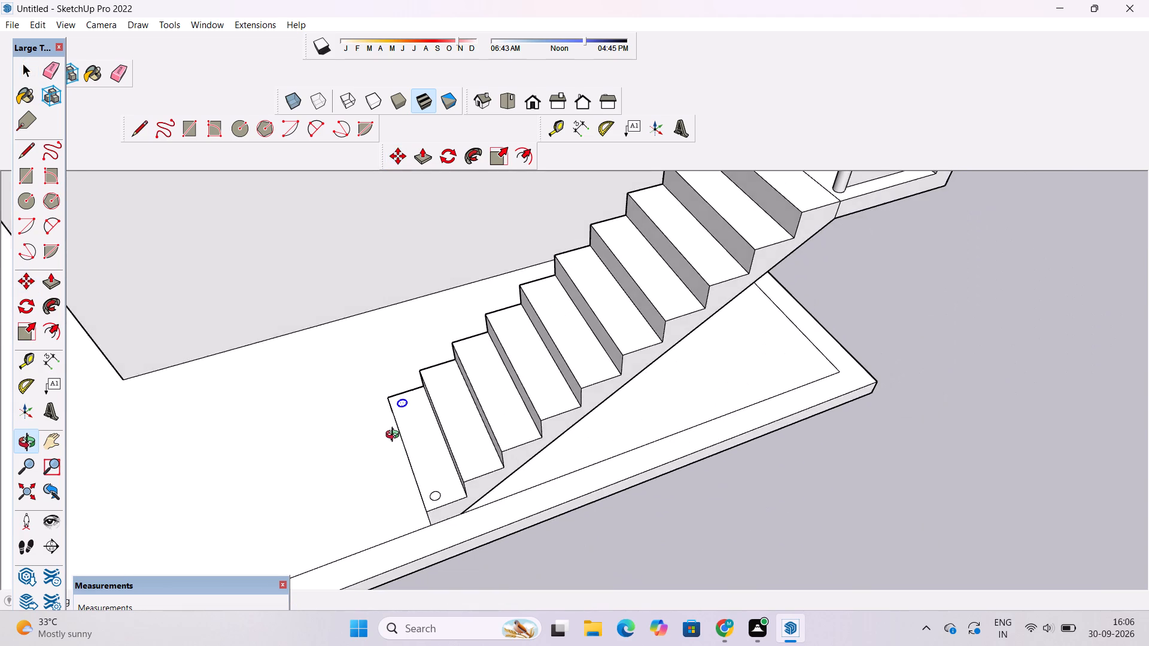
{"action": "left_click_drag", "start_coordinate": [395, 436], "coordinate": [395, 416]}
{"action": "left_click_drag", "start_coordinate": [394, 420], "coordinate": [393, 433], "text": "shift"}
{"action": "left_click_drag", "start_coordinate": [391, 452], "coordinate": [387, 377]}
{"action": "left_click_drag", "start_coordinate": [397, 428], "coordinate": [482, 377], "text": "shift"}
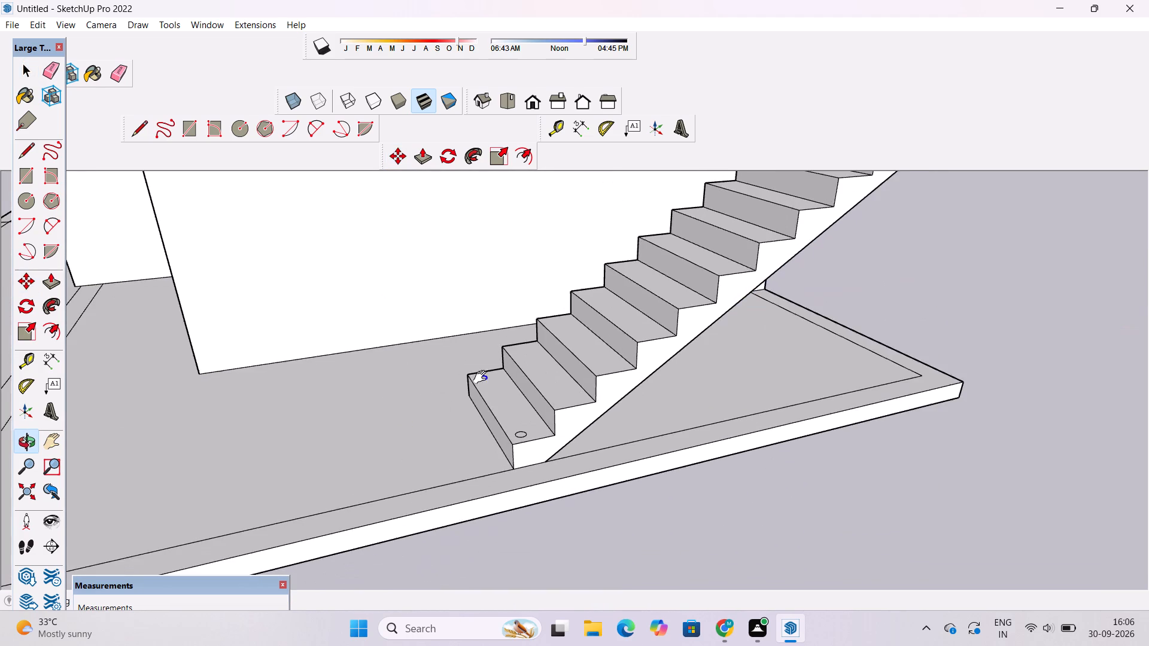
{"action": "scroll", "coordinate": [495, 416], "scroll_direction": "up", "scroll_amount": 4, "text": "shift"}
{"action": "left_click_drag", "start_coordinate": [494, 429], "coordinate": [439, 370], "text": "shift"}
{"action": "left_click_drag", "start_coordinate": [465, 429], "coordinate": [466, 456]}
{"action": "scroll", "coordinate": [493, 407], "scroll_direction": "up", "scroll_amount": 4}
{"action": "key", "text": "space"}
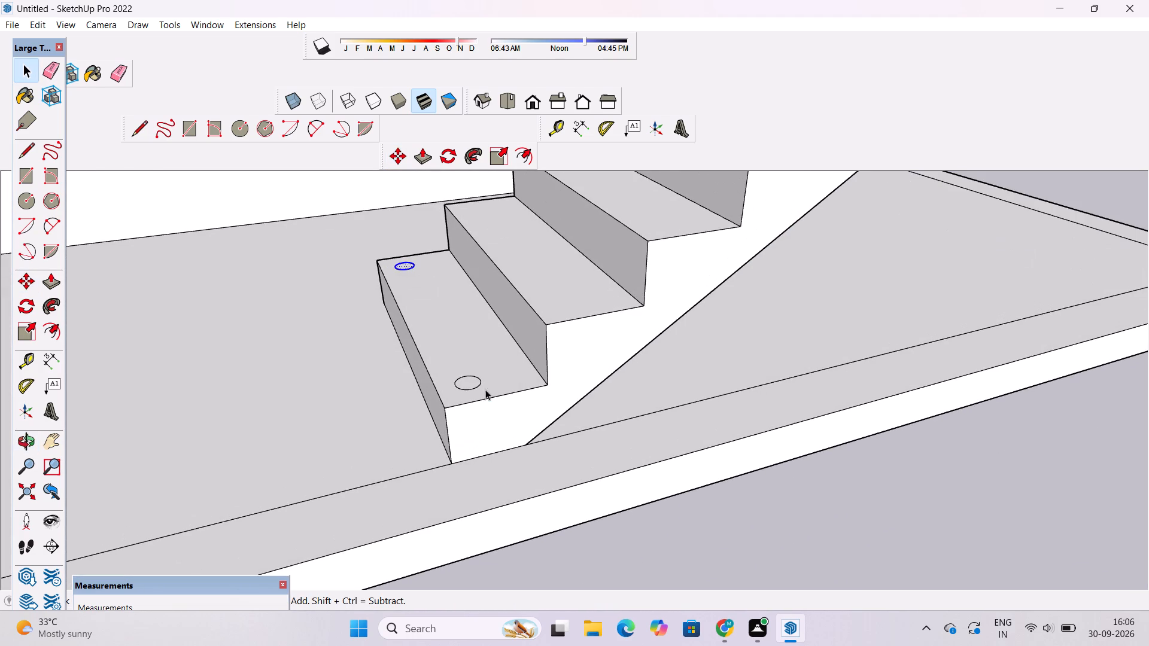
{"action": "left_click", "coordinate": [711, 509]}
{"action": "scroll", "coordinate": [516, 359], "scroll_direction": "up", "scroll_amount": 7}
{"action": "key", "text": "l"}
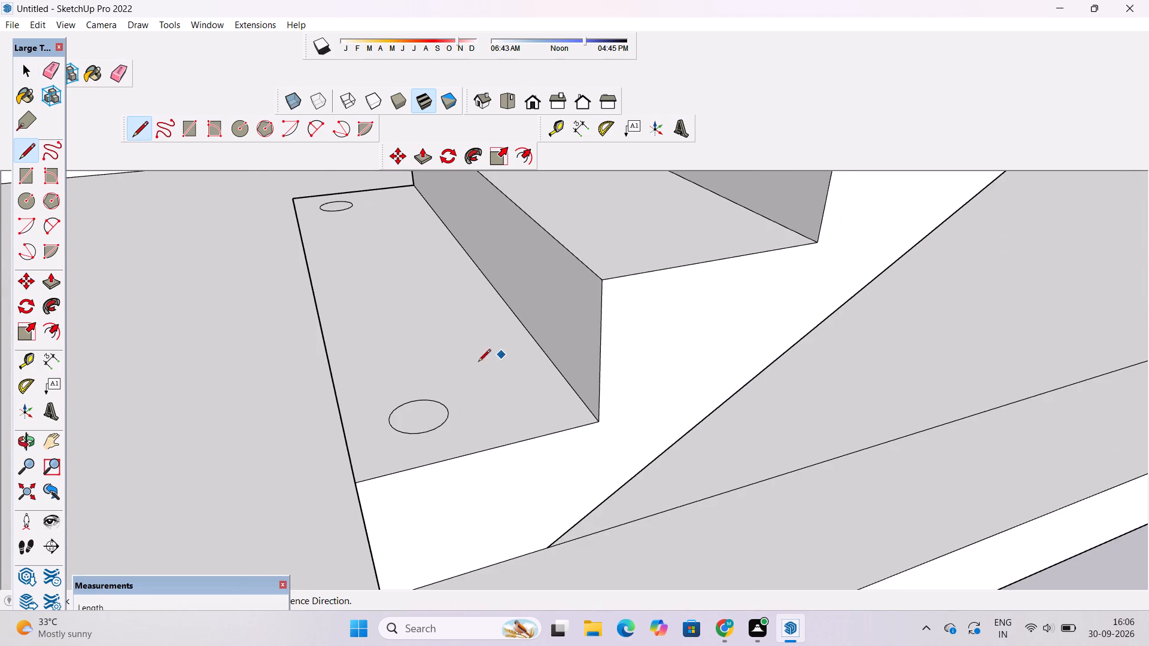
{"action": "scroll", "coordinate": [450, 379], "scroll_direction": "up", "scroll_amount": 5}
{"action": "left_click", "coordinate": [396, 446]}
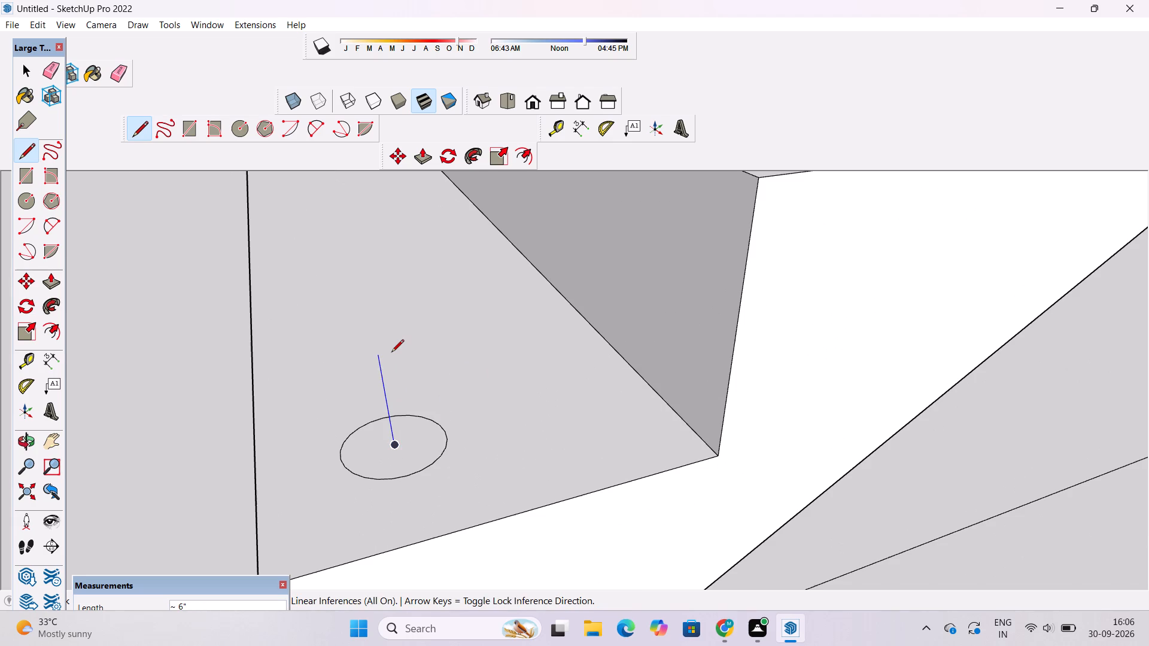
{"action": "type", "text": "6'"}
{"action": "key", "text": "Return"}
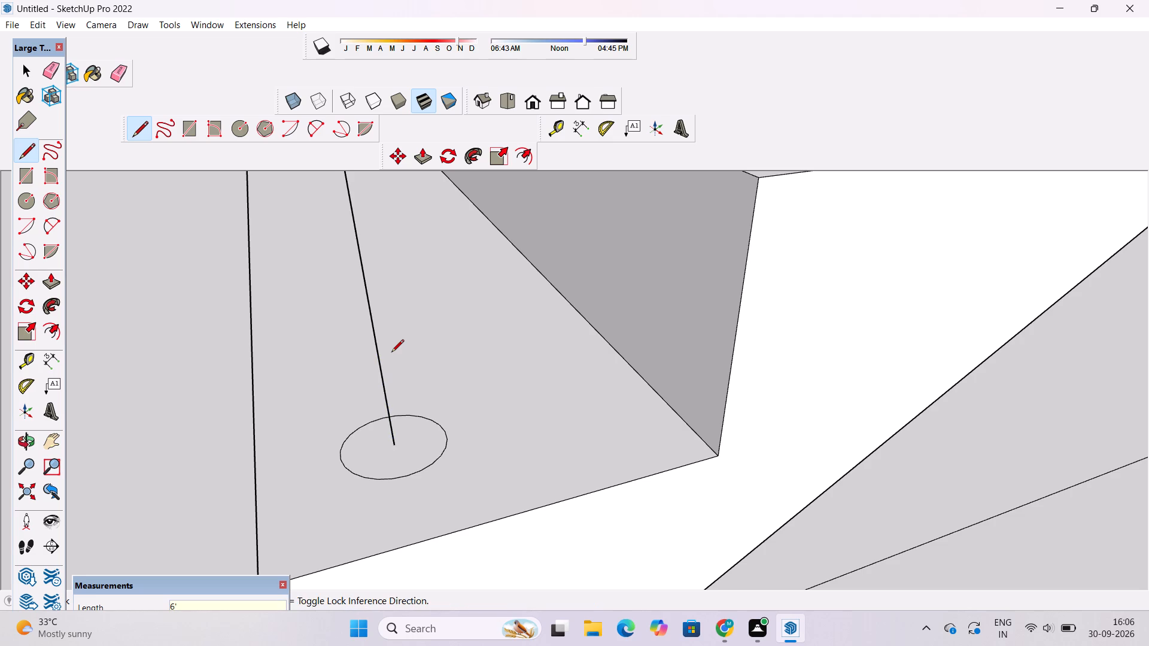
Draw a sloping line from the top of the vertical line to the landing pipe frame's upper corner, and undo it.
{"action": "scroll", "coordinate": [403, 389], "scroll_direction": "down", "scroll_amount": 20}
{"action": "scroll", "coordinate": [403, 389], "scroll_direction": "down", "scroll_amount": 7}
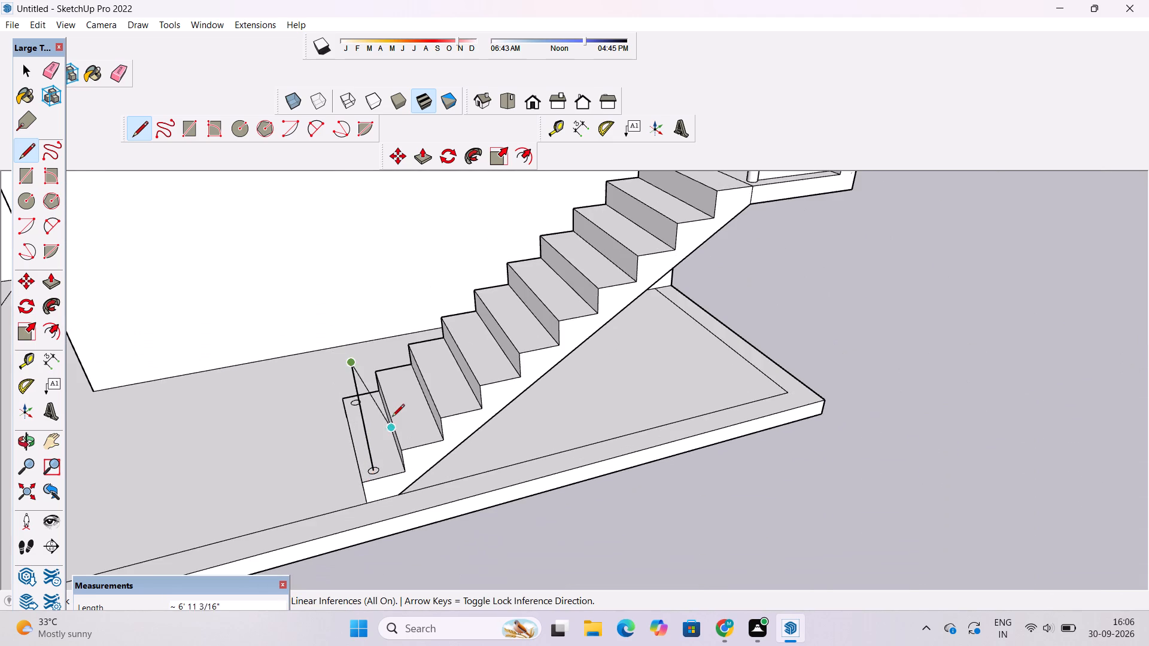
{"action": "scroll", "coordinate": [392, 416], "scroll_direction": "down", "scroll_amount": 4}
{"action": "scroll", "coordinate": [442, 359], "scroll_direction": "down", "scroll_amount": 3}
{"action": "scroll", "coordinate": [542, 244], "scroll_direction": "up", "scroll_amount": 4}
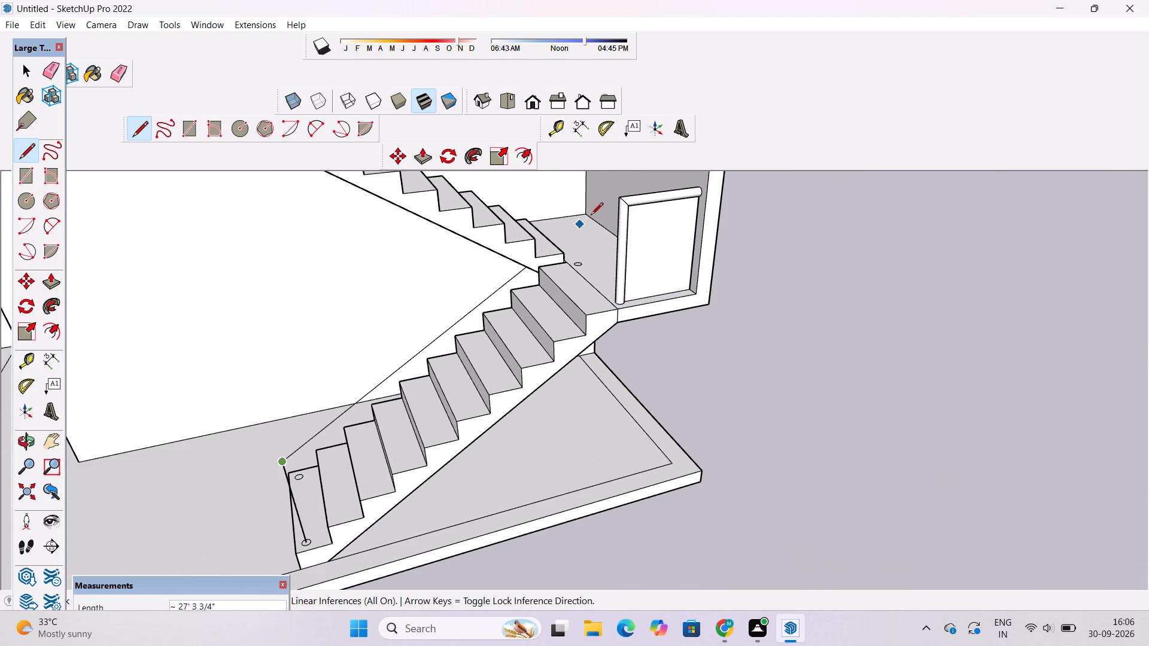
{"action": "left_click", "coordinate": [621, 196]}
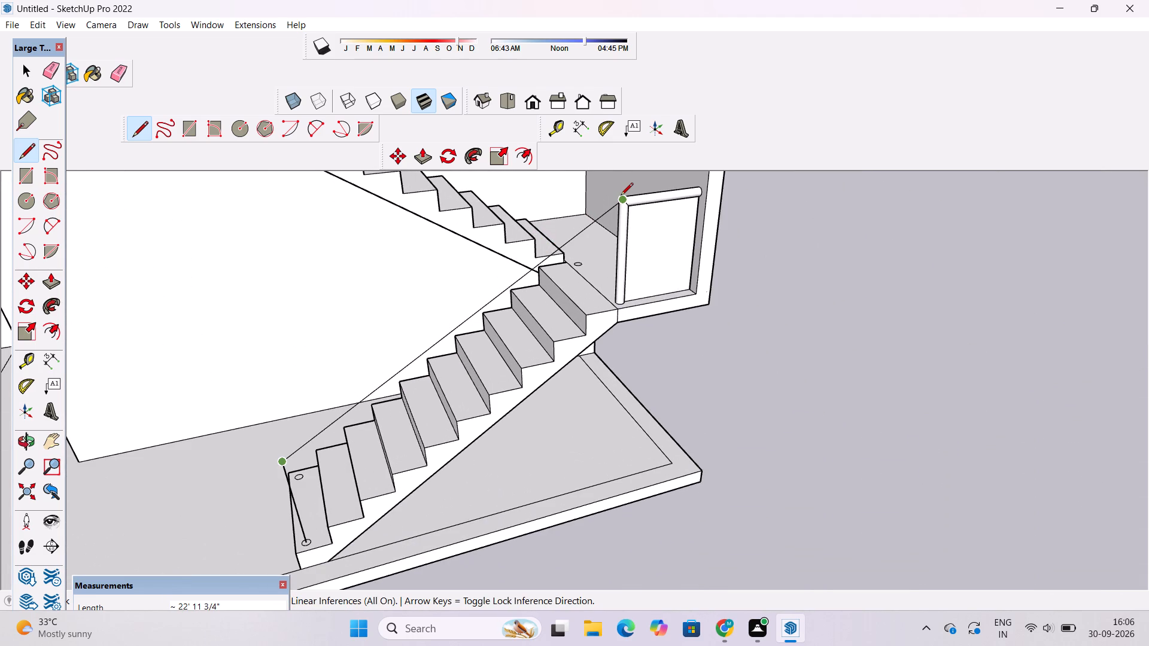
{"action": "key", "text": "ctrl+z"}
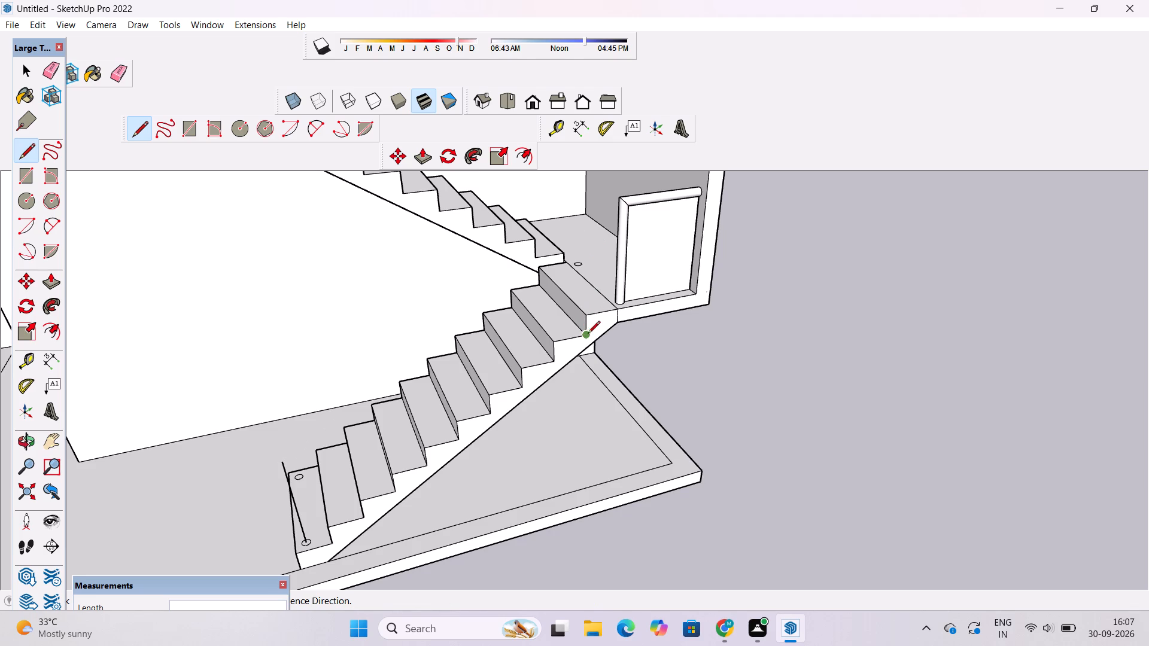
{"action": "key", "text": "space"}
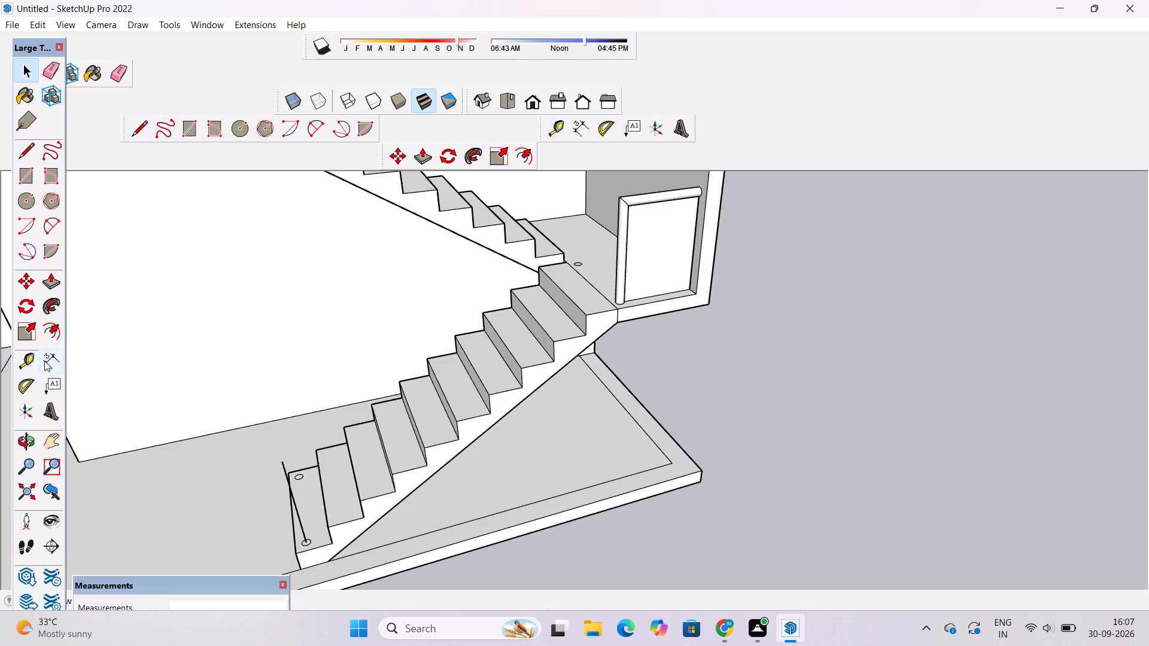
Measure the height of the landing railing's vertical pipe with the Dimension tool, without placing a dimension.
{"action": "left_click", "coordinate": [44, 361]}
{"action": "scroll", "coordinate": [615, 205], "scroll_direction": "up", "scroll_amount": 4}
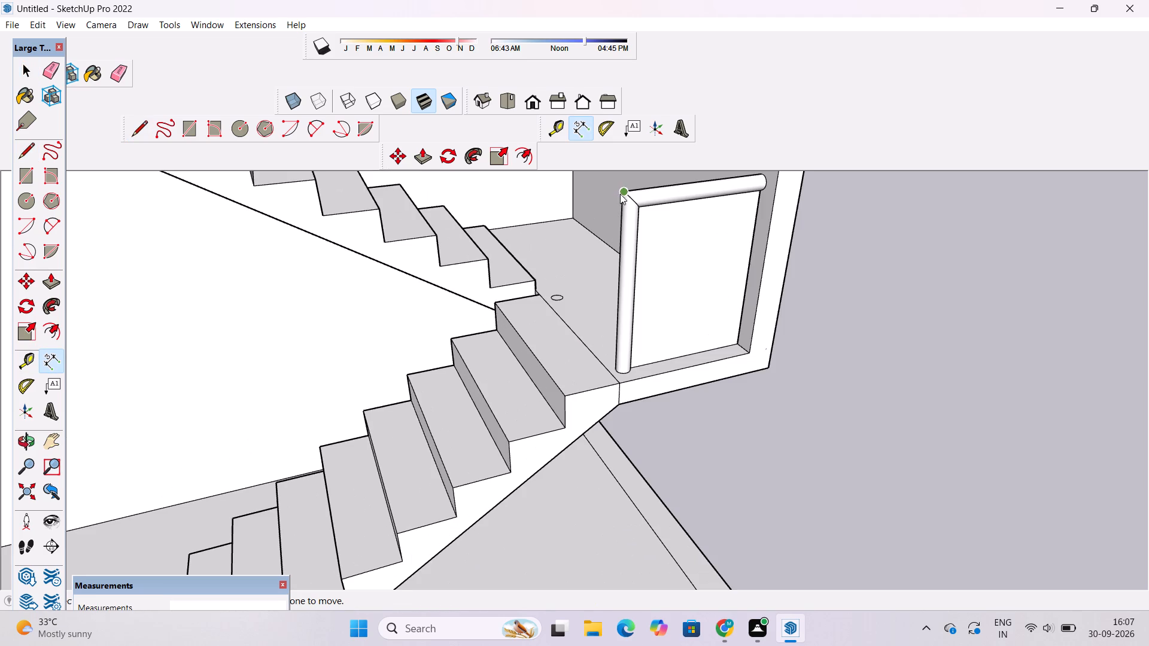
{"action": "left_click", "coordinate": [624, 189]}
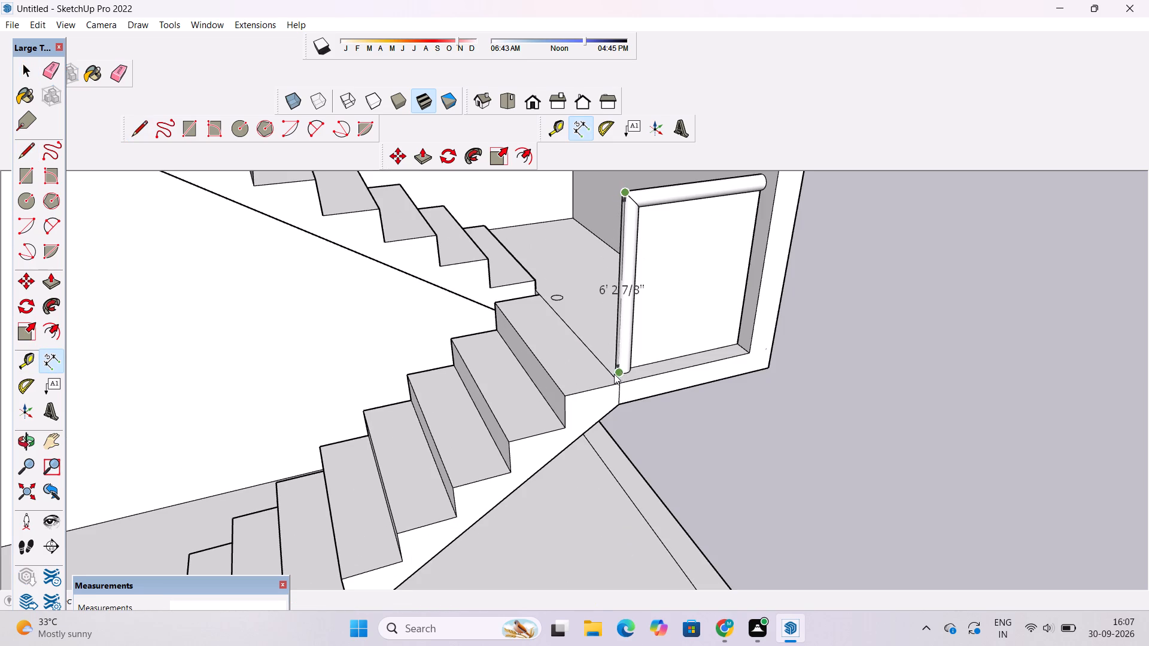
{"action": "scroll", "coordinate": [614, 364], "scroll_direction": "up", "scroll_amount": 4}
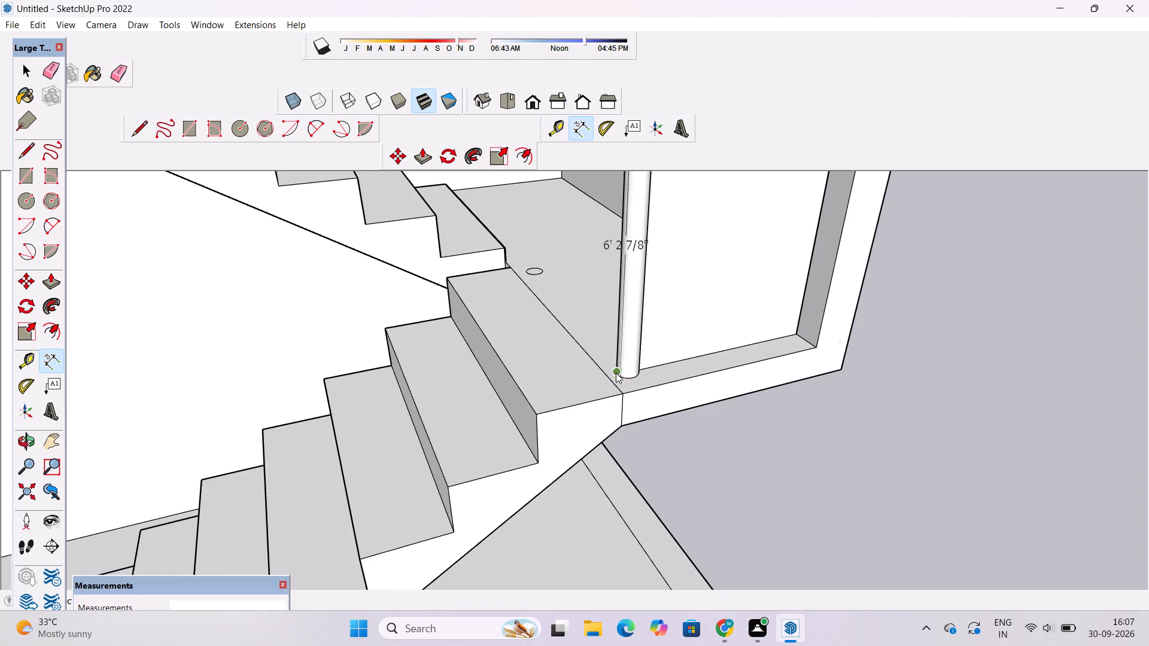
{"action": "scroll", "coordinate": [509, 373], "scroll_direction": "down", "scroll_amount": 8}
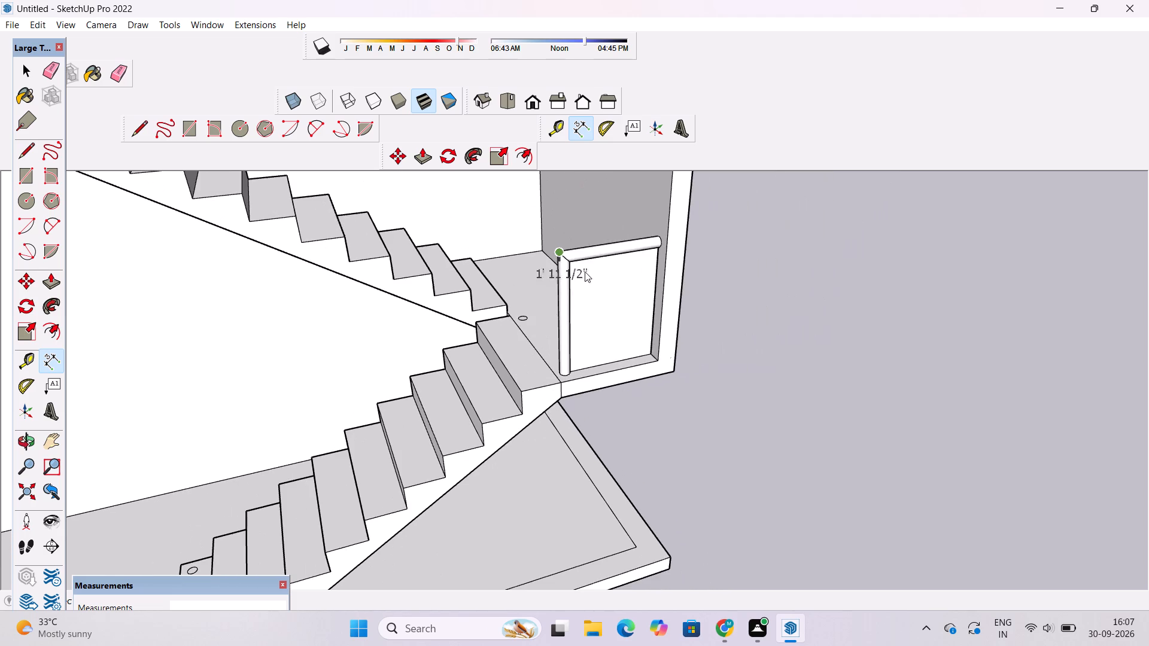
{"action": "key", "text": "space"}
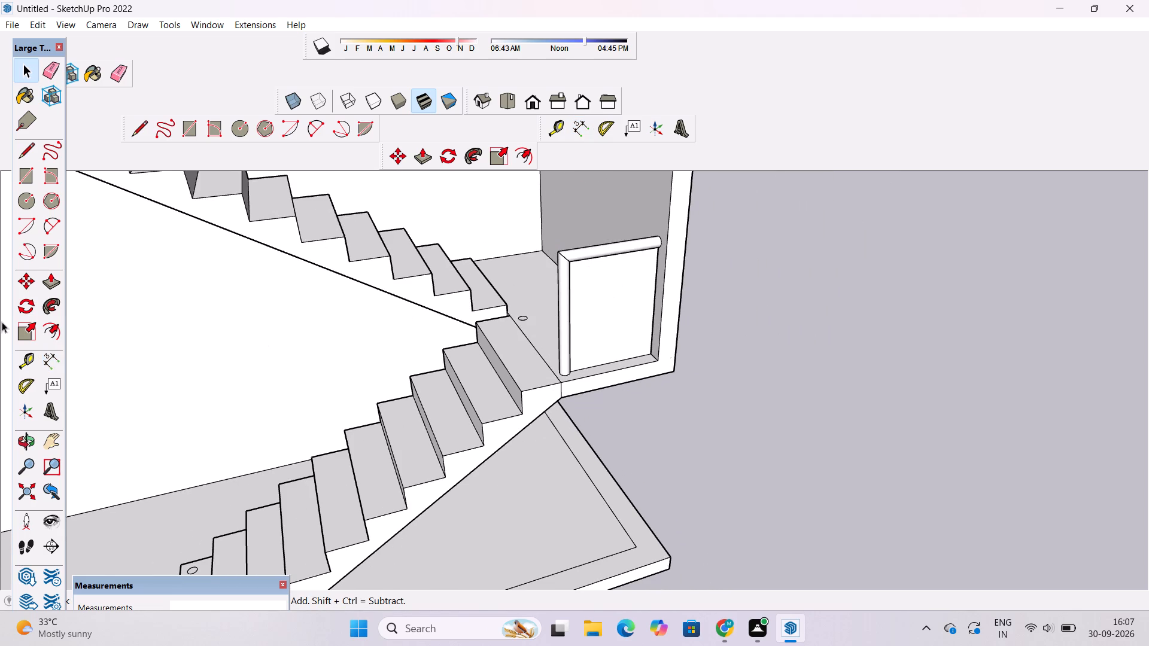
Measure the height of the landing infill panel along its wall-side edge, without placing a dimension.
{"action": "left_click", "coordinate": [45, 361]}
{"action": "scroll", "coordinate": [663, 261], "scroll_direction": "up", "scroll_amount": 5}
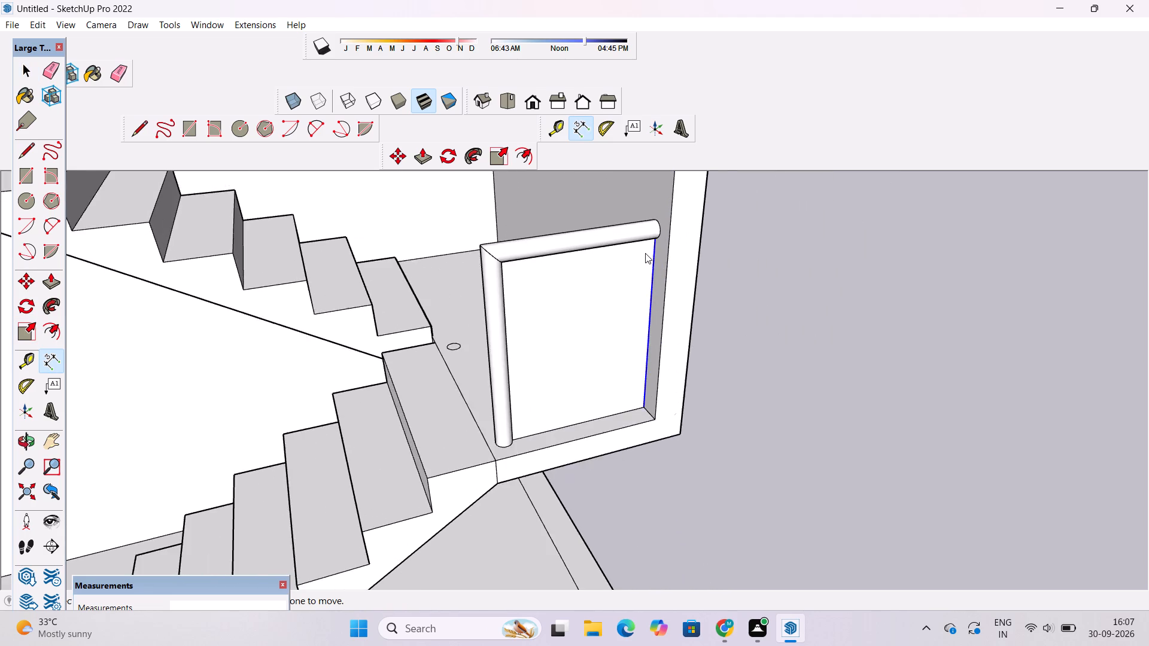
{"action": "scroll", "coordinate": [645, 253], "scroll_direction": "up", "scroll_amount": 8}
{"action": "scroll", "coordinate": [670, 258], "scroll_direction": "down", "scroll_amount": 6}
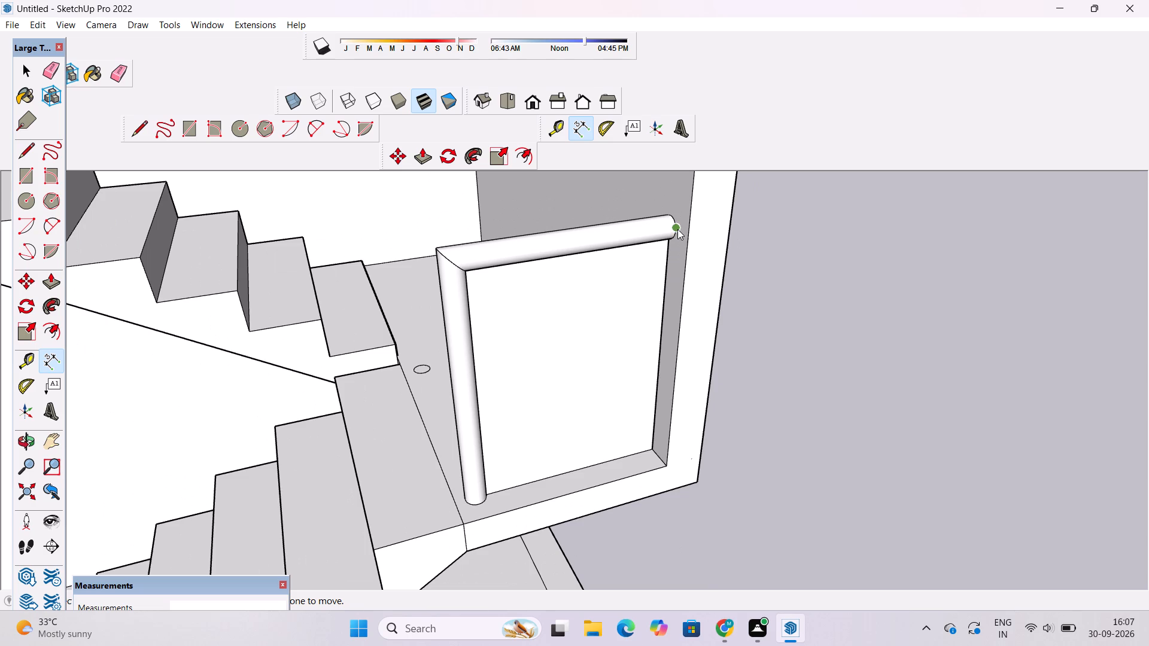
{"action": "left_click", "coordinate": [653, 446]}
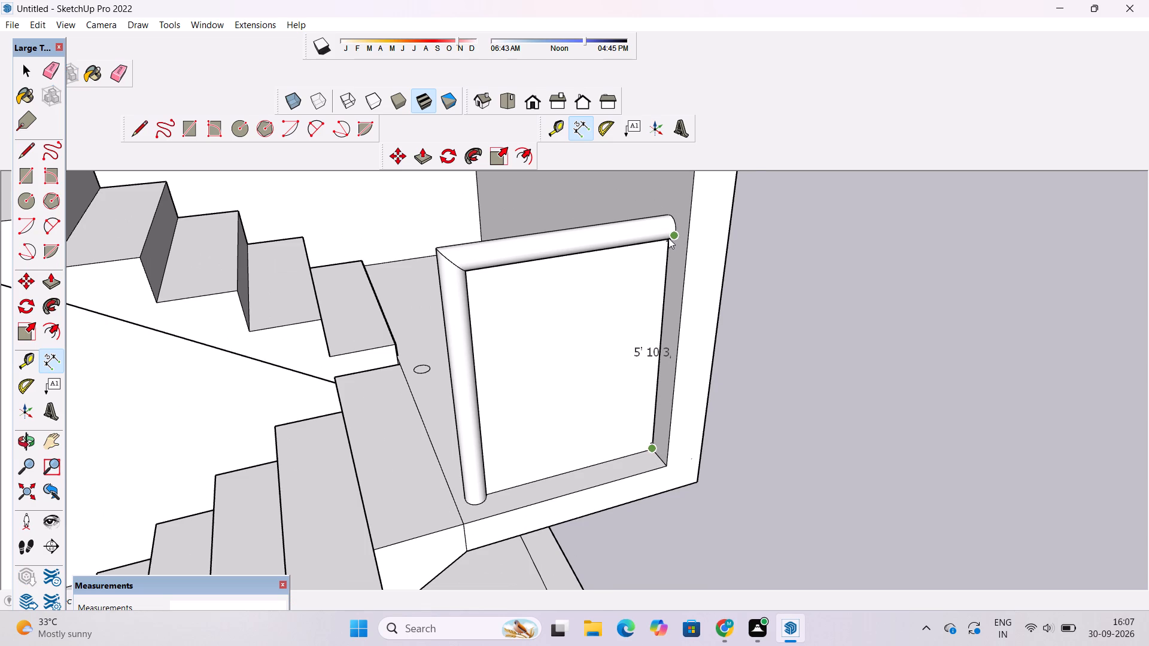
{"action": "scroll", "coordinate": [668, 238], "scroll_direction": "up", "scroll_amount": 9}
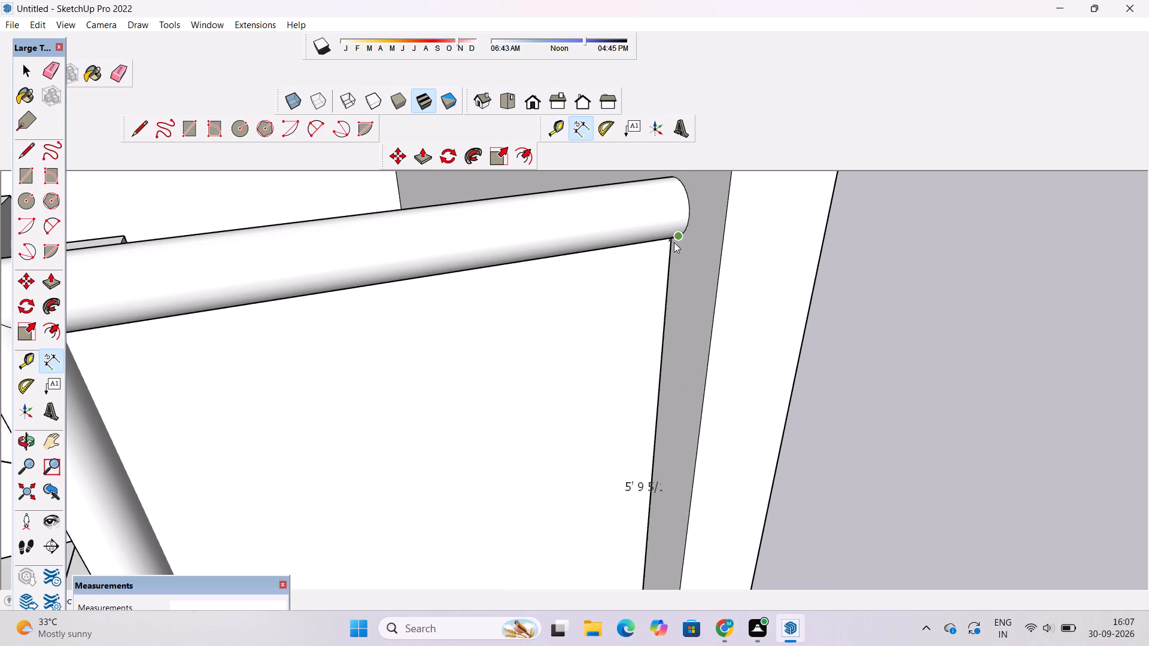
{"action": "key", "text": "space"}
{"action": "scroll", "coordinate": [755, 248], "scroll_direction": "down", "scroll_amount": 4}
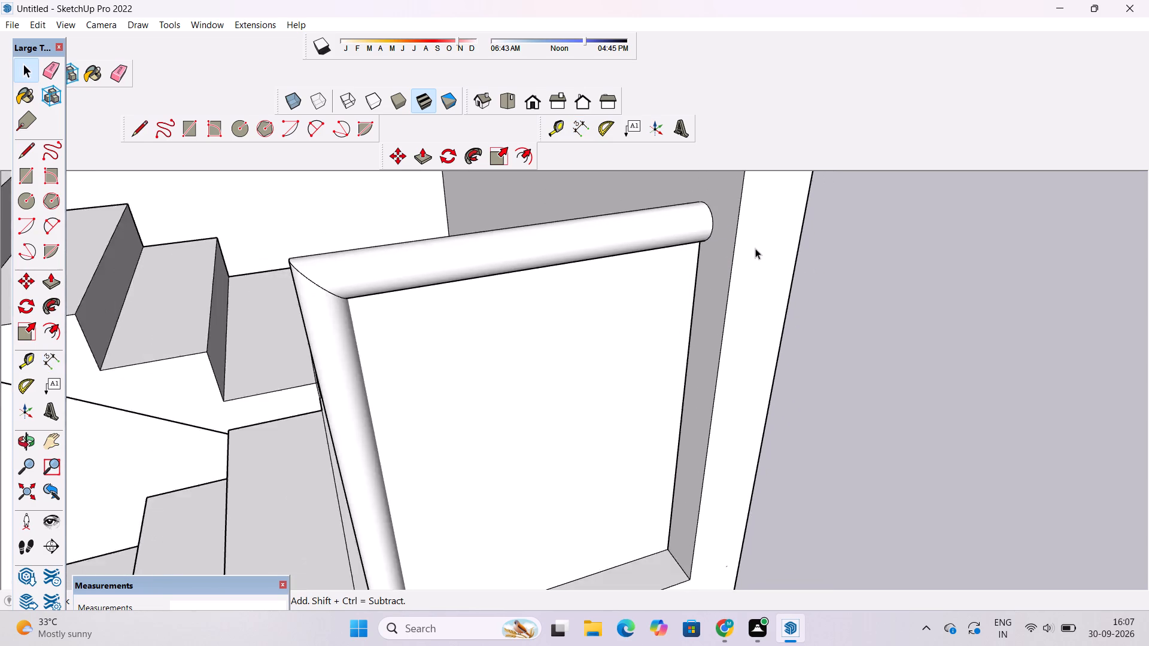
Measure the height of the vertical line on the lowest tread with the Dimension tool, without placing a dimension.
{"action": "scroll", "coordinate": [755, 248], "scroll_direction": "down", "scroll_amount": 20}
{"action": "scroll", "coordinate": [755, 248], "scroll_direction": "down", "scroll_amount": 3}
{"action": "scroll", "coordinate": [448, 392], "scroll_direction": "up", "scroll_amount": 1}
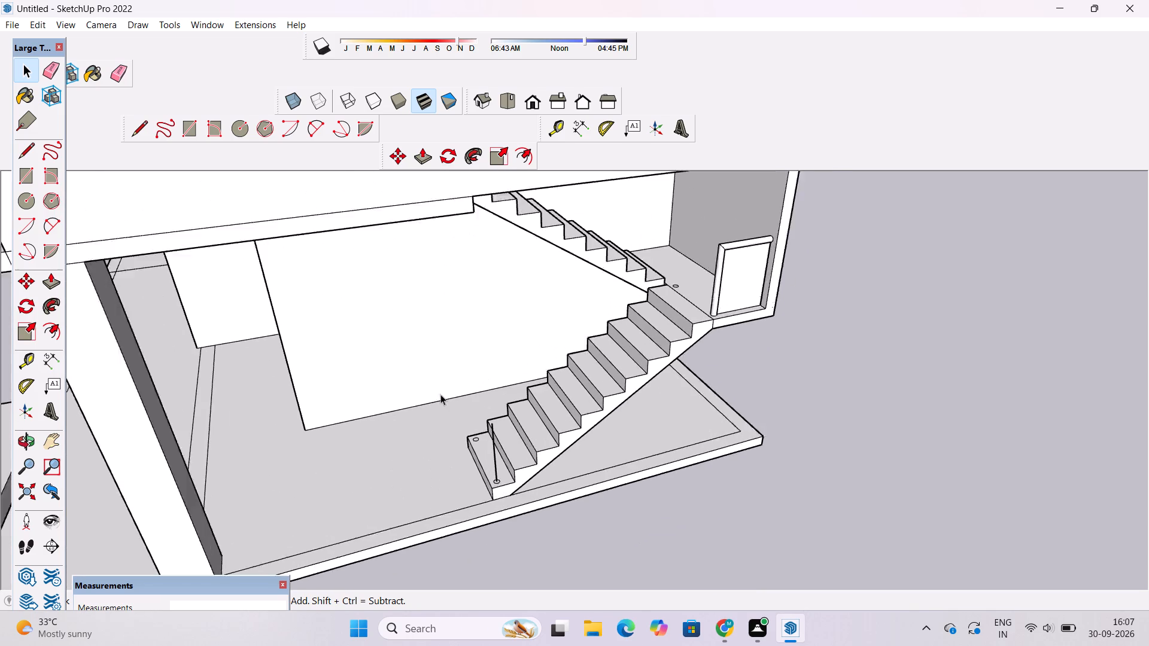
{"action": "scroll", "coordinate": [440, 394], "scroll_direction": "up", "scroll_amount": 1}
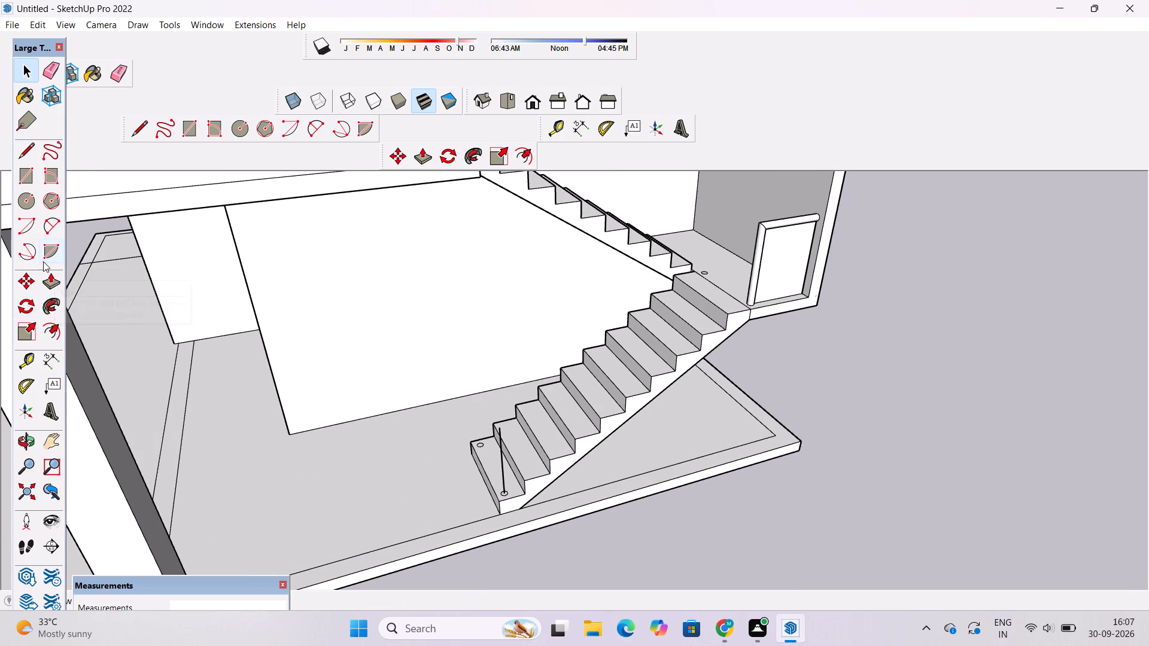
{"action": "left_click", "coordinate": [45, 359]}
{"action": "scroll", "coordinate": [519, 493], "scroll_direction": "up", "scroll_amount": 3}
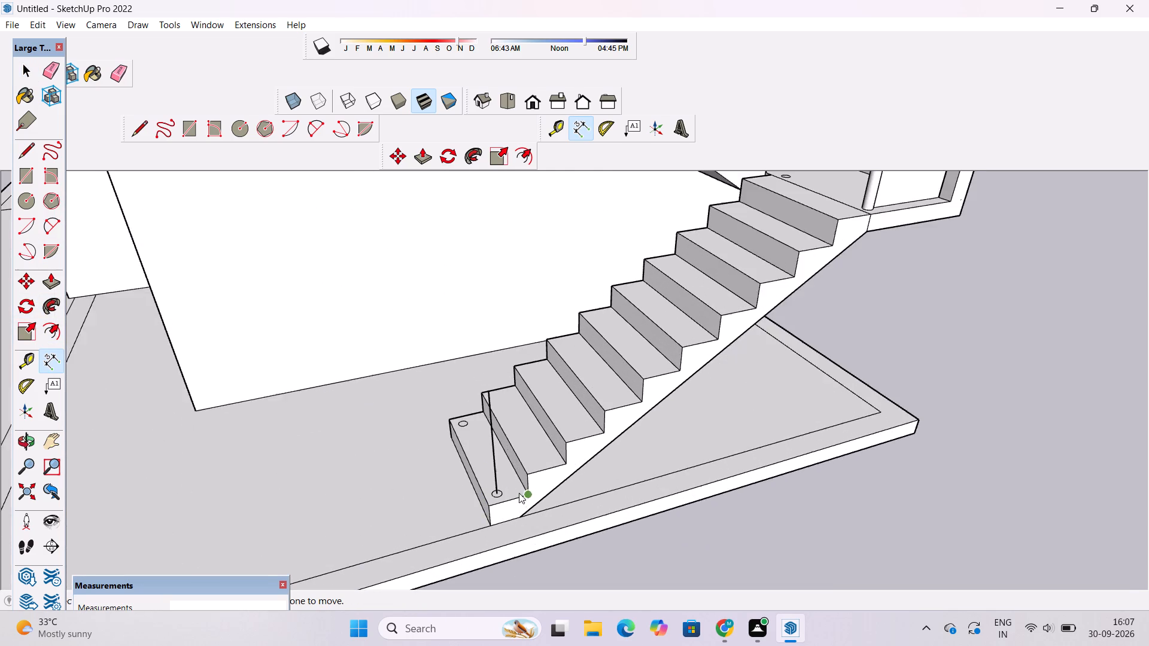
{"action": "scroll", "coordinate": [519, 493], "scroll_direction": "up", "scroll_amount": 16}
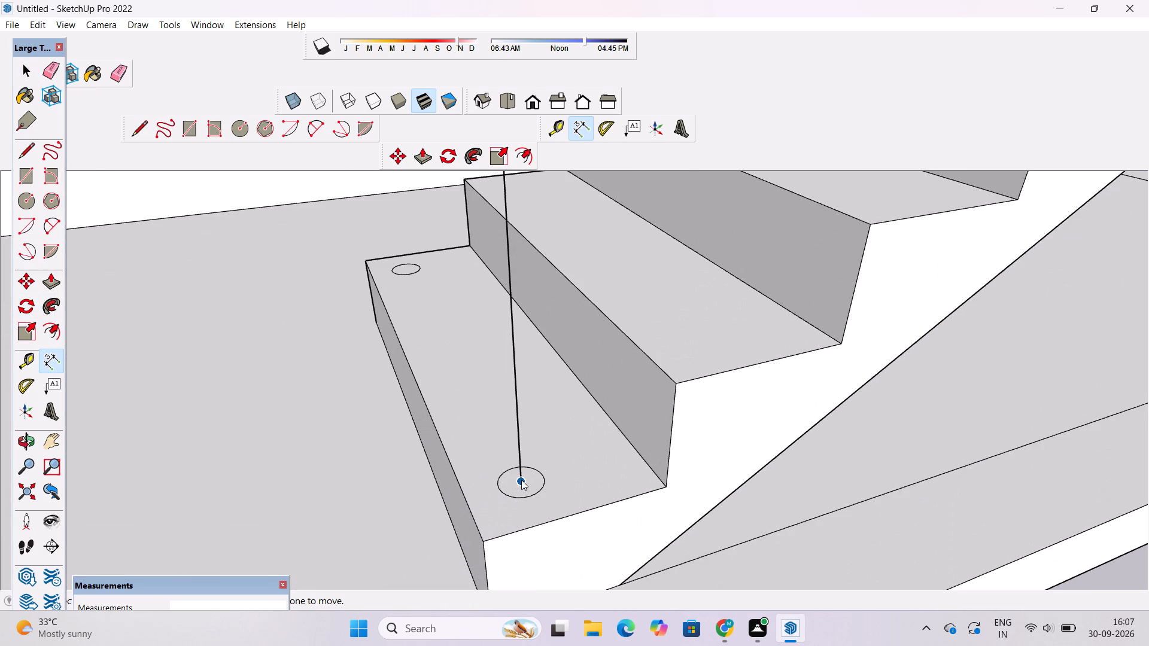
{"action": "left_click", "coordinate": [521, 480]}
{"action": "scroll", "coordinate": [519, 455], "scroll_direction": "down", "scroll_amount": 10}
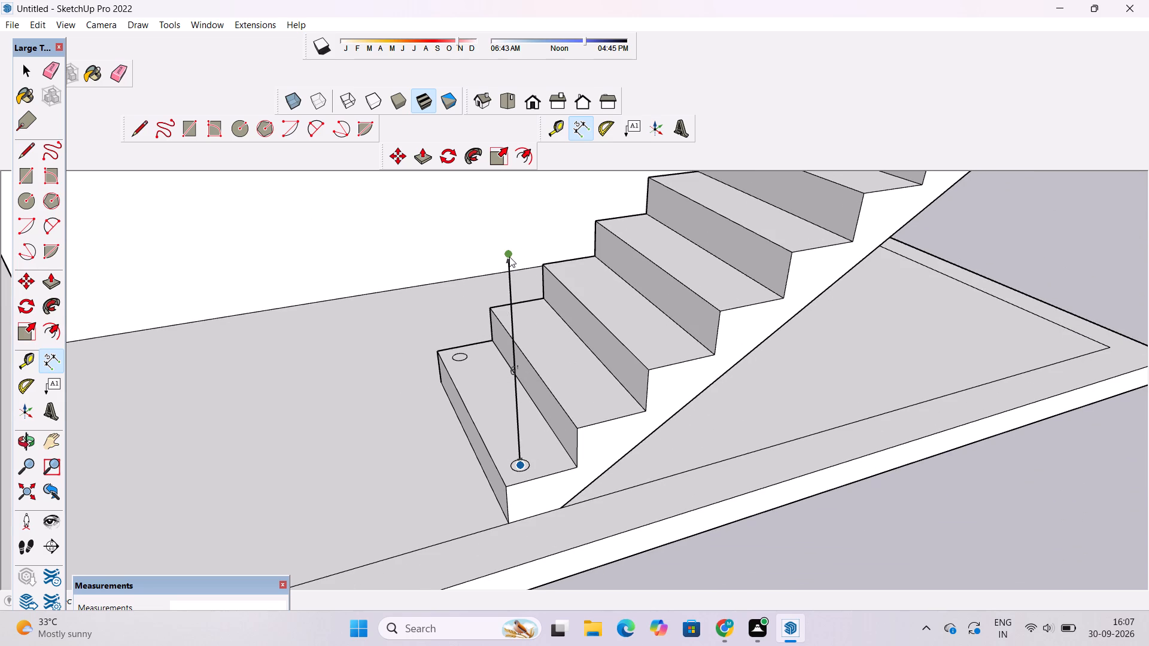
{"action": "scroll", "coordinate": [425, 390], "scroll_direction": "down", "scroll_amount": 4}
{"action": "key", "text": "space"}
{"action": "scroll", "coordinate": [418, 422], "scroll_direction": "down", "scroll_amount": 2}
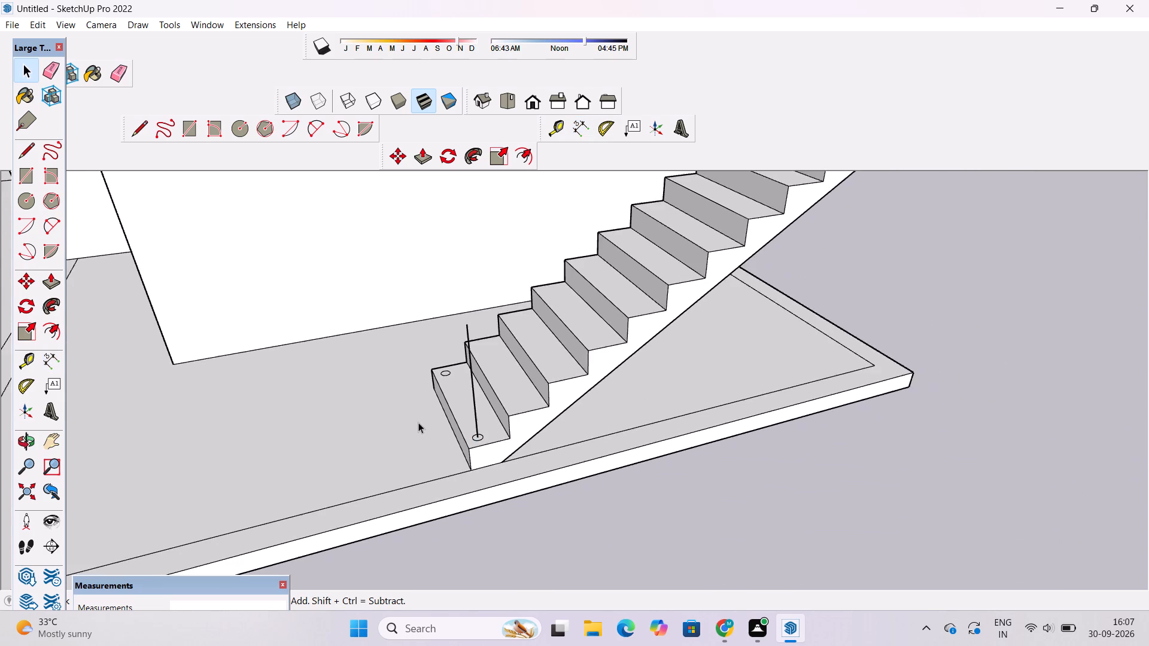
Undo the vertical line on the lowest tread and redraw it 5' tall from the outer circle's centre.
{"action": "scroll", "coordinate": [418, 422], "scroll_direction": "down", "scroll_amount": 2}
{"action": "key", "text": "ctrl+z"}
{"action": "scroll", "coordinate": [498, 429], "scroll_direction": "up", "scroll_amount": 5}
{"action": "key", "text": "l"}
{"action": "scroll", "coordinate": [429, 421], "scroll_direction": "up", "scroll_amount": 11}
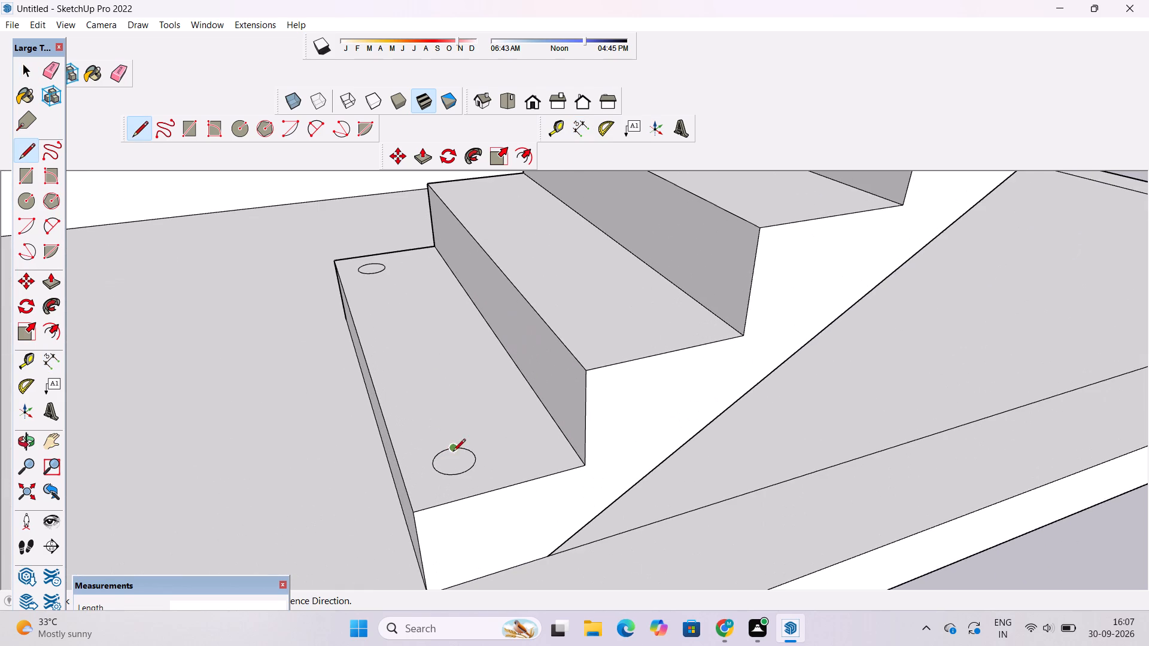
{"action": "left_click", "coordinate": [454, 464]}
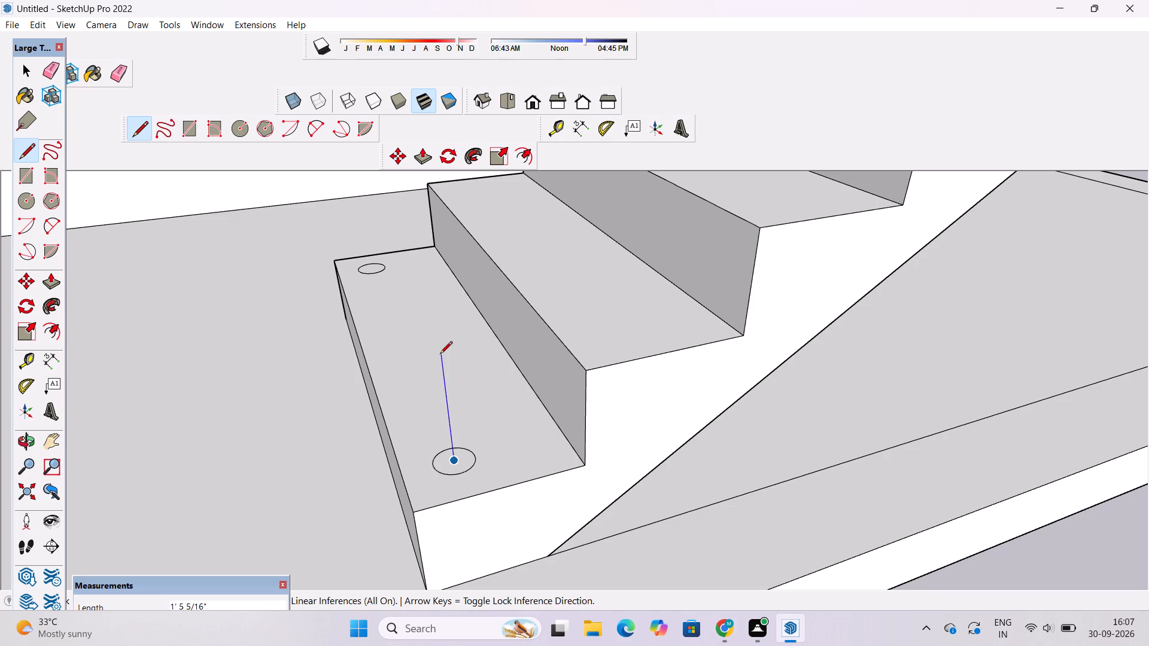
{"action": "type", "text": "5'"}
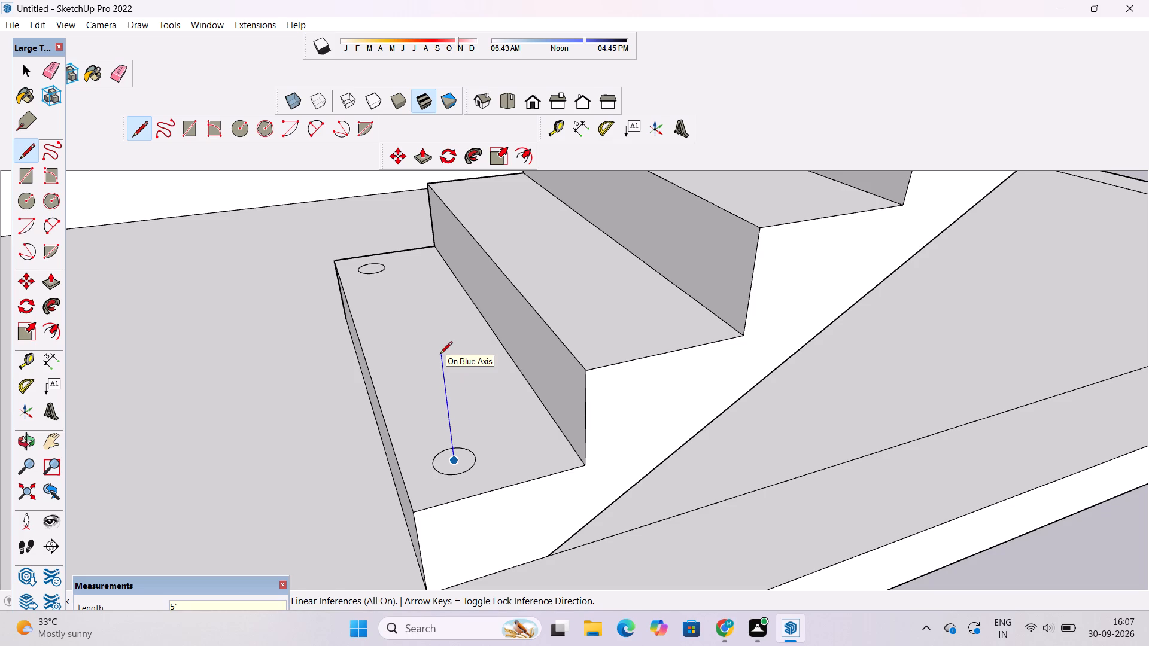
{"action": "key", "text": "Return"}
Draw a sloping line from the top of the vertical line to the upper corner of the landing pipe frame.
{"action": "scroll", "coordinate": [388, 395], "scroll_direction": "down", "scroll_amount": 16}
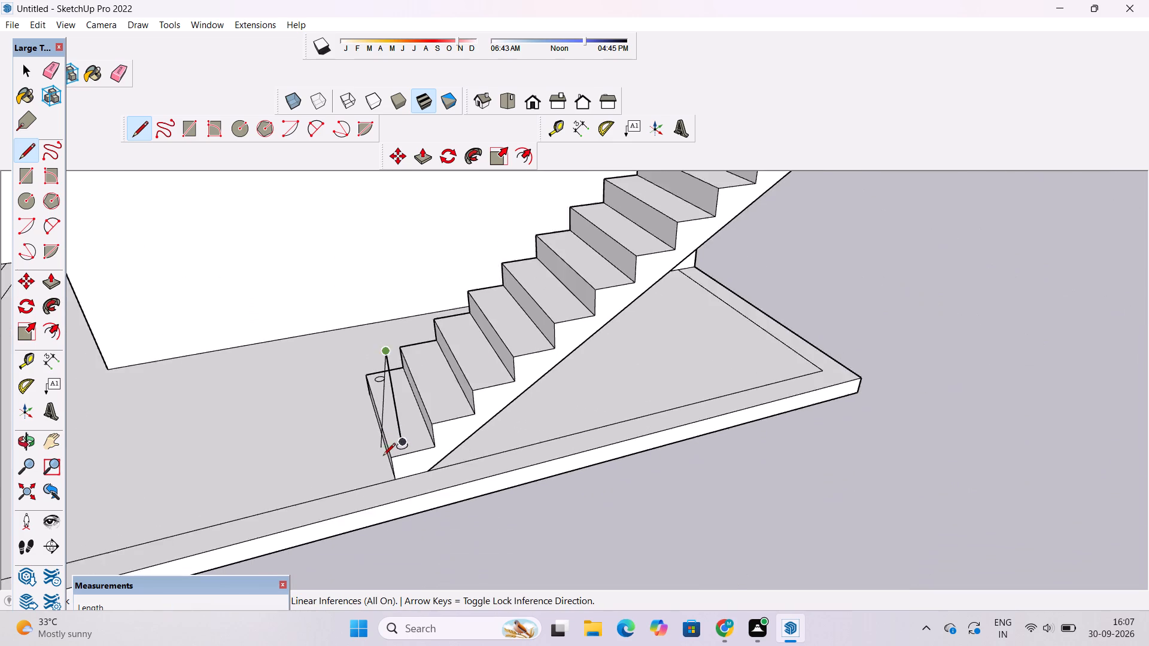
{"action": "scroll", "coordinate": [383, 456], "scroll_direction": "down", "scroll_amount": 7}
{"action": "scroll", "coordinate": [481, 306], "scroll_direction": "up", "scroll_amount": 5}
{"action": "scroll", "coordinate": [479, 324], "scroll_direction": "down", "scroll_amount": 5}
{"action": "scroll", "coordinate": [537, 277], "scroll_direction": "up", "scroll_amount": 12}
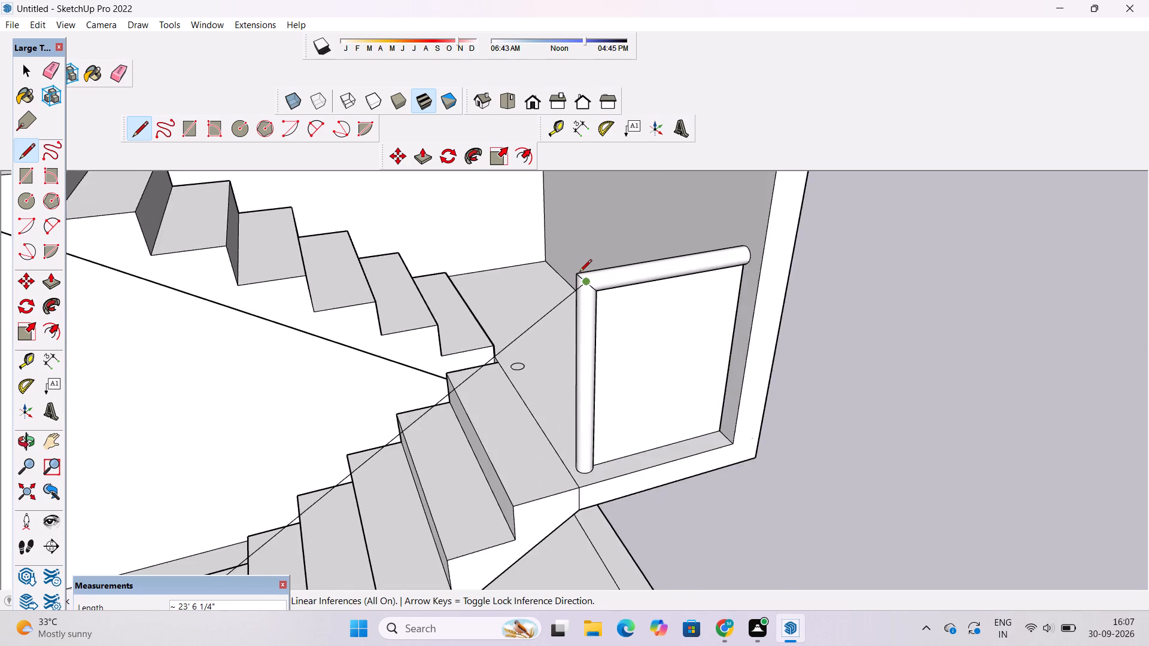
{"action": "scroll", "coordinate": [579, 273], "scroll_direction": "up", "scroll_amount": 6}
{"action": "left_click", "coordinate": [572, 275]}
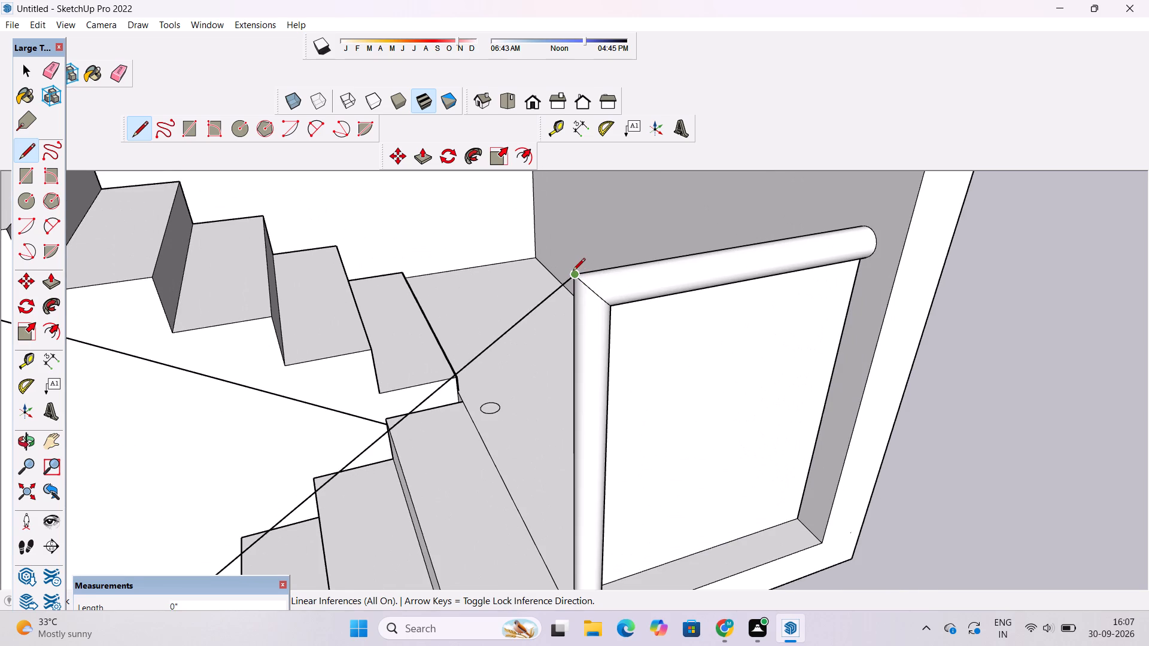
Continue the line from the frame's upper corner down about 6' 3" to the base of the landing's vertical pipe.
{"action": "scroll", "coordinate": [573, 272], "scroll_direction": "down", "scroll_amount": 11}
{"action": "scroll", "coordinate": [584, 368], "scroll_direction": "up", "scroll_amount": 10}
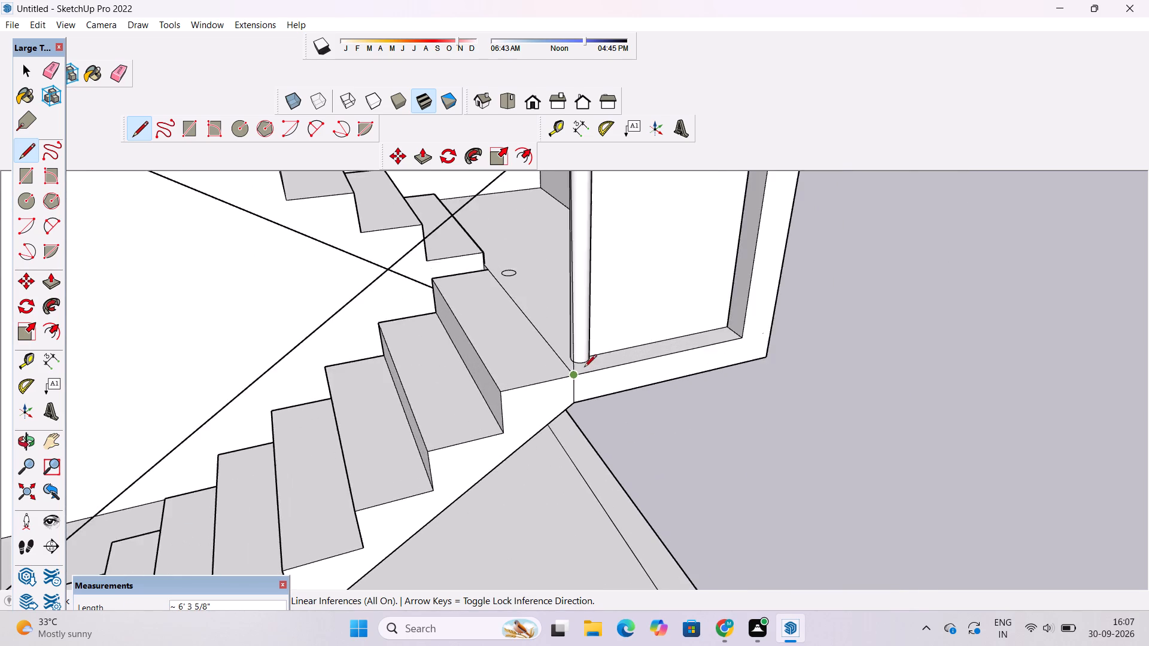
{"action": "scroll", "coordinate": [584, 368], "scroll_direction": "up", "scroll_amount": 11}
{"action": "left_click", "coordinate": [565, 340]}
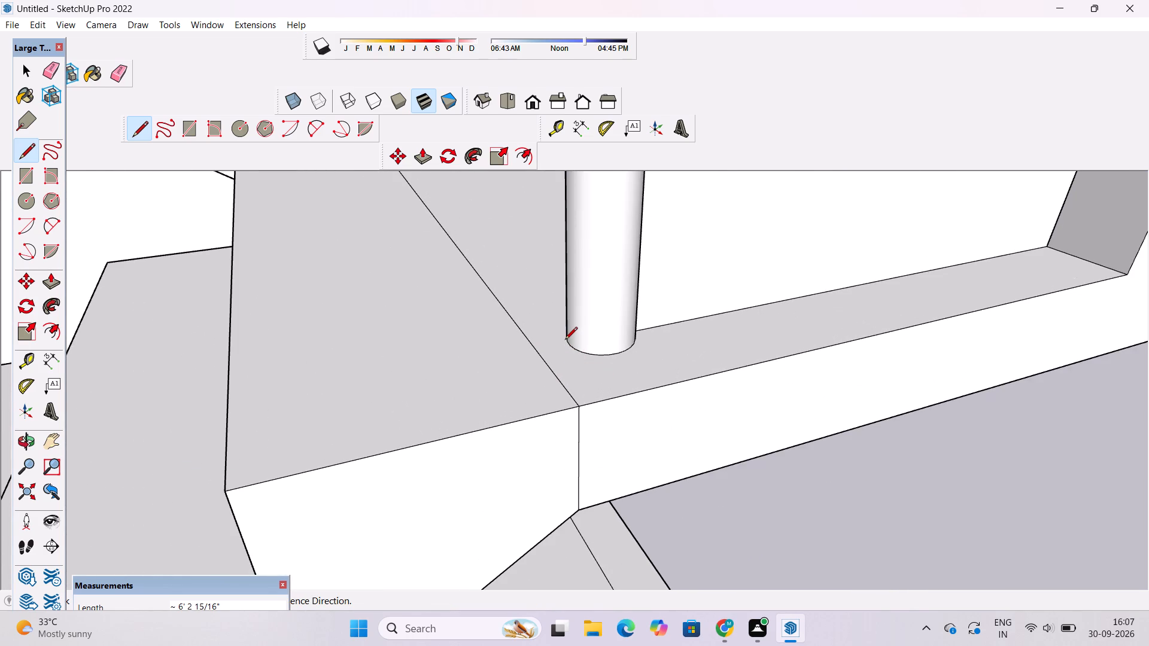
{"action": "scroll", "coordinate": [565, 340], "scroll_direction": "down", "scroll_amount": 13}
{"action": "key", "text": "space"}
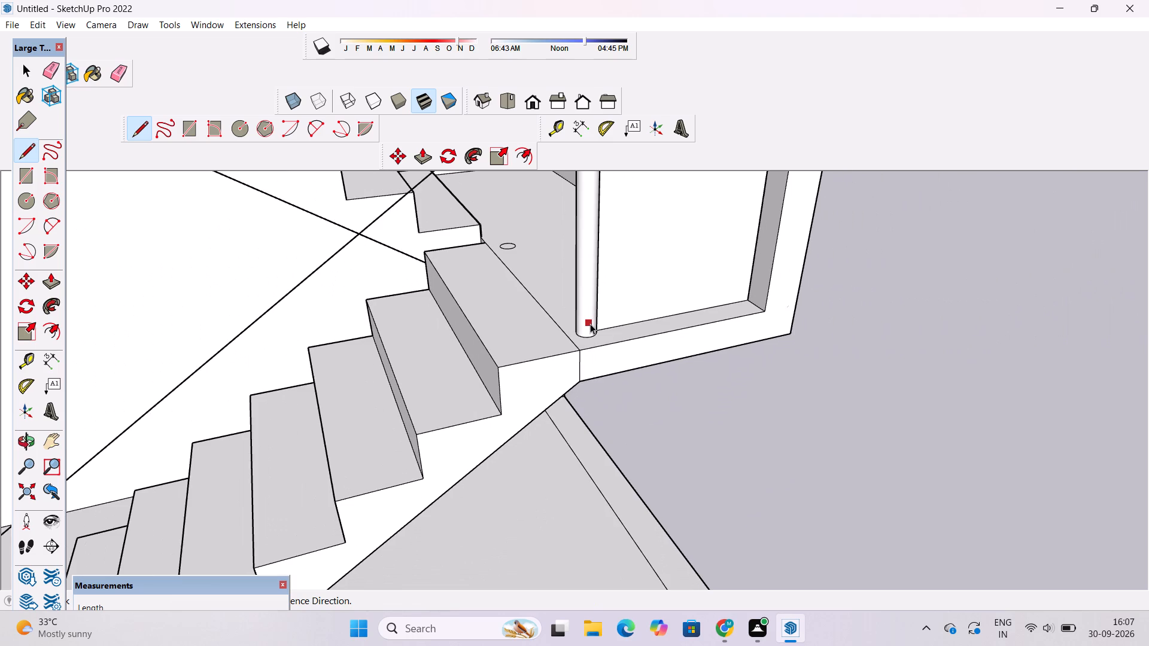
Examine the railing path along the lower flight, from the lowest tread to the landing frame, from several angles.
{"action": "type", "text": "o"}
{"action": "scroll", "coordinate": [590, 324], "scroll_direction": "down", "scroll_amount": 12}
{"action": "left_click_drag", "start_coordinate": [375, 422], "coordinate": [739, 297]}
{"action": "scroll", "coordinate": [637, 333], "scroll_direction": "up", "scroll_amount": 5}
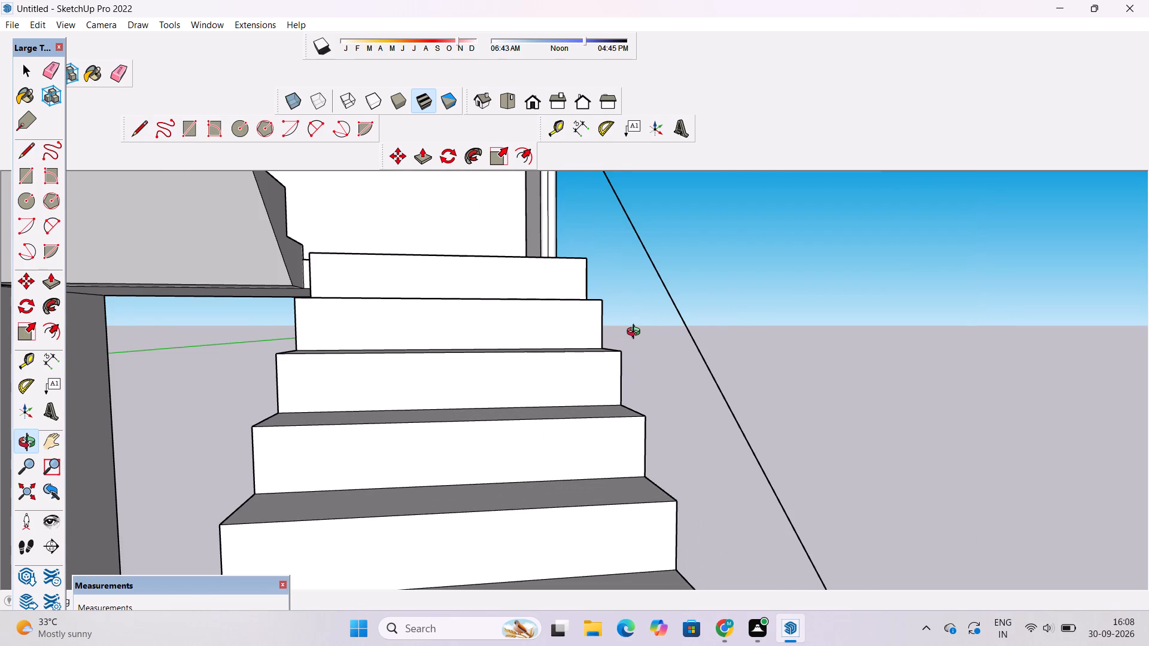
{"action": "scroll", "coordinate": [636, 333], "scroll_direction": "down", "scroll_amount": 10}
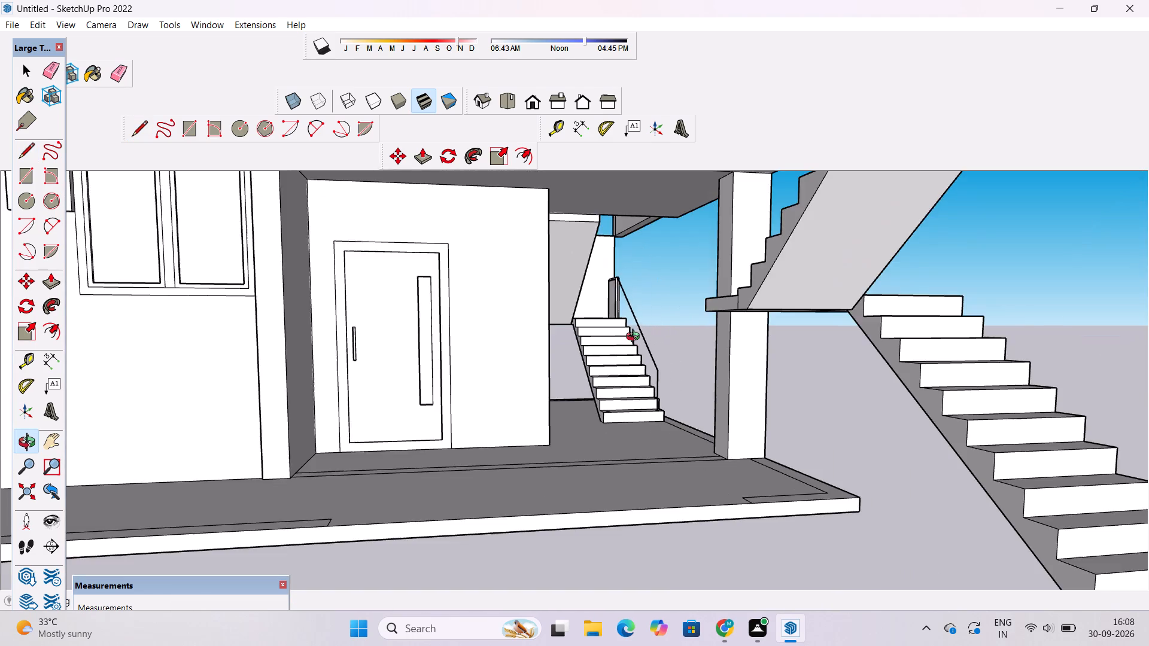
{"action": "left_click_drag", "start_coordinate": [639, 386], "coordinate": [387, 456]}
{"action": "scroll", "coordinate": [573, 409], "scroll_direction": "up", "scroll_amount": 5}
{"action": "left_click_drag", "start_coordinate": [615, 446], "coordinate": [515, 477]}
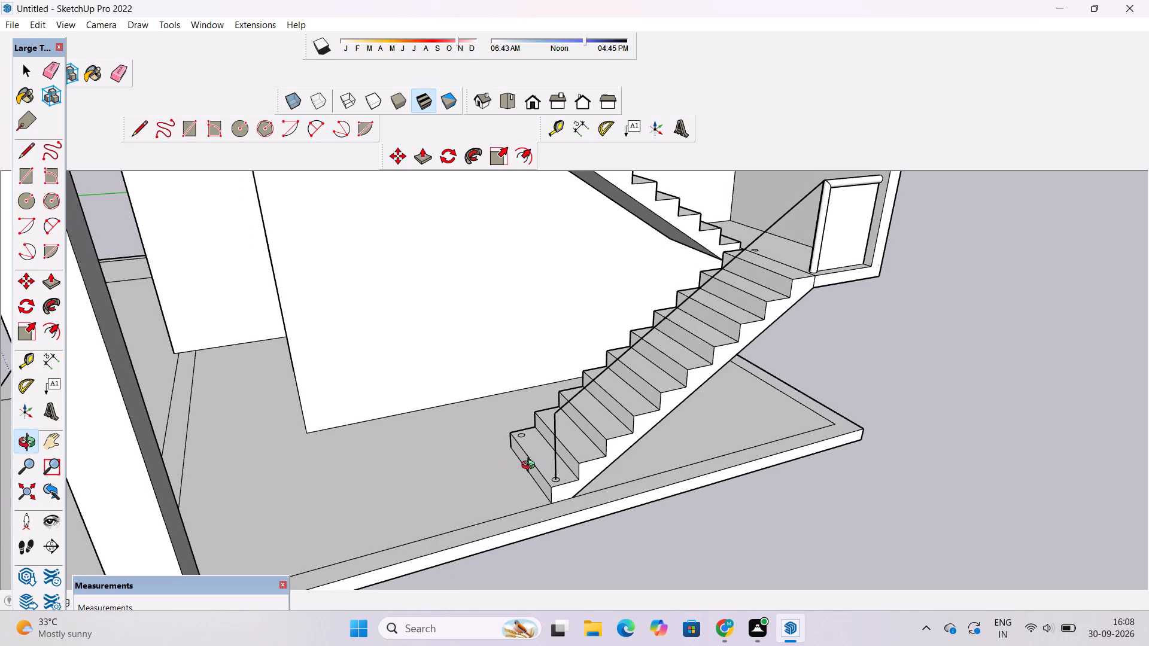
{"action": "scroll", "coordinate": [531, 466], "scroll_direction": "up", "scroll_amount": 3}
{"action": "left_click_drag", "start_coordinate": [564, 470], "coordinate": [501, 406]}
{"action": "left_click_drag", "start_coordinate": [503, 420], "coordinate": [472, 492]}
{"action": "scroll", "coordinate": [525, 432], "scroll_direction": "up", "scroll_amount": 5}
{"action": "left_click_drag", "start_coordinate": [521, 446], "coordinate": [518, 471]}
{"action": "left_click_drag", "start_coordinate": [530, 435], "coordinate": [478, 367], "text": "shift"}
{"action": "left_click_drag", "start_coordinate": [473, 382], "coordinate": [467, 433]}
{"action": "scroll", "coordinate": [467, 377], "scroll_direction": "up", "scroll_amount": 4}
{"action": "left_click_drag", "start_coordinate": [474, 373], "coordinate": [472, 406]}
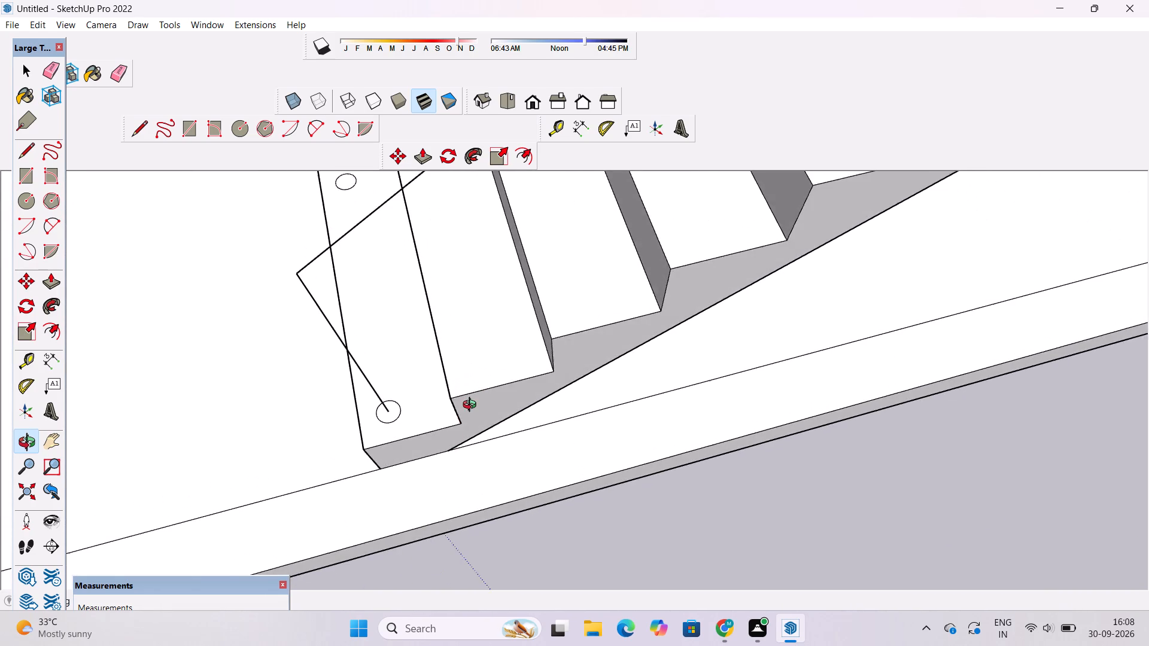
{"action": "scroll", "coordinate": [472, 406], "scroll_direction": "down", "scroll_amount": 5}
{"action": "left_click_drag", "start_coordinate": [485, 377], "coordinate": [472, 447], "text": "shift"}
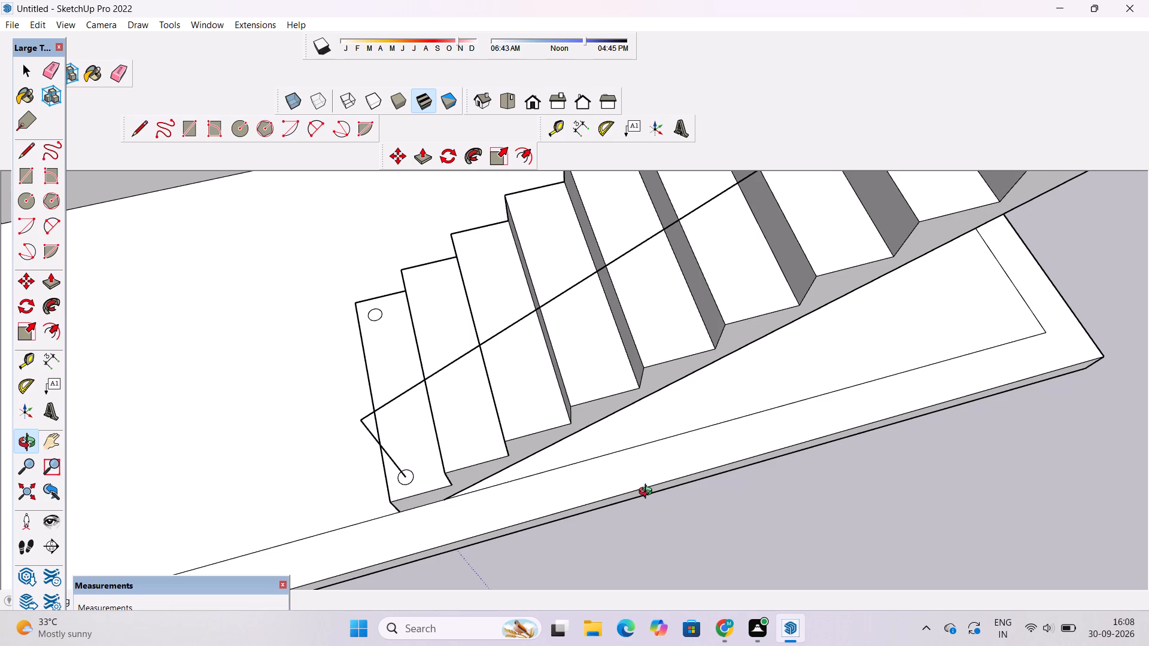
{"action": "scroll", "coordinate": [648, 493], "scroll_direction": "down", "scroll_amount": 1}
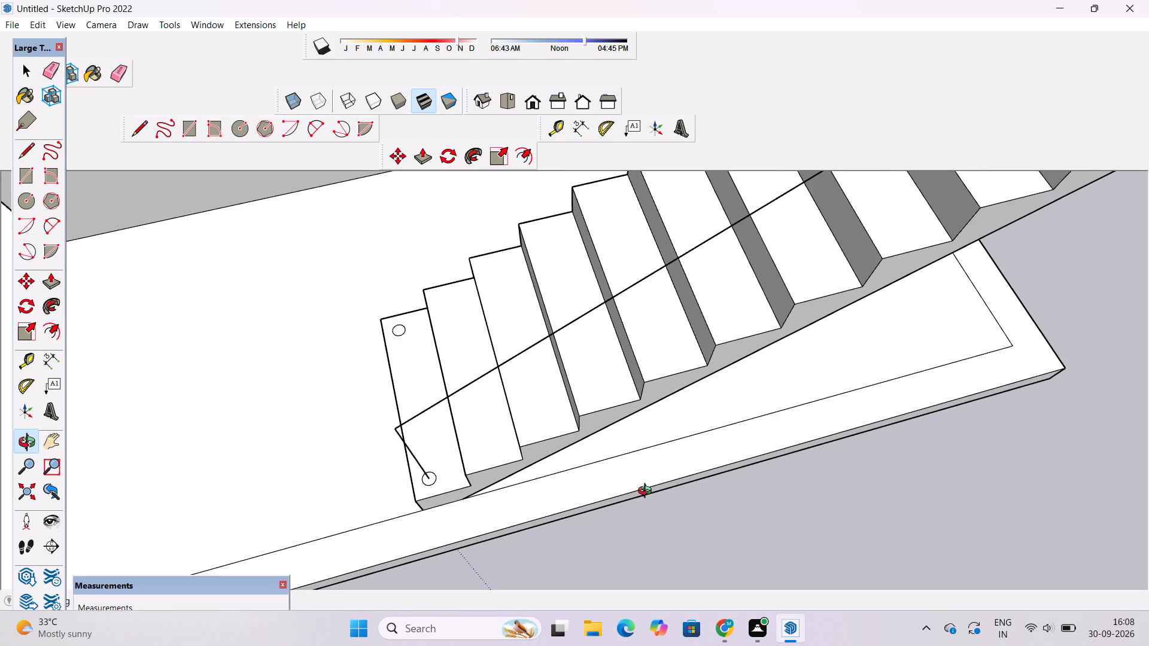
{"action": "scroll", "coordinate": [648, 492], "scroll_direction": "down", "scroll_amount": 5}
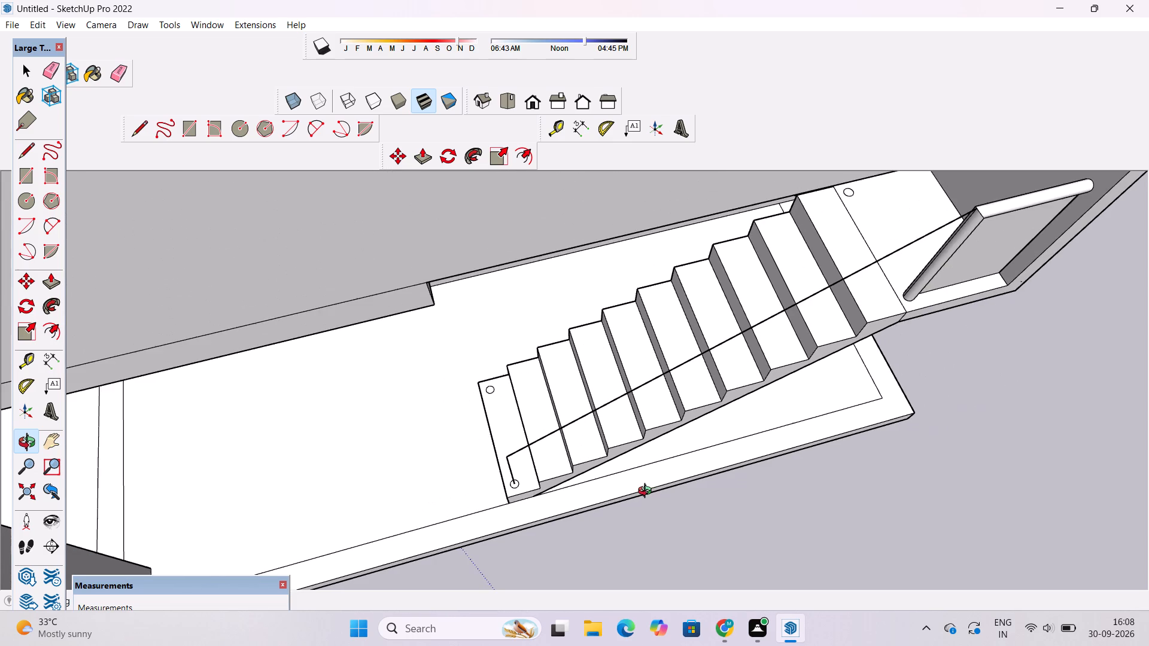
{"action": "scroll", "coordinate": [648, 492], "scroll_direction": "down", "scroll_amount": 3}
{"action": "scroll", "coordinate": [648, 492], "scroll_direction": "up", "scroll_amount": 3}
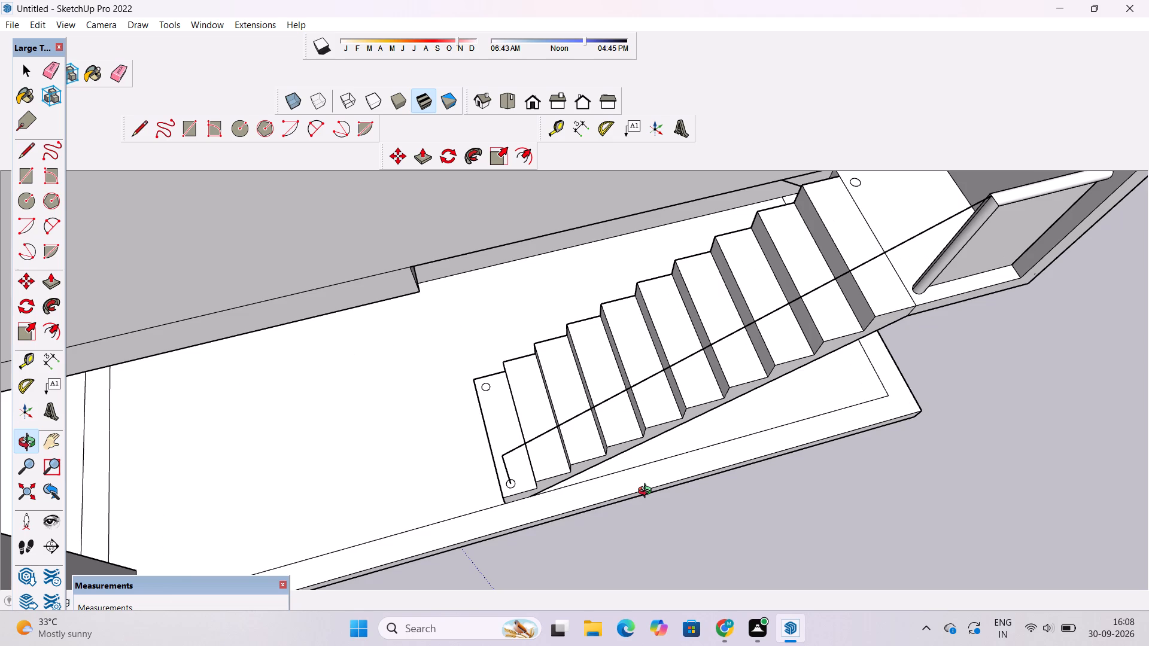
{"action": "scroll", "coordinate": [648, 492], "scroll_direction": "down", "scroll_amount": 3}
{"action": "scroll", "coordinate": [648, 492], "scroll_direction": "up", "scroll_amount": 3}
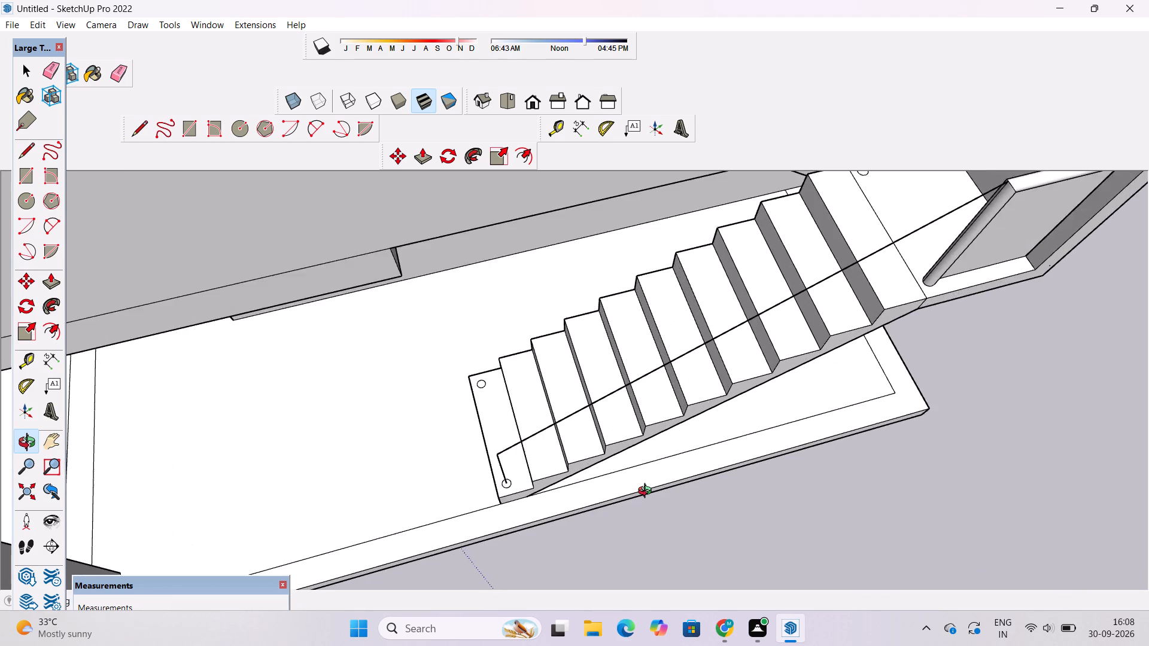
{"action": "scroll", "coordinate": [648, 492], "scroll_direction": "down", "scroll_amount": 2}
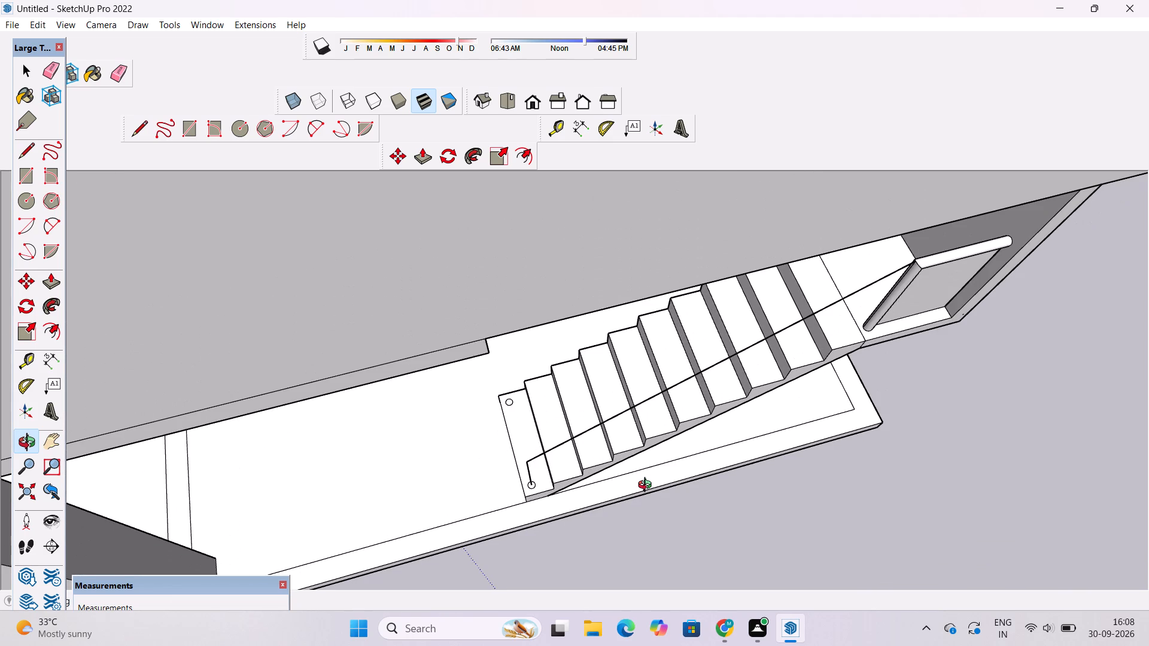
{"action": "scroll", "coordinate": [648, 486], "scroll_direction": "down", "scroll_amount": 4}
{"action": "left_click_drag", "start_coordinate": [624, 502], "coordinate": [619, 402], "text": "shift"}
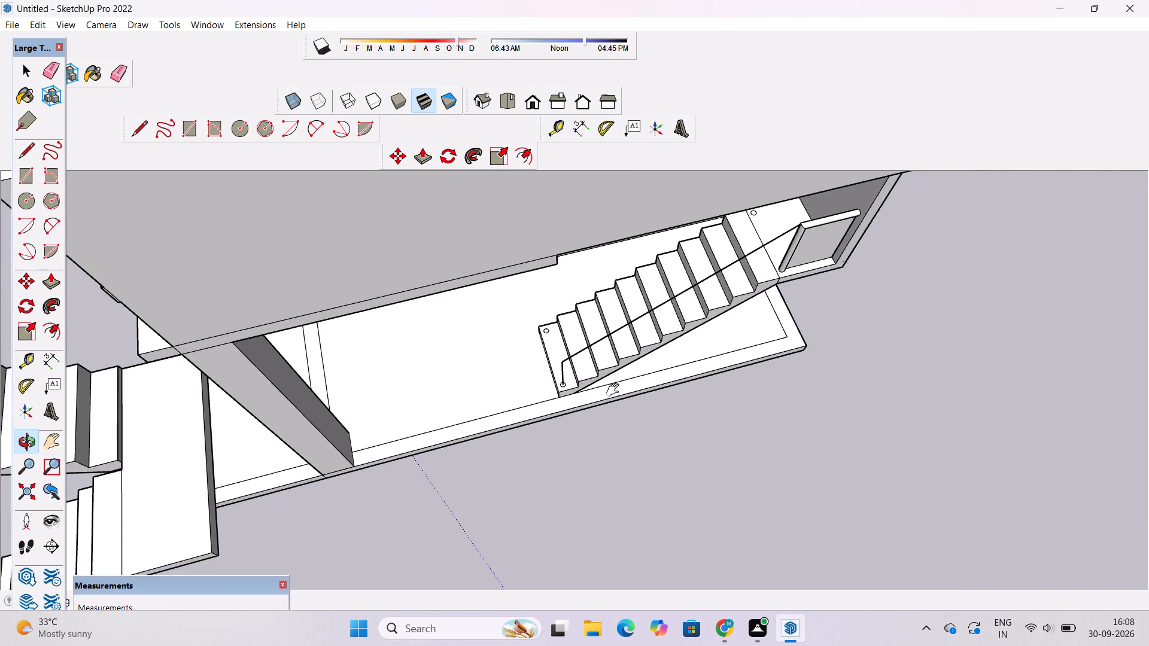
Draw a circle of 3" radius on the second tread of the lower flight, near its outer edge.
{"action": "scroll", "coordinate": [589, 391], "scroll_direction": "up", "scroll_amount": 5}
{"action": "left_click_drag", "start_coordinate": [582, 401], "coordinate": [566, 340]}
{"action": "left_click_drag", "start_coordinate": [562, 339], "coordinate": [488, 392], "text": "shift"}
{"action": "scroll", "coordinate": [481, 426], "scroll_direction": "up", "scroll_amount": 3}
{"action": "left_click_drag", "start_coordinate": [482, 447], "coordinate": [462, 462], "text": "shift"}
{"action": "scroll", "coordinate": [462, 462], "scroll_direction": "up", "scroll_amount": 2}
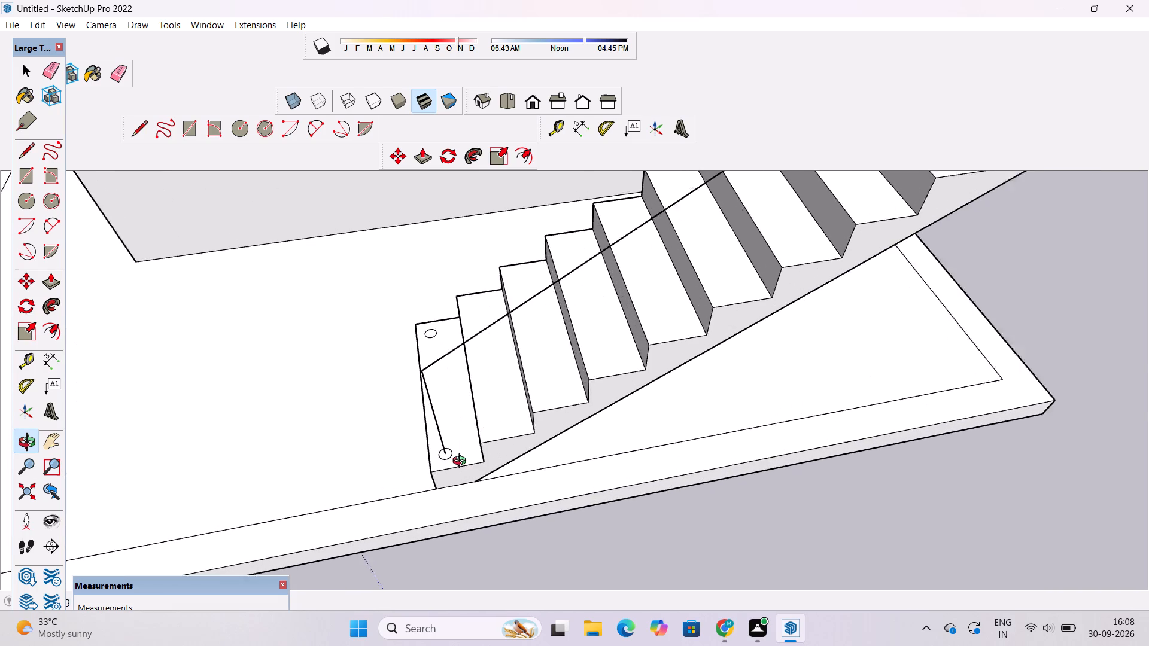
{"action": "scroll", "coordinate": [462, 462], "scroll_direction": "up", "scroll_amount": 2}
{"action": "key", "text": "c"}
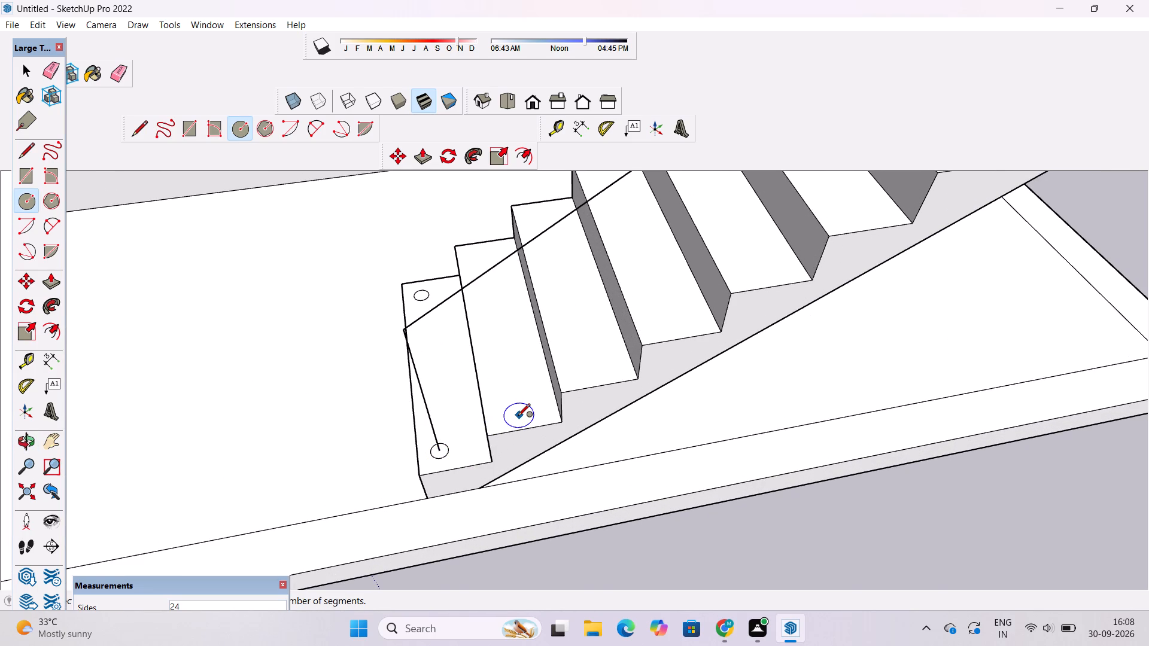
{"action": "scroll", "coordinate": [518, 417], "scroll_direction": "up", "scroll_amount": 8}
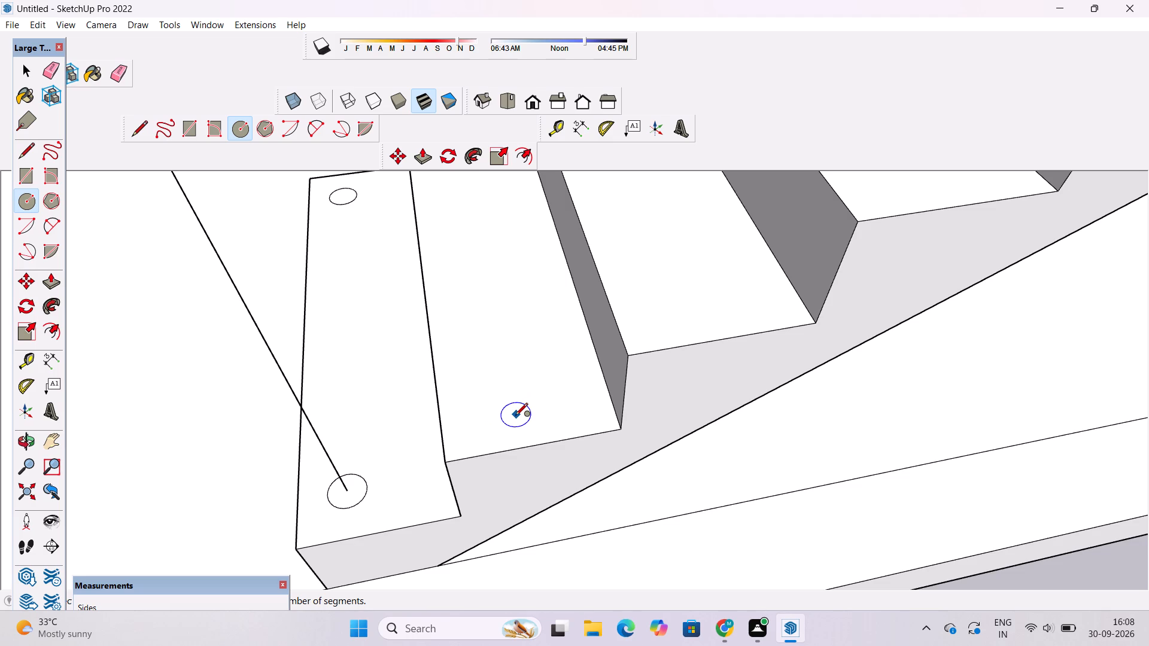
{"action": "left_click", "coordinate": [514, 419]}
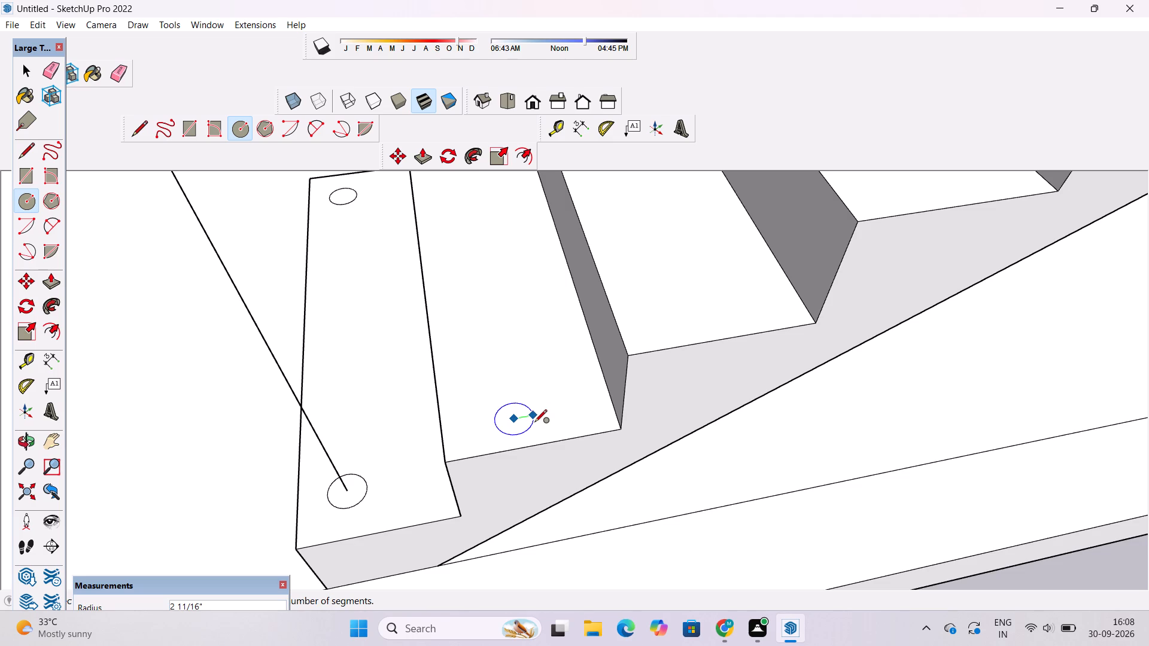
{"action": "type", "text": "3\""}
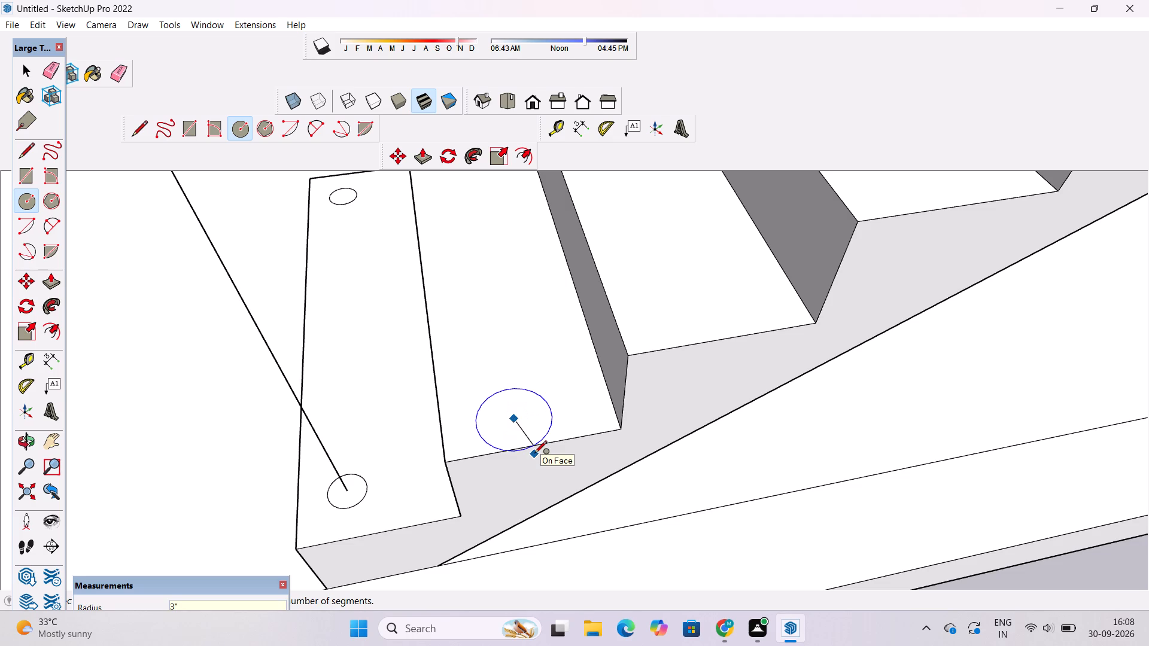
{"action": "key", "text": "Return"}
{"action": "key", "text": "space"}
Copy the circle on the lower flight's second tread about 2' 2 11/16" up to the third tread.
{"action": "scroll", "coordinate": [513, 461], "scroll_direction": "down", "scroll_amount": 7}
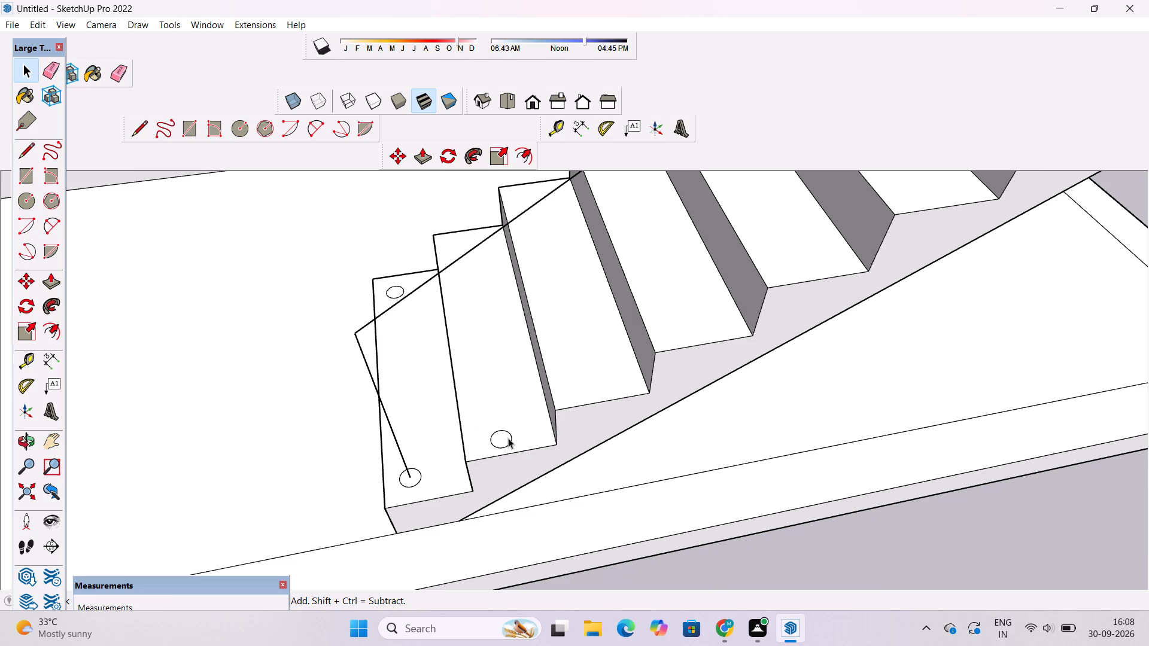
{"action": "double_click", "coordinate": [501, 440]}
{"action": "scroll", "coordinate": [501, 440], "scroll_direction": "up", "scroll_amount": 4}
{"action": "key", "text": "m"}
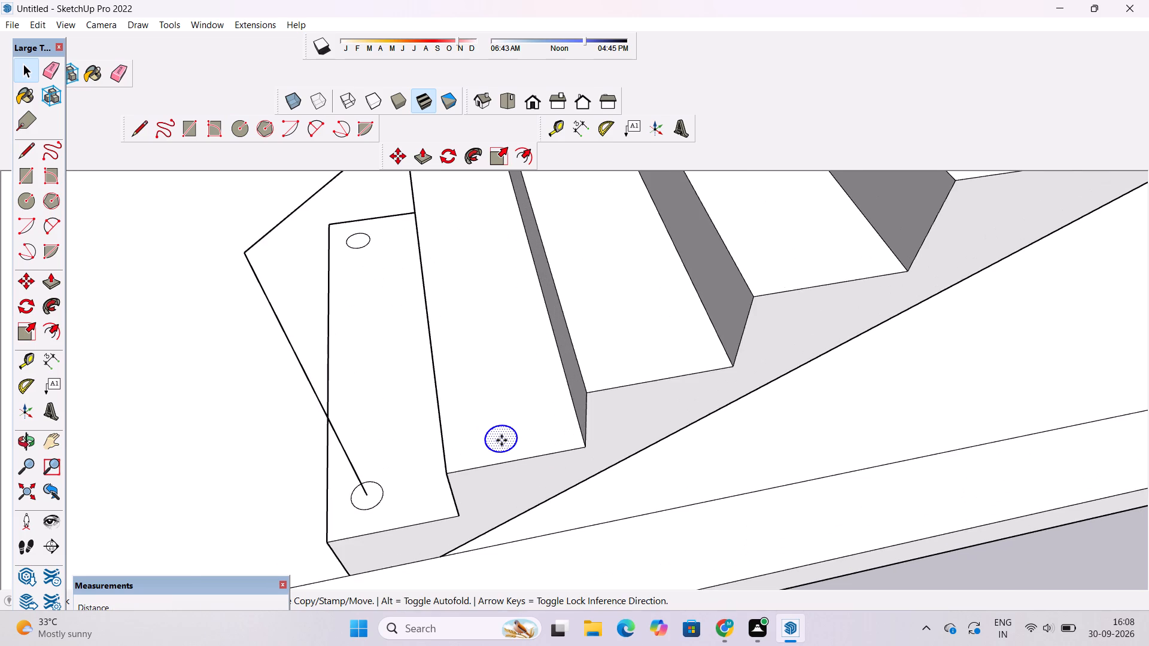
{"action": "scroll", "coordinate": [501, 440], "scroll_direction": "up", "scroll_amount": 4}
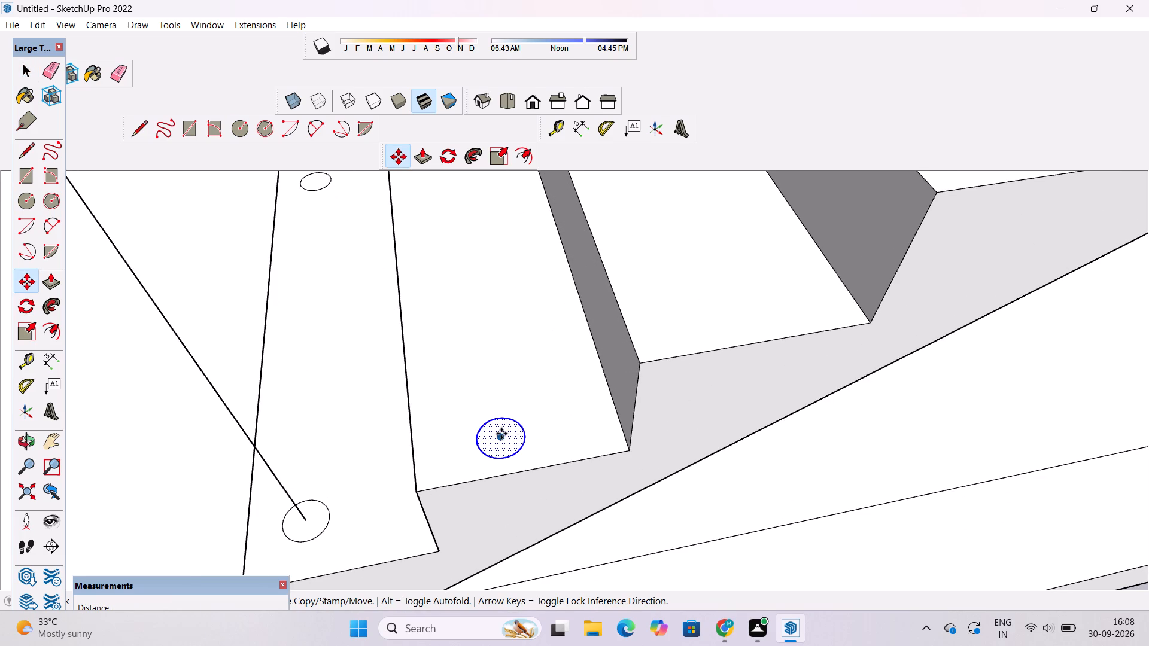
{"action": "left_click", "coordinate": [501, 434]}
{"action": "scroll", "coordinate": [517, 422], "scroll_direction": "down", "scroll_amount": 4}
{"action": "scroll", "coordinate": [598, 378], "scroll_direction": "down", "scroll_amount": 5}
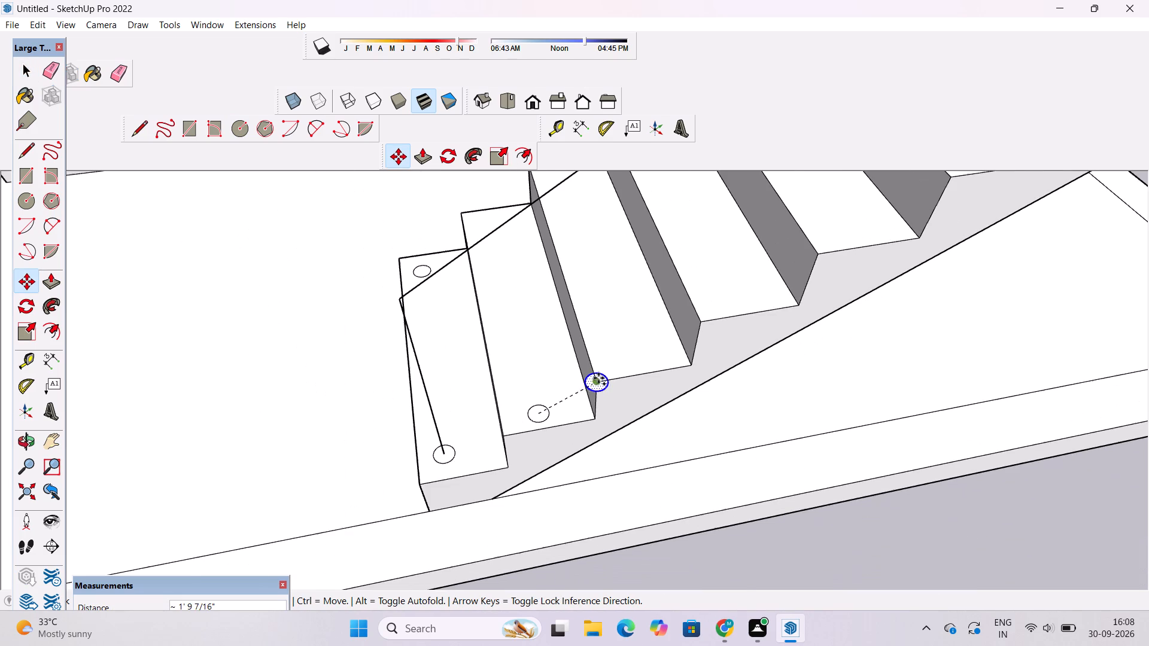
{"action": "left_click", "coordinate": [622, 360]}
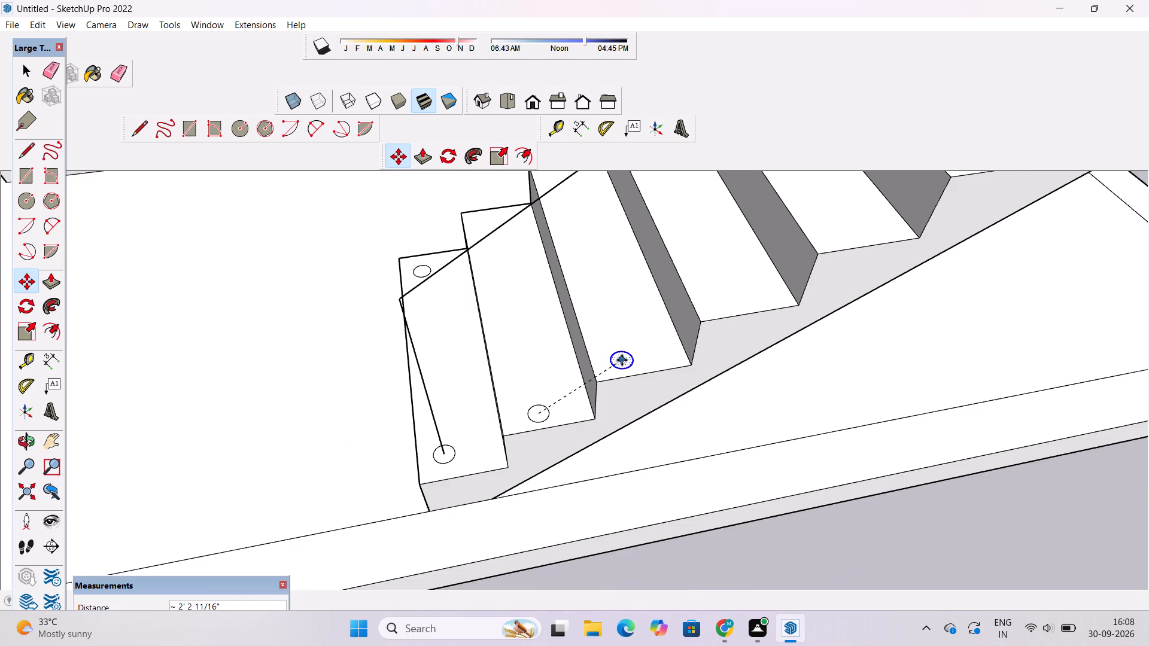
Copy the third tread's circle about 2' 4 13/16" up to the fourth tread, near its outer edge.
{"action": "scroll", "coordinate": [622, 360], "scroll_direction": "up", "scroll_amount": 4}
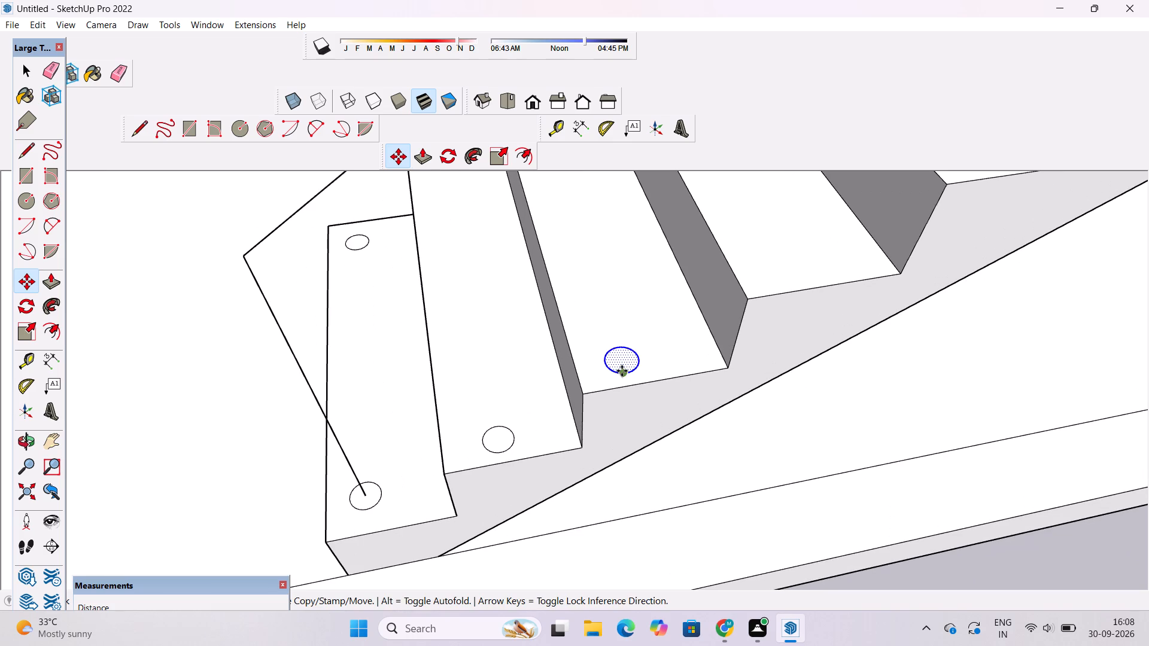
{"action": "left_click", "coordinate": [622, 361]}
{"action": "scroll", "coordinate": [621, 361], "scroll_direction": "down", "scroll_amount": 7}
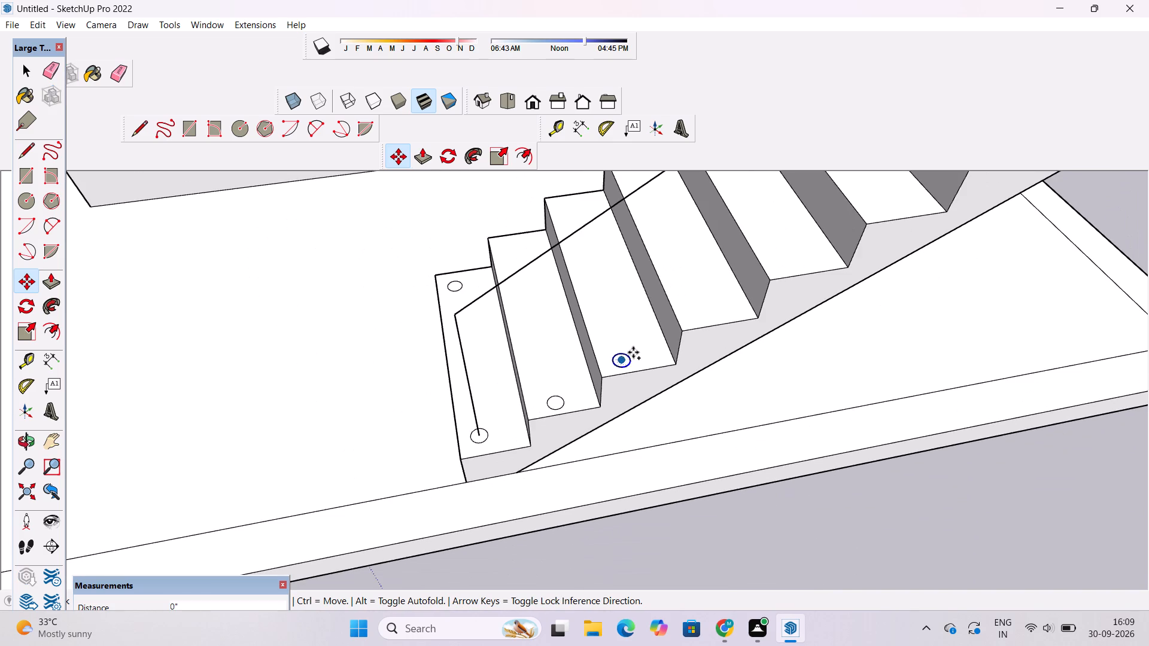
{"action": "scroll", "coordinate": [688, 318], "scroll_direction": "up", "scroll_amount": 3}
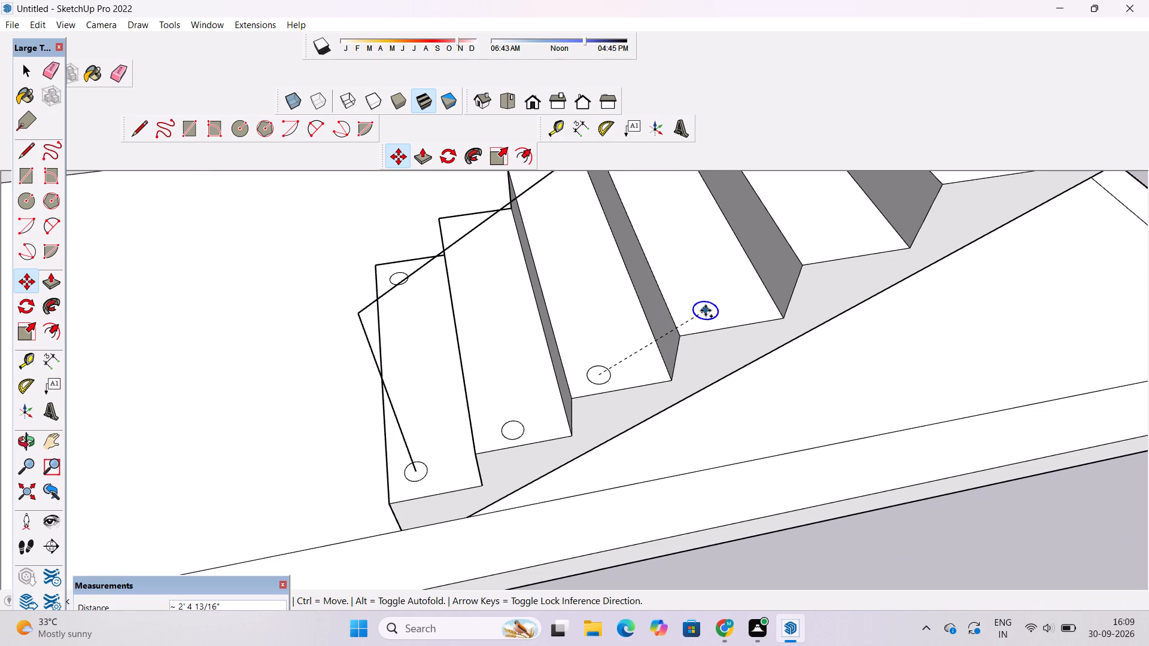
{"action": "left_click", "coordinate": [706, 310]}
Copy the fourth tread's circle from its center about 2' 3 13/16" up to the fifth tread.
{"action": "scroll", "coordinate": [497, 365], "scroll_direction": "down", "scroll_amount": 10}
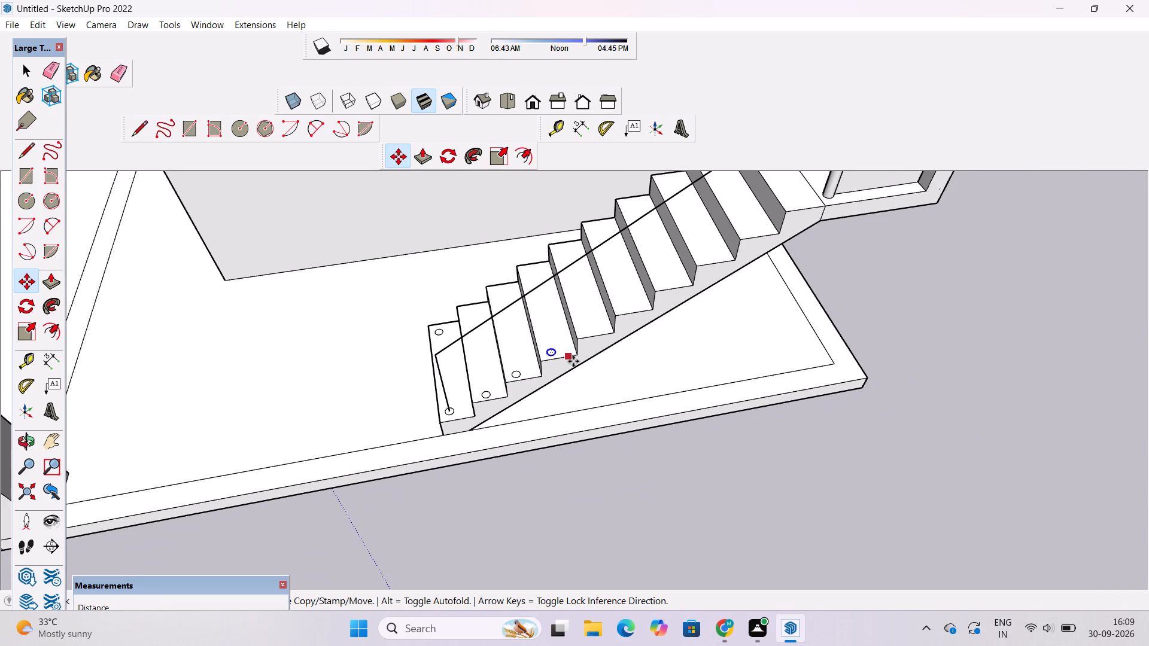
{"action": "scroll", "coordinate": [592, 330], "scroll_direction": "up", "scroll_amount": 10}
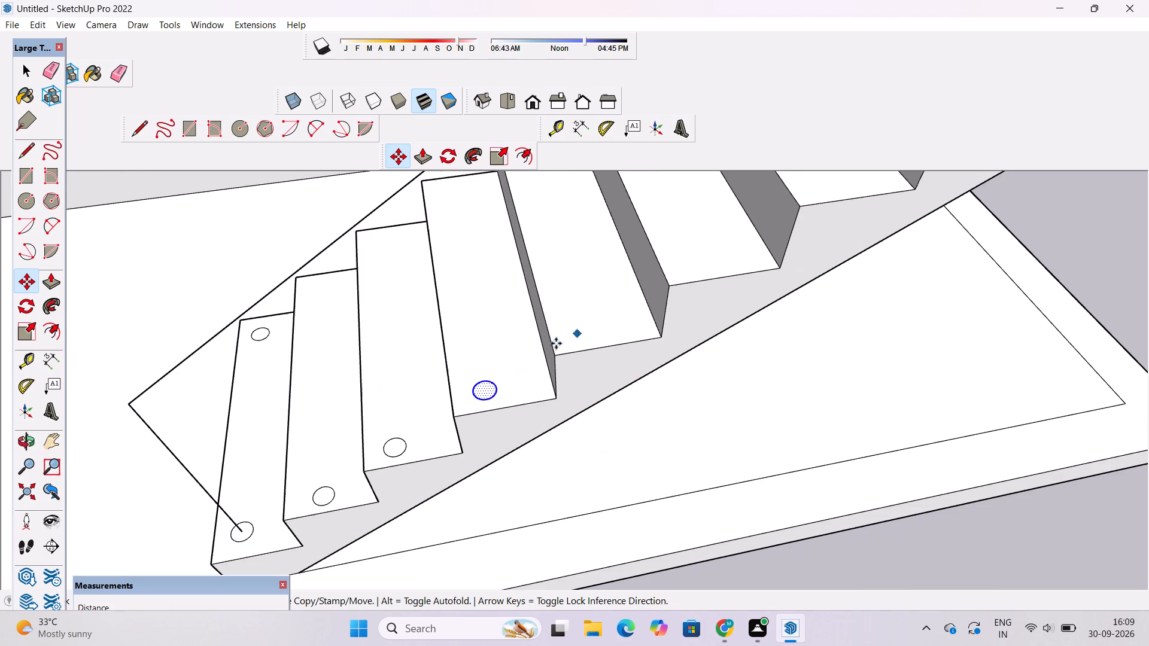
{"action": "scroll", "coordinate": [493, 390], "scroll_direction": "up", "scroll_amount": 4}
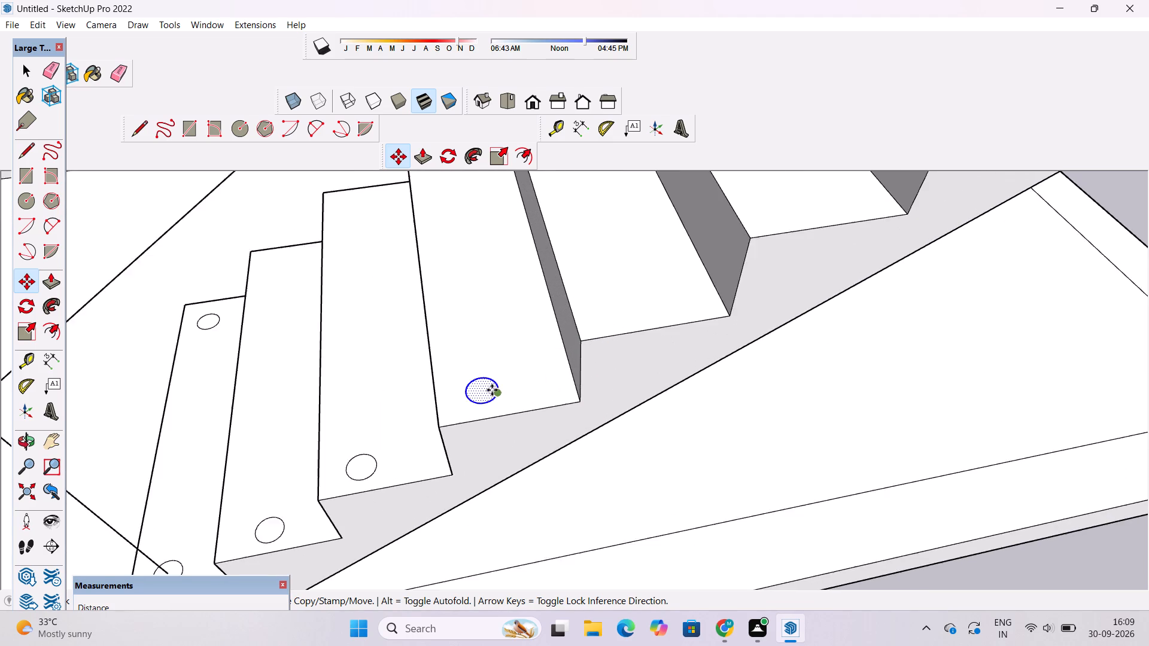
{"action": "scroll", "coordinate": [484, 394], "scroll_direction": "up", "scroll_amount": 3}
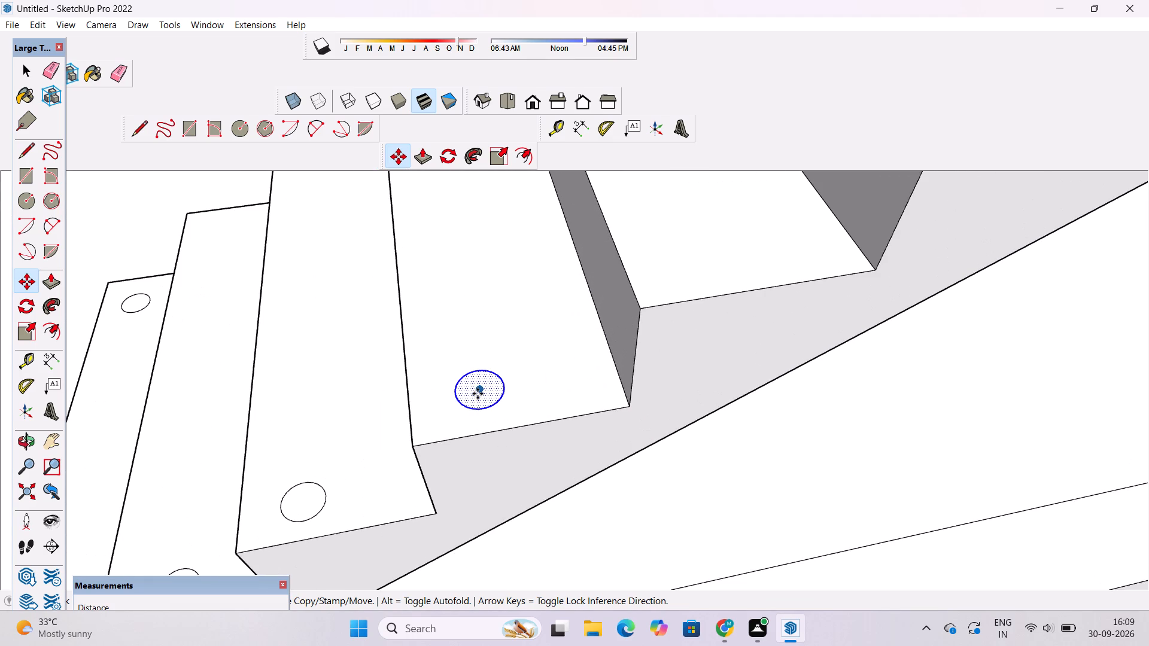
{"action": "left_click", "coordinate": [479, 388]}
{"action": "scroll", "coordinate": [479, 388], "scroll_direction": "down", "scroll_amount": 5}
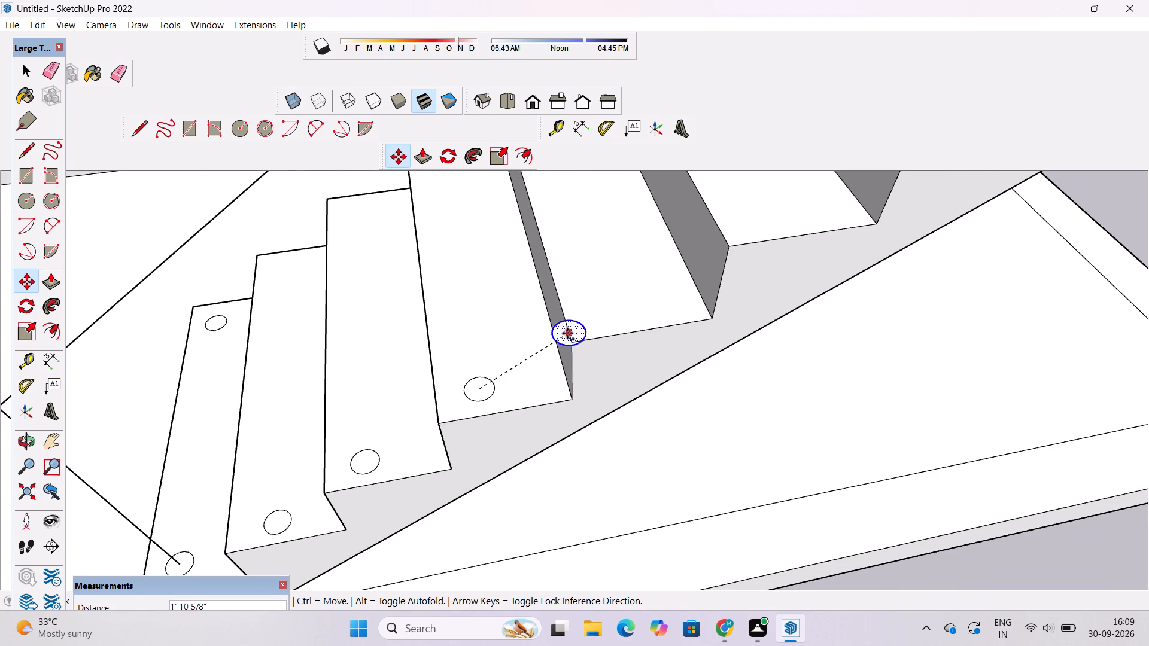
{"action": "left_click", "coordinate": [606, 311]}
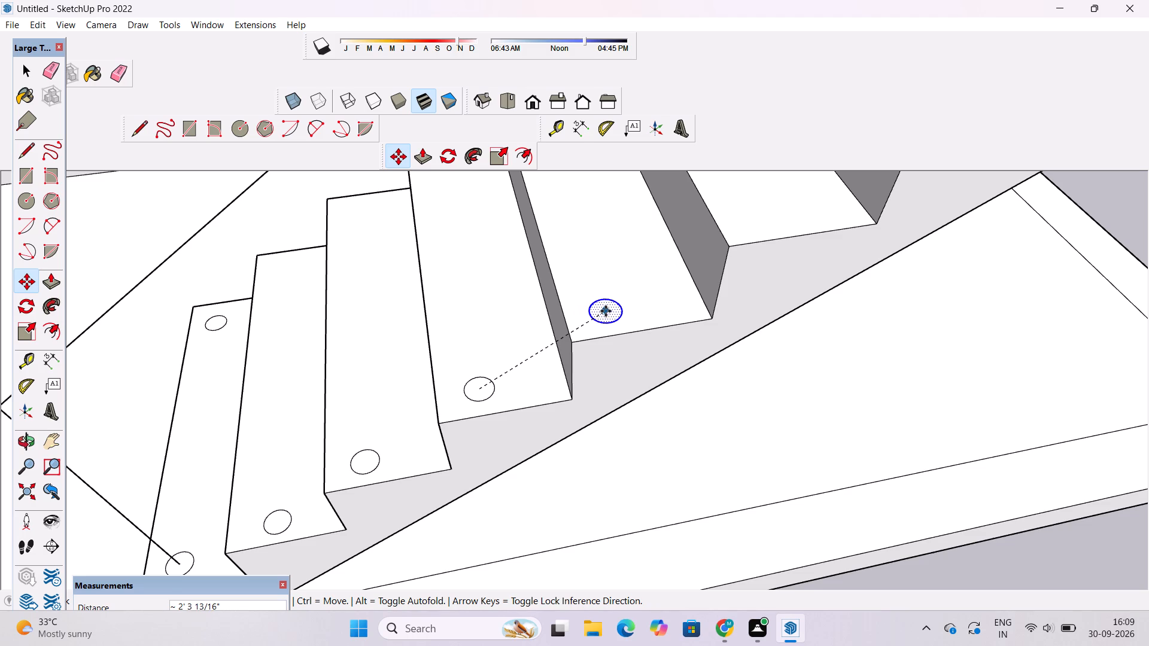
Copy the fifth tread's circle about 2' 5 15/16" up to the sixth tread, near its outer edge.
{"action": "scroll", "coordinate": [501, 352], "scroll_direction": "down", "scroll_amount": 9}
{"action": "scroll", "coordinate": [567, 310], "scroll_direction": "up", "scroll_amount": 8}
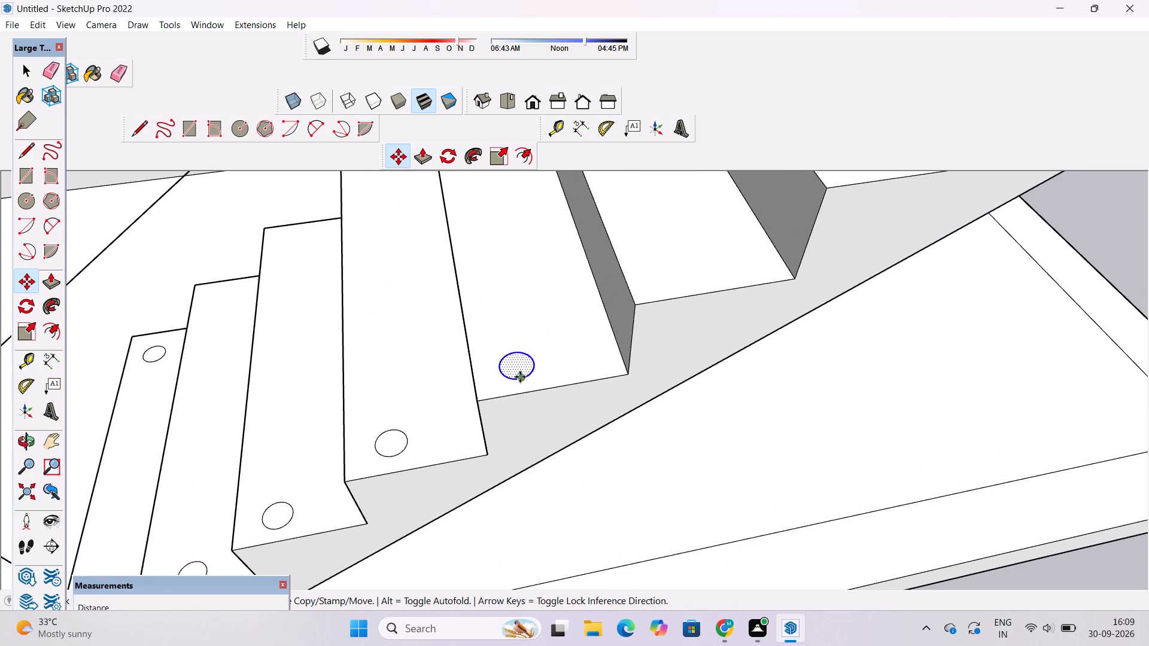
{"action": "left_click", "coordinate": [518, 364]}
{"action": "scroll", "coordinate": [531, 348], "scroll_direction": "down", "scroll_amount": 11}
{"action": "scroll", "coordinate": [577, 324], "scroll_direction": "up", "scroll_amount": 5}
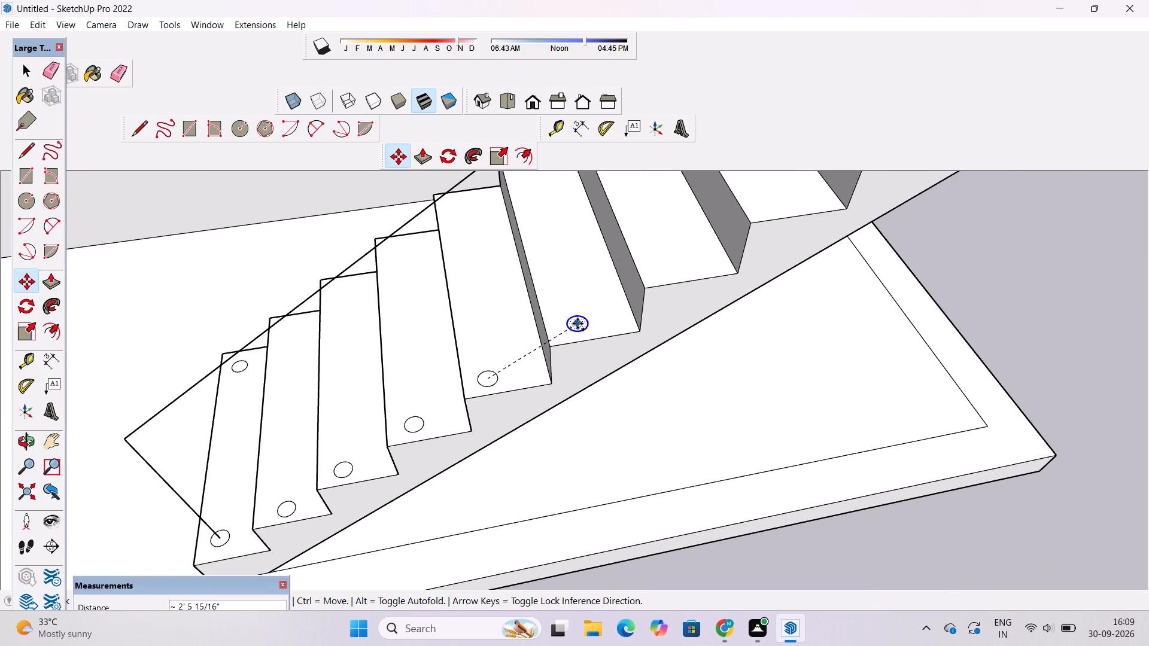
{"action": "left_click", "coordinate": [576, 324]}
Copy the sixth tread's circle from its center about 2' 3" up to the seventh tread.
{"action": "scroll", "coordinate": [574, 324], "scroll_direction": "up", "scroll_amount": 4}
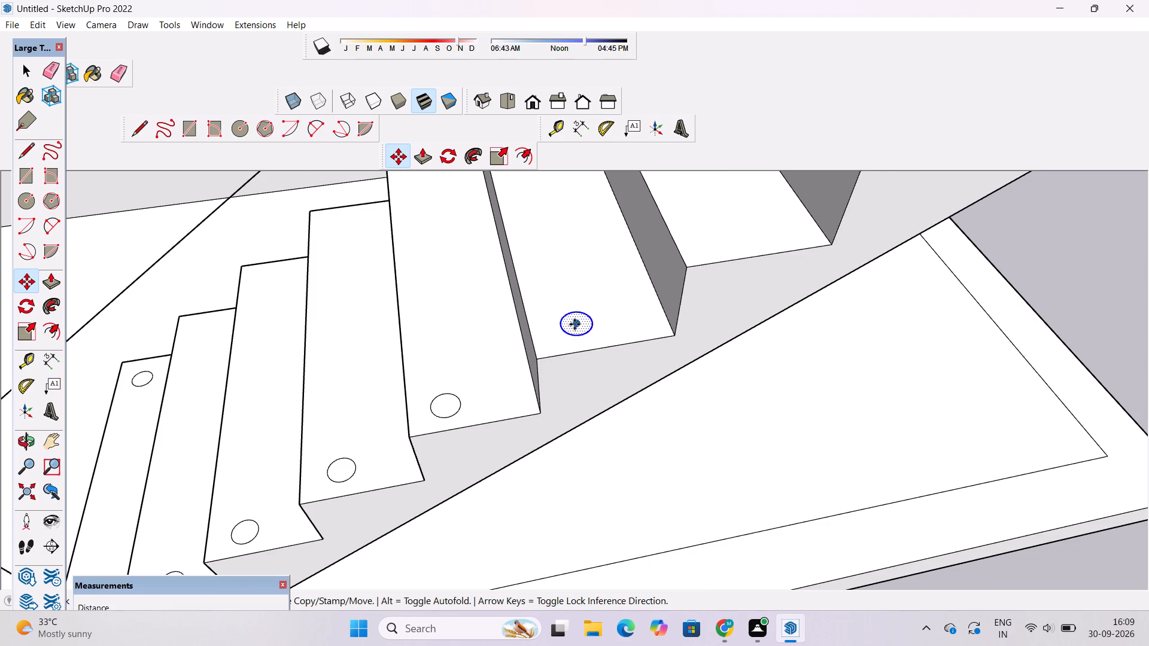
{"action": "left_click", "coordinate": [577, 322]}
{"action": "scroll", "coordinate": [595, 298], "scroll_direction": "down", "scroll_amount": 10}
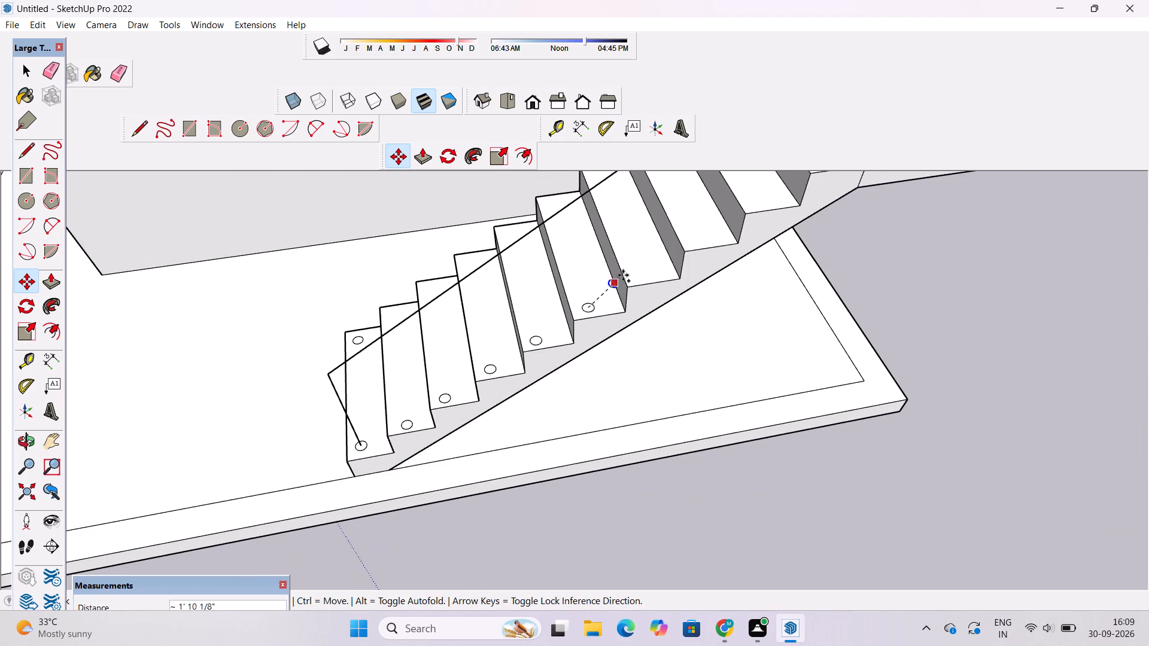
{"action": "scroll", "coordinate": [623, 275], "scroll_direction": "up", "scroll_amount": 12}
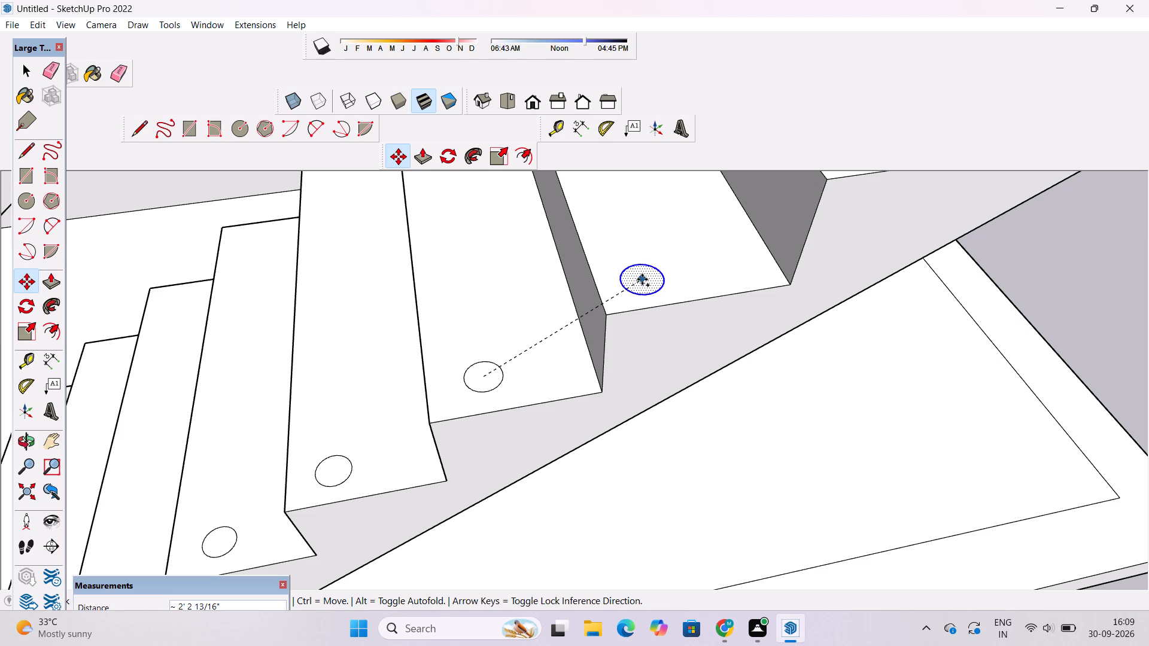
{"action": "left_click", "coordinate": [646, 278]}
Copy the seventh tread's circle from its center about 2' 5 15/16" up to the eighth tread.
{"action": "scroll", "coordinate": [635, 293], "scroll_direction": "down", "scroll_amount": 12}
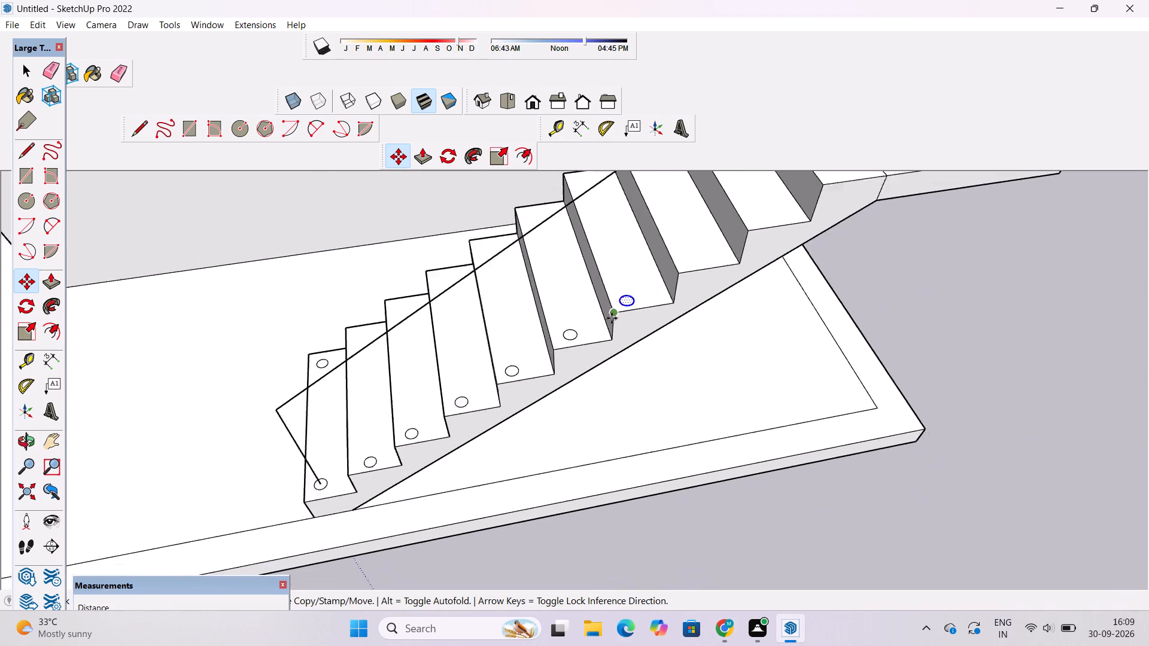
{"action": "scroll", "coordinate": [612, 318], "scroll_direction": "down", "scroll_amount": 7}
{"action": "scroll", "coordinate": [646, 270], "scroll_direction": "up", "scroll_amount": 9}
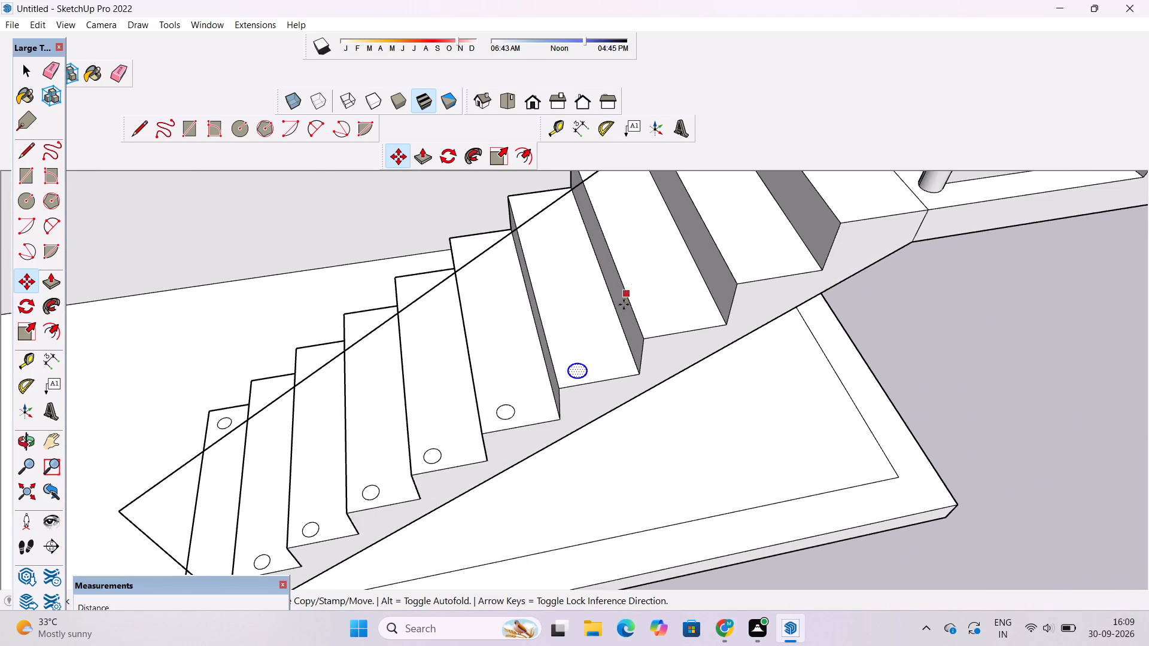
{"action": "scroll", "coordinate": [624, 309], "scroll_direction": "up", "scroll_amount": 5}
{"action": "scroll", "coordinate": [532, 428], "scroll_direction": "up", "scroll_amount": 4}
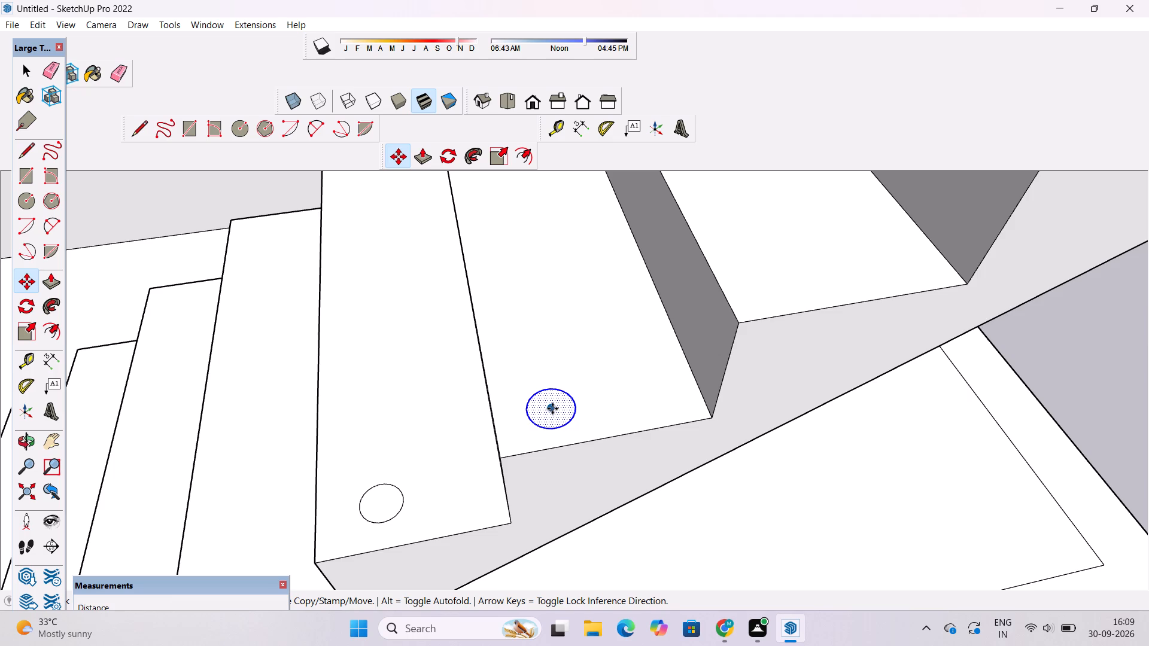
{"action": "left_click", "coordinate": [552, 409]}
{"action": "scroll", "coordinate": [557, 396], "scroll_direction": "down", "scroll_amount": 9}
{"action": "scroll", "coordinate": [640, 351], "scroll_direction": "up", "scroll_amount": 4}
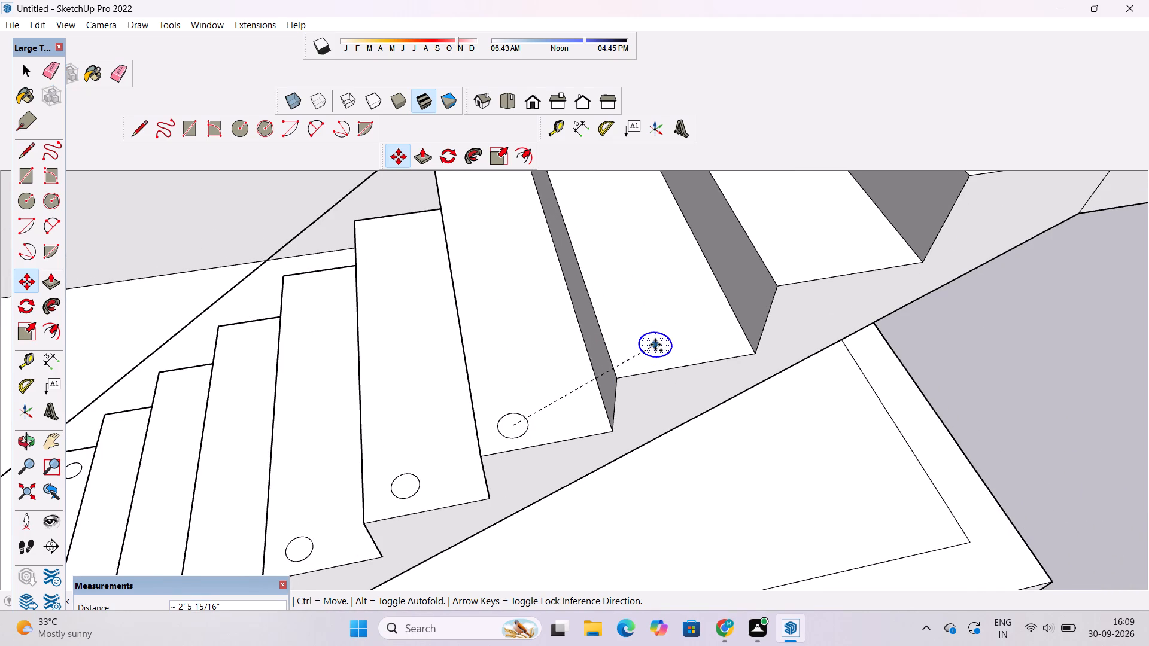
{"action": "left_click", "coordinate": [655, 345]}
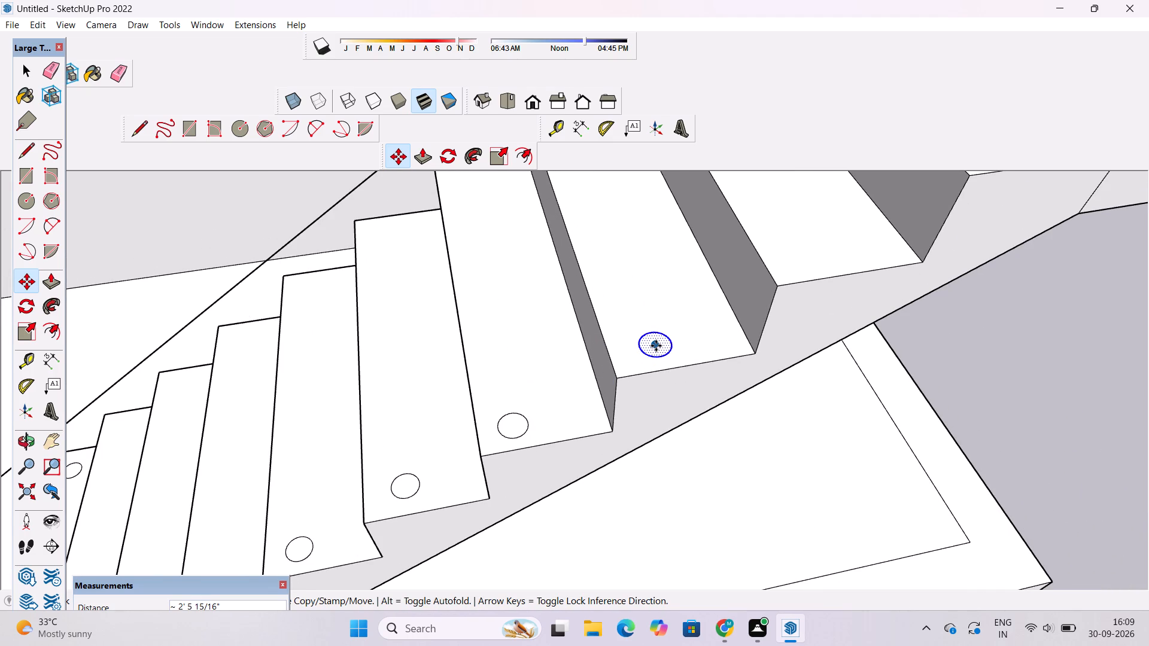
Copy the eighth tread's circle about 2' 4 5/8" up to the ninth tread, near its outer edge.
{"action": "left_click", "coordinate": [656, 346]}
{"action": "scroll", "coordinate": [656, 346], "scroll_direction": "down", "scroll_amount": 7}
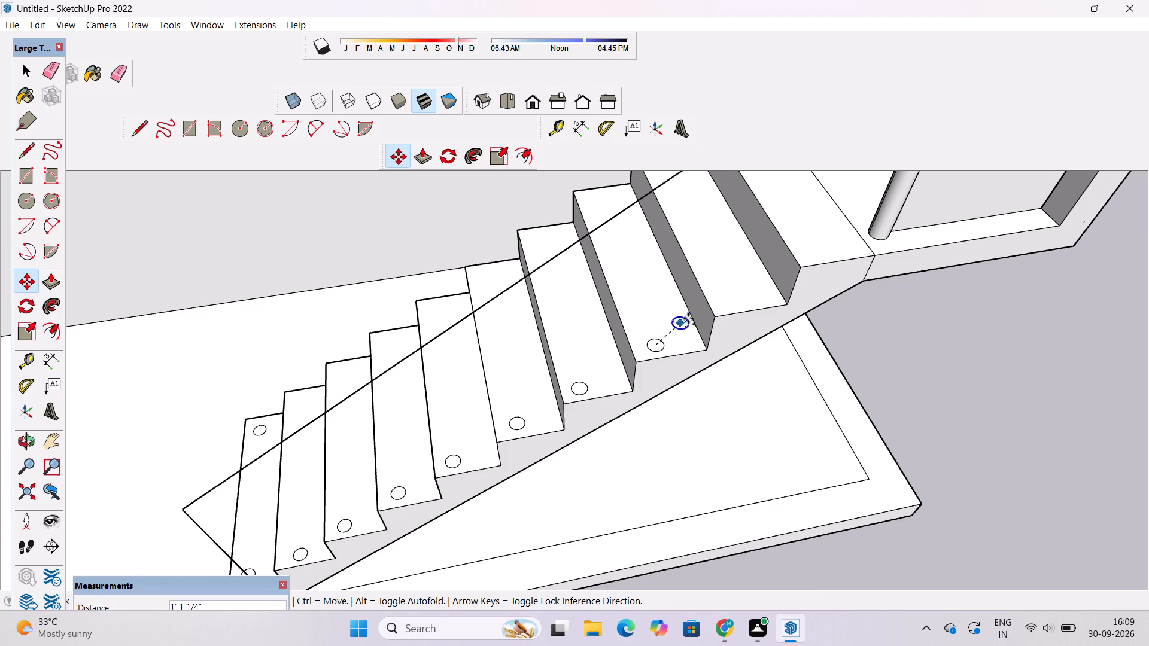
{"action": "scroll", "coordinate": [722, 306], "scroll_direction": "up", "scroll_amount": 4}
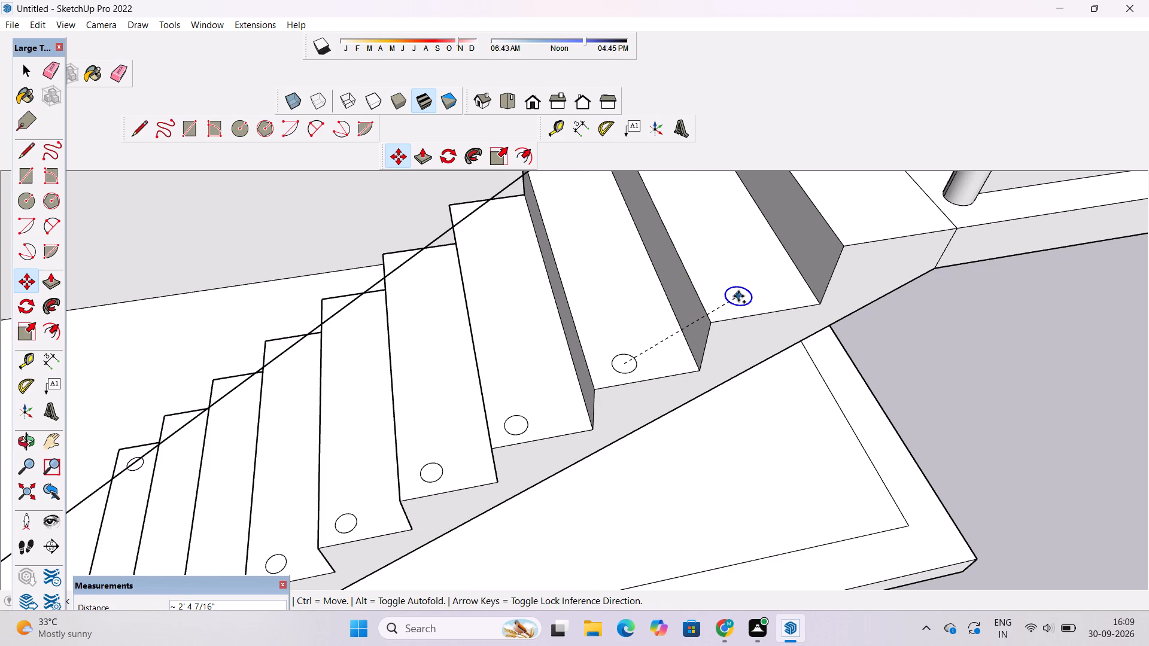
{"action": "left_click", "coordinate": [738, 296]}
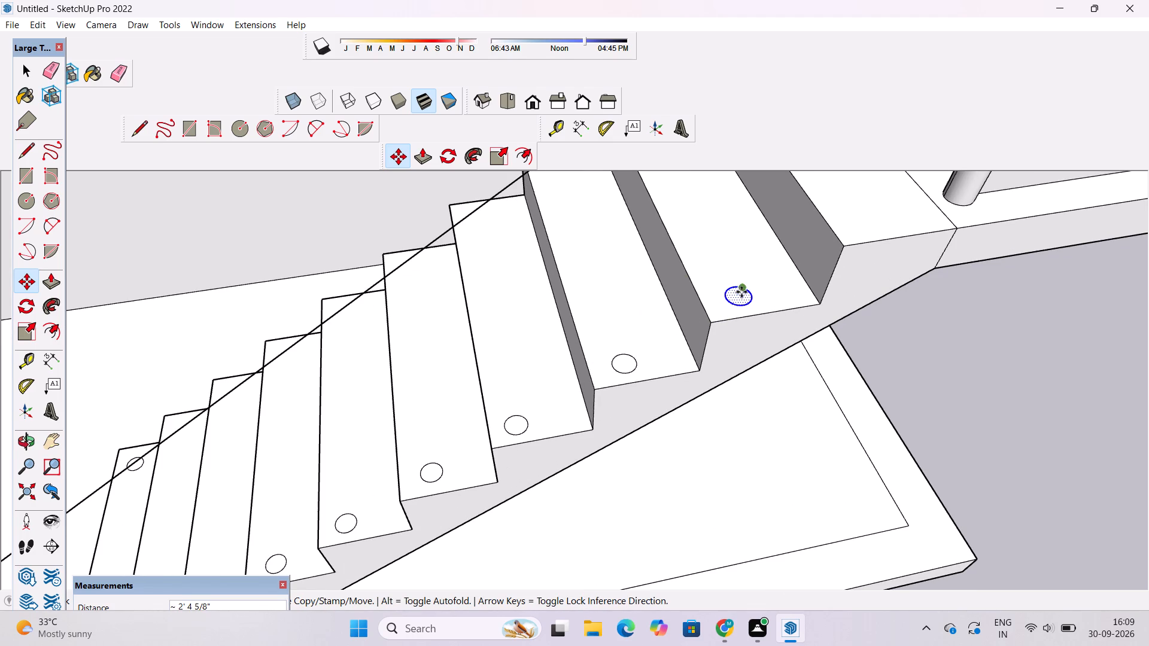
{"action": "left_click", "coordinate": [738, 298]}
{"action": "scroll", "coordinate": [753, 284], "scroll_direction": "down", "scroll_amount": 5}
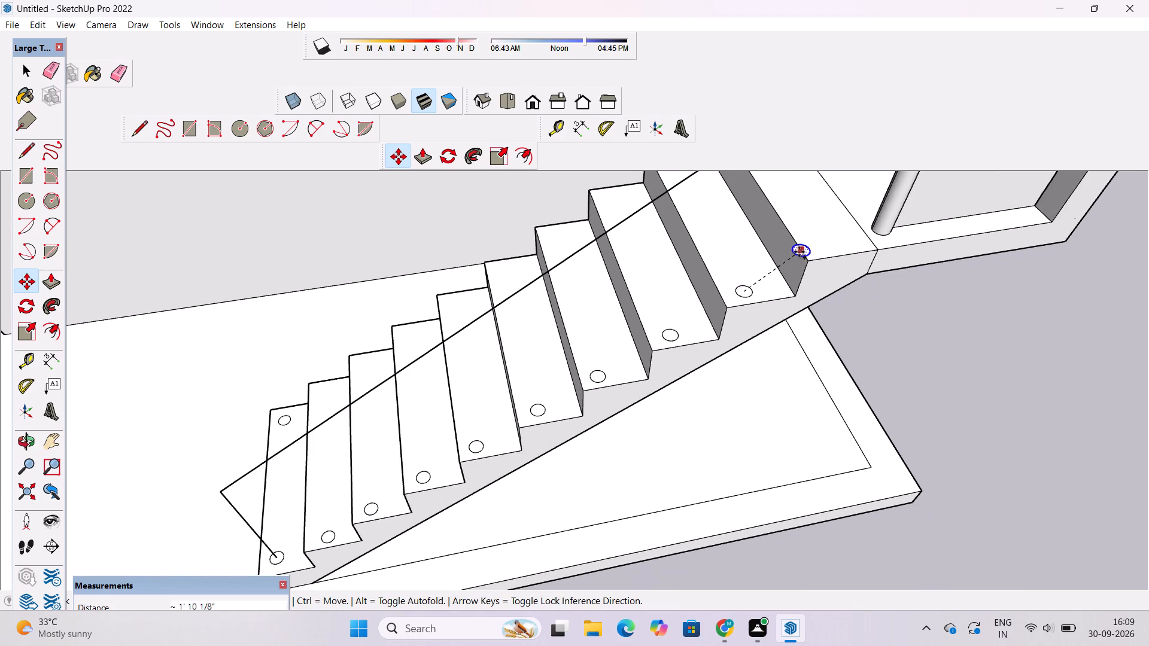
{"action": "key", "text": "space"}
Examine the row of post circles and the railing path along the lower flight from several angles.
{"action": "scroll", "coordinate": [887, 343], "scroll_direction": "down", "scroll_amount": 8}
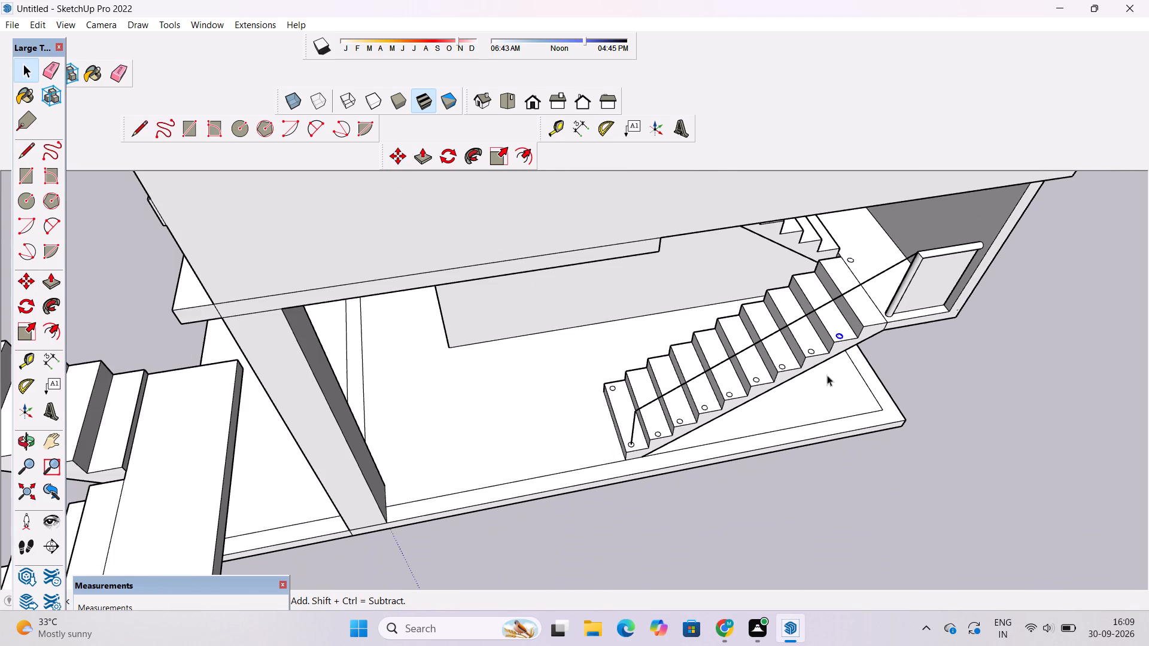
{"action": "scroll", "coordinate": [770, 316], "scroll_direction": "up", "scroll_amount": 1}
{"action": "scroll", "coordinate": [750, 337], "scroll_direction": "down", "scroll_amount": 3}
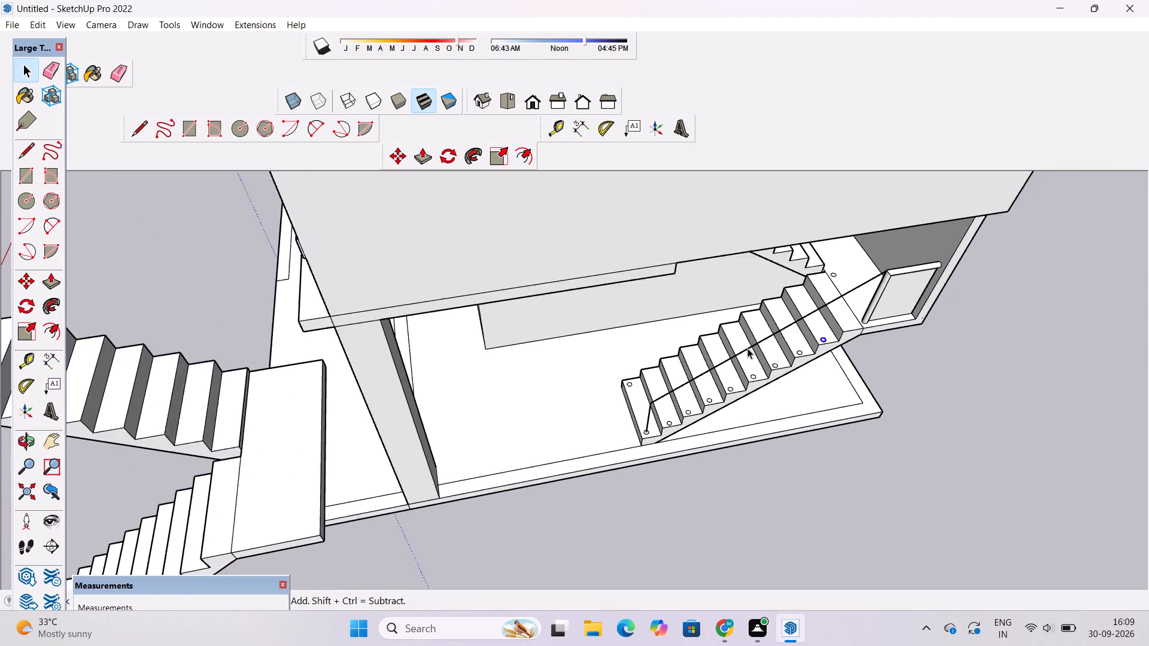
{"action": "scroll", "coordinate": [747, 348], "scroll_direction": "down", "scroll_amount": 1}
{"action": "key", "text": "o"}
{"action": "left_click_drag", "start_coordinate": [762, 401], "coordinate": [762, 370]}
{"action": "left_click_drag", "start_coordinate": [761, 370], "coordinate": [752, 441], "text": "shift"}
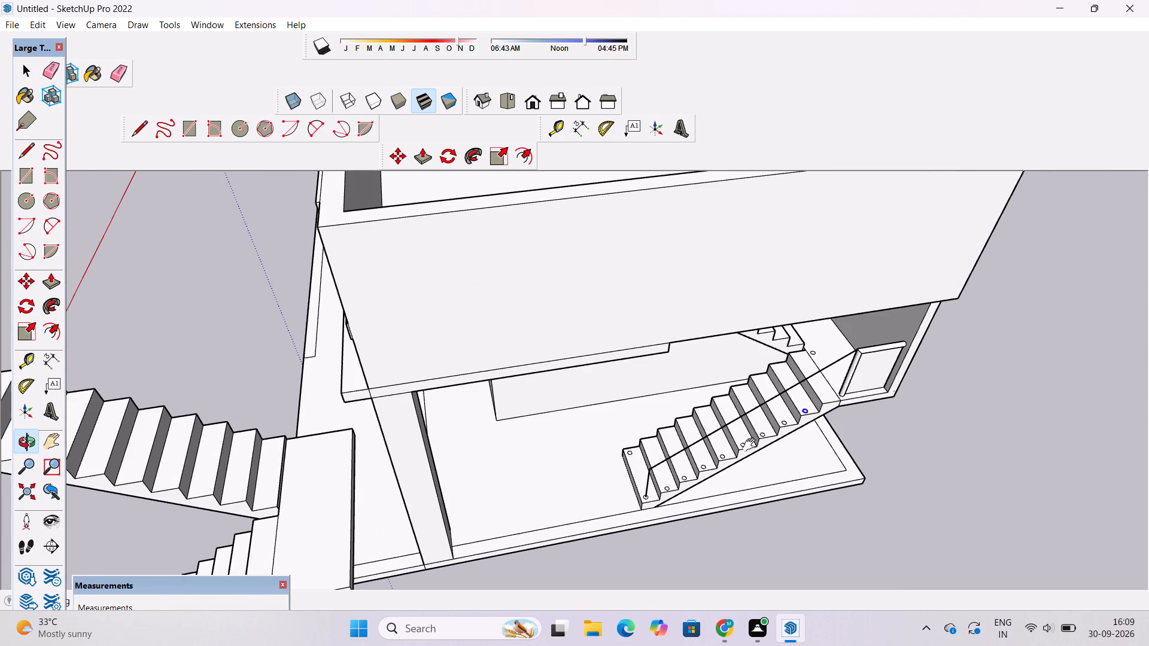
{"action": "left_click_drag", "start_coordinate": [740, 468], "coordinate": [709, 413]}
{"action": "scroll", "coordinate": [716, 477], "scroll_direction": "up", "scroll_amount": 3}
{"action": "left_click_drag", "start_coordinate": [716, 477], "coordinate": [659, 404], "text": "shift"}
{"action": "scroll", "coordinate": [580, 406], "scroll_direction": "up", "scroll_amount": 5}
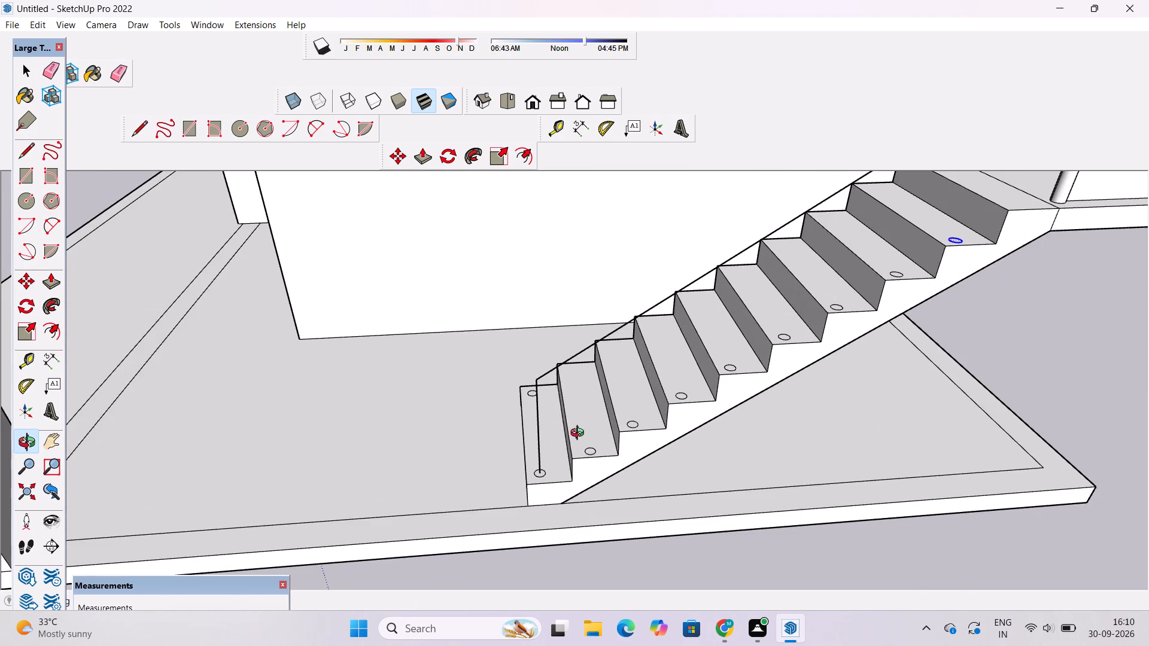
{"action": "left_click_drag", "start_coordinate": [580, 434], "coordinate": [519, 449]}
{"action": "scroll", "coordinate": [519, 449], "scroll_direction": "down", "scroll_amount": 5, "text": "shift"}
{"action": "left_click_drag", "start_coordinate": [550, 455], "coordinate": [601, 471], "text": "shift"}
{"action": "key", "text": "space"}
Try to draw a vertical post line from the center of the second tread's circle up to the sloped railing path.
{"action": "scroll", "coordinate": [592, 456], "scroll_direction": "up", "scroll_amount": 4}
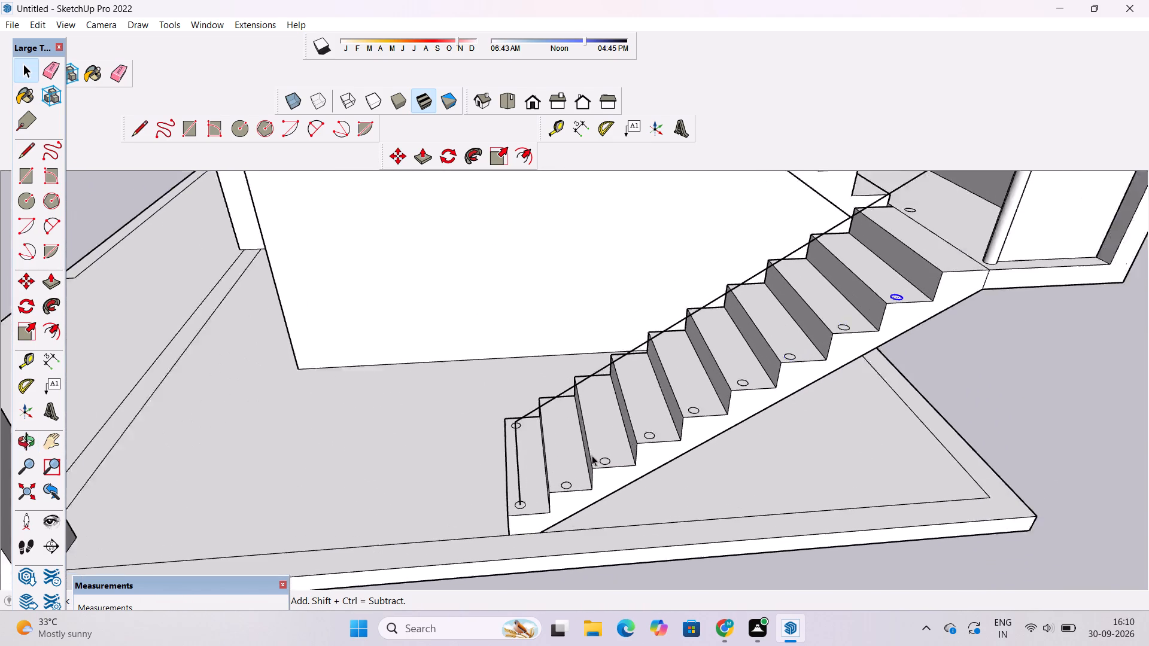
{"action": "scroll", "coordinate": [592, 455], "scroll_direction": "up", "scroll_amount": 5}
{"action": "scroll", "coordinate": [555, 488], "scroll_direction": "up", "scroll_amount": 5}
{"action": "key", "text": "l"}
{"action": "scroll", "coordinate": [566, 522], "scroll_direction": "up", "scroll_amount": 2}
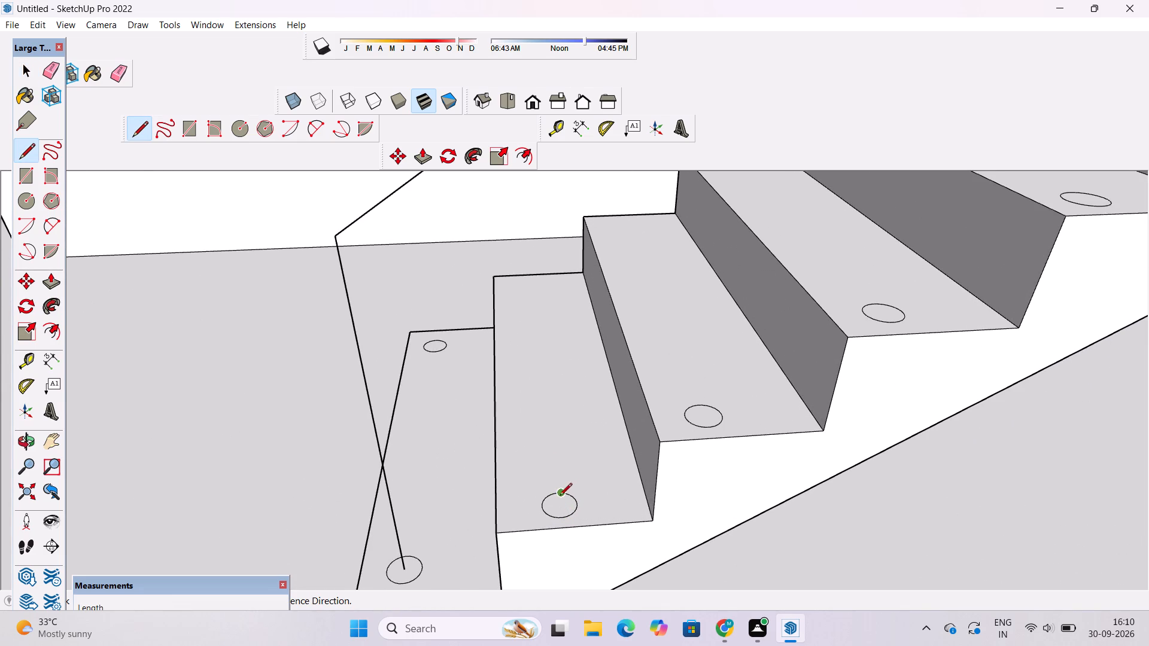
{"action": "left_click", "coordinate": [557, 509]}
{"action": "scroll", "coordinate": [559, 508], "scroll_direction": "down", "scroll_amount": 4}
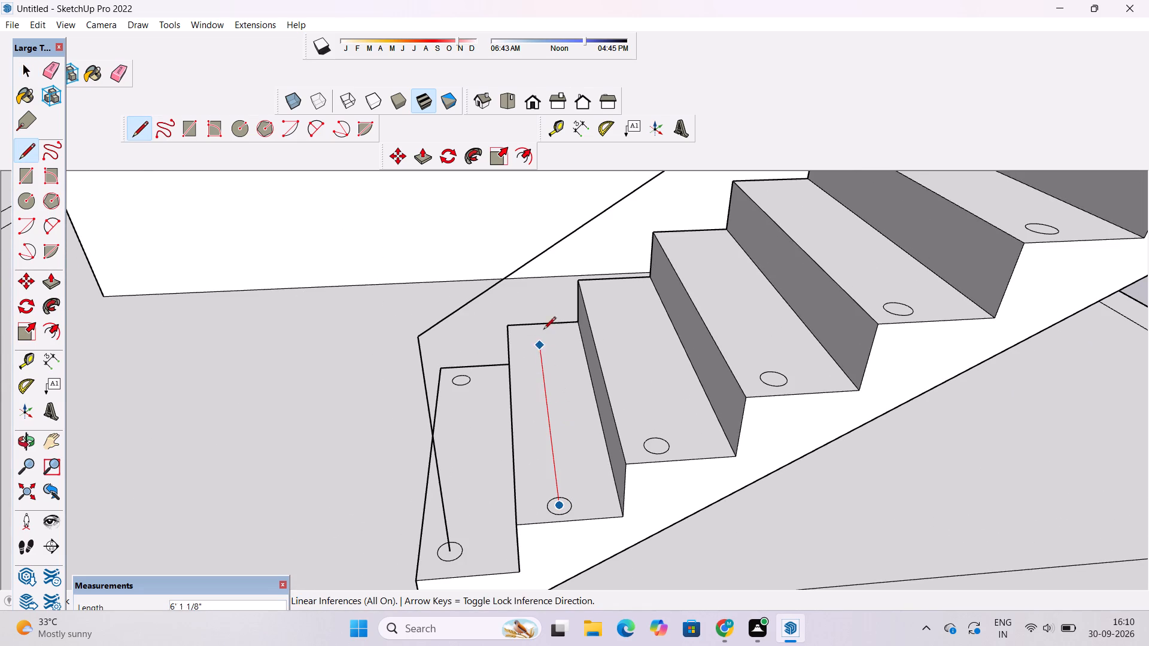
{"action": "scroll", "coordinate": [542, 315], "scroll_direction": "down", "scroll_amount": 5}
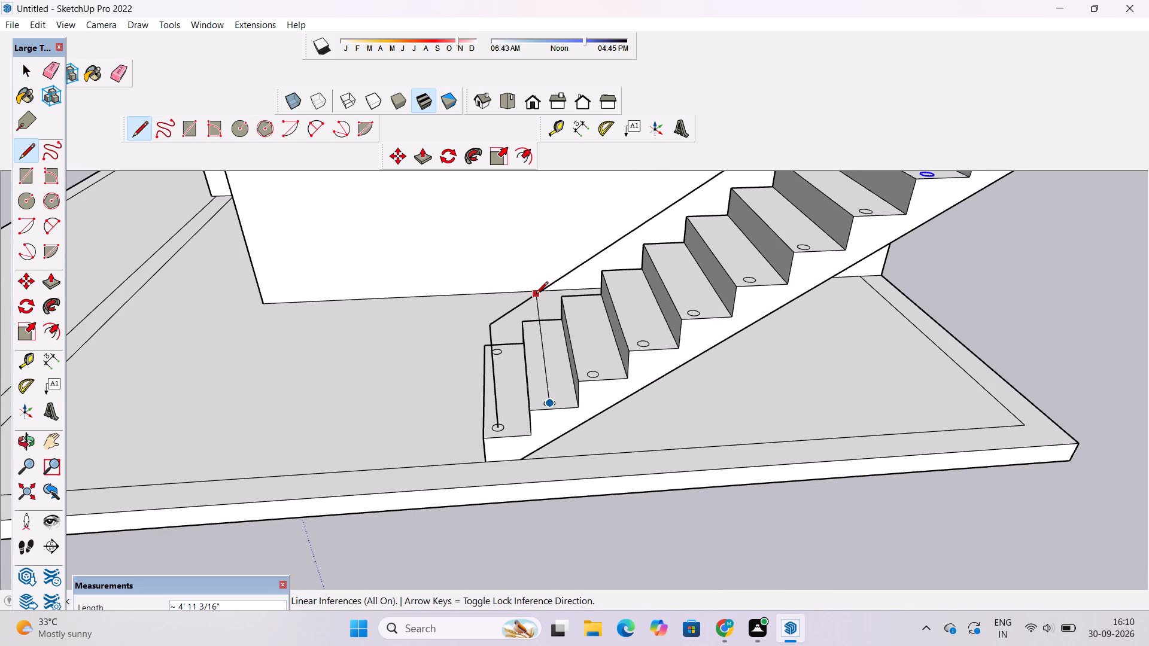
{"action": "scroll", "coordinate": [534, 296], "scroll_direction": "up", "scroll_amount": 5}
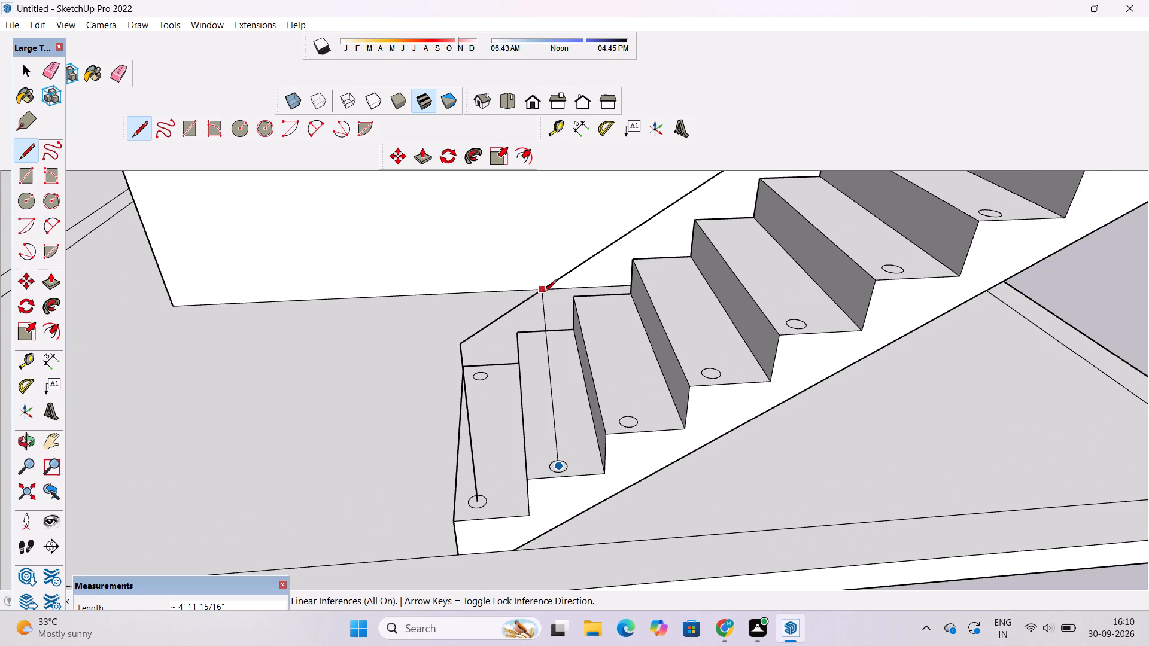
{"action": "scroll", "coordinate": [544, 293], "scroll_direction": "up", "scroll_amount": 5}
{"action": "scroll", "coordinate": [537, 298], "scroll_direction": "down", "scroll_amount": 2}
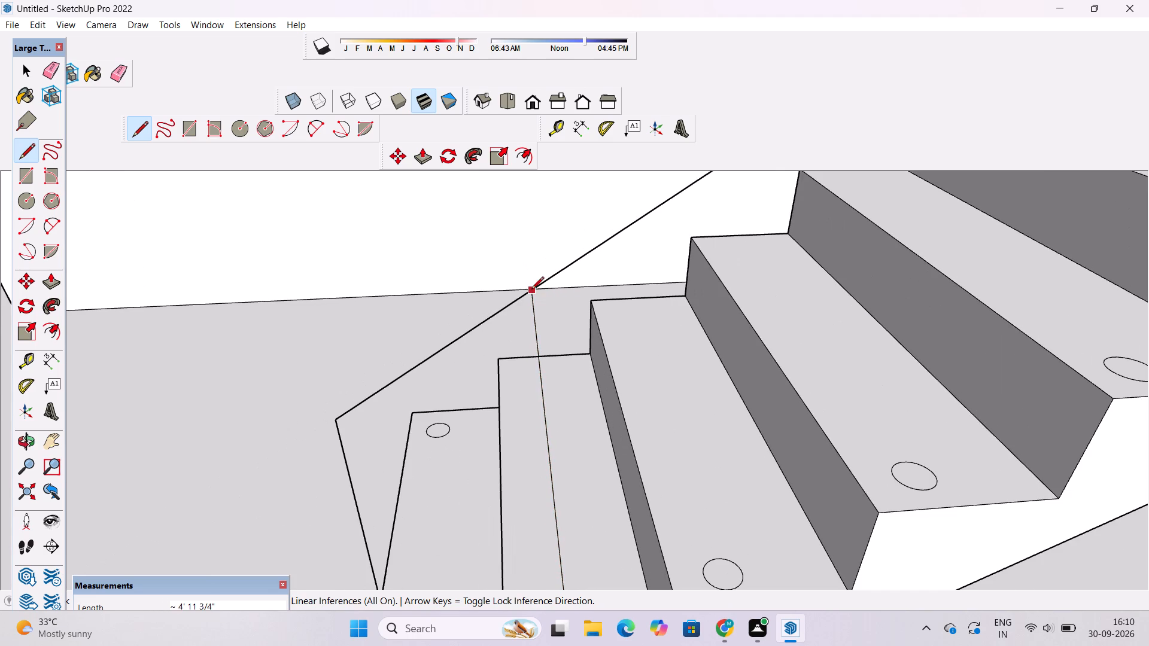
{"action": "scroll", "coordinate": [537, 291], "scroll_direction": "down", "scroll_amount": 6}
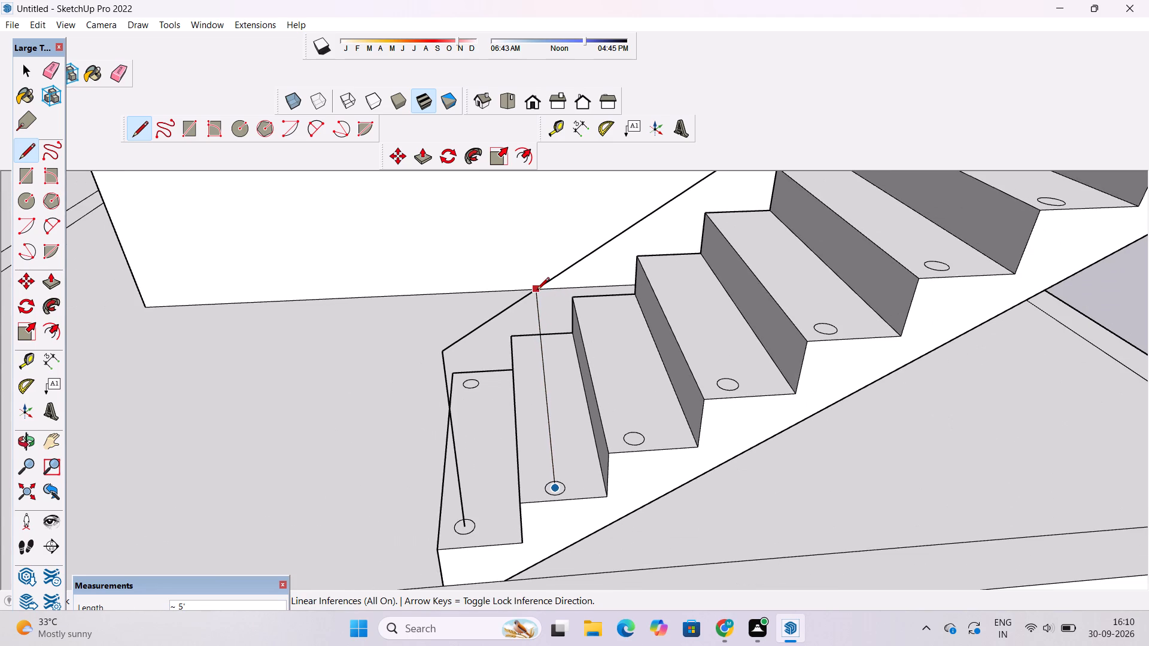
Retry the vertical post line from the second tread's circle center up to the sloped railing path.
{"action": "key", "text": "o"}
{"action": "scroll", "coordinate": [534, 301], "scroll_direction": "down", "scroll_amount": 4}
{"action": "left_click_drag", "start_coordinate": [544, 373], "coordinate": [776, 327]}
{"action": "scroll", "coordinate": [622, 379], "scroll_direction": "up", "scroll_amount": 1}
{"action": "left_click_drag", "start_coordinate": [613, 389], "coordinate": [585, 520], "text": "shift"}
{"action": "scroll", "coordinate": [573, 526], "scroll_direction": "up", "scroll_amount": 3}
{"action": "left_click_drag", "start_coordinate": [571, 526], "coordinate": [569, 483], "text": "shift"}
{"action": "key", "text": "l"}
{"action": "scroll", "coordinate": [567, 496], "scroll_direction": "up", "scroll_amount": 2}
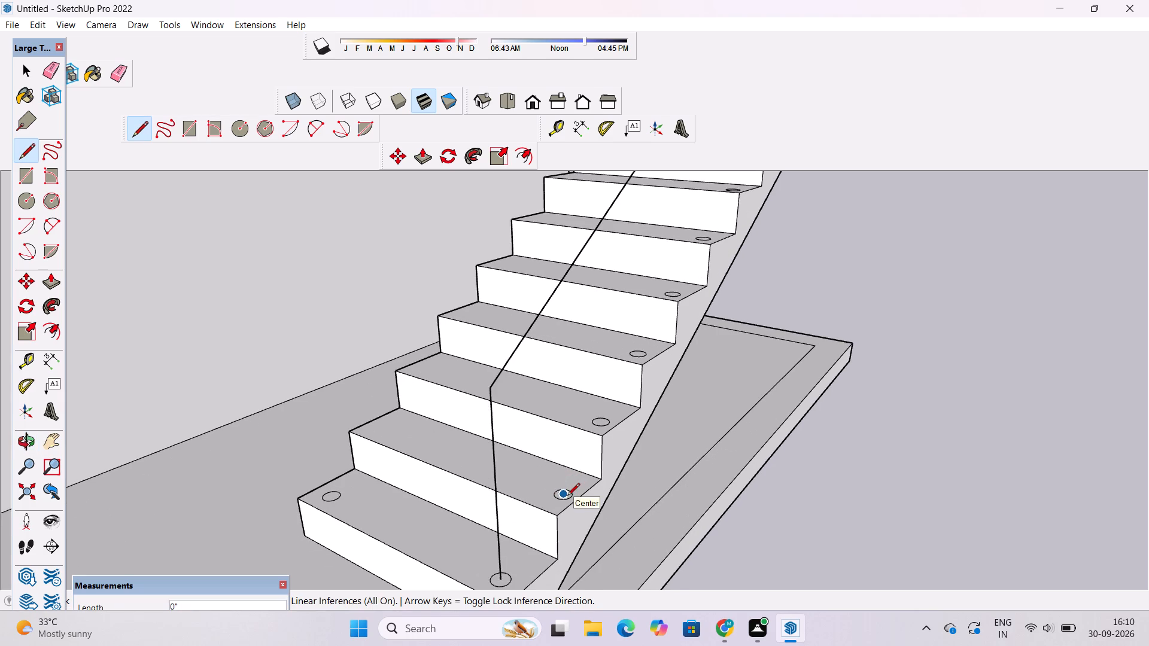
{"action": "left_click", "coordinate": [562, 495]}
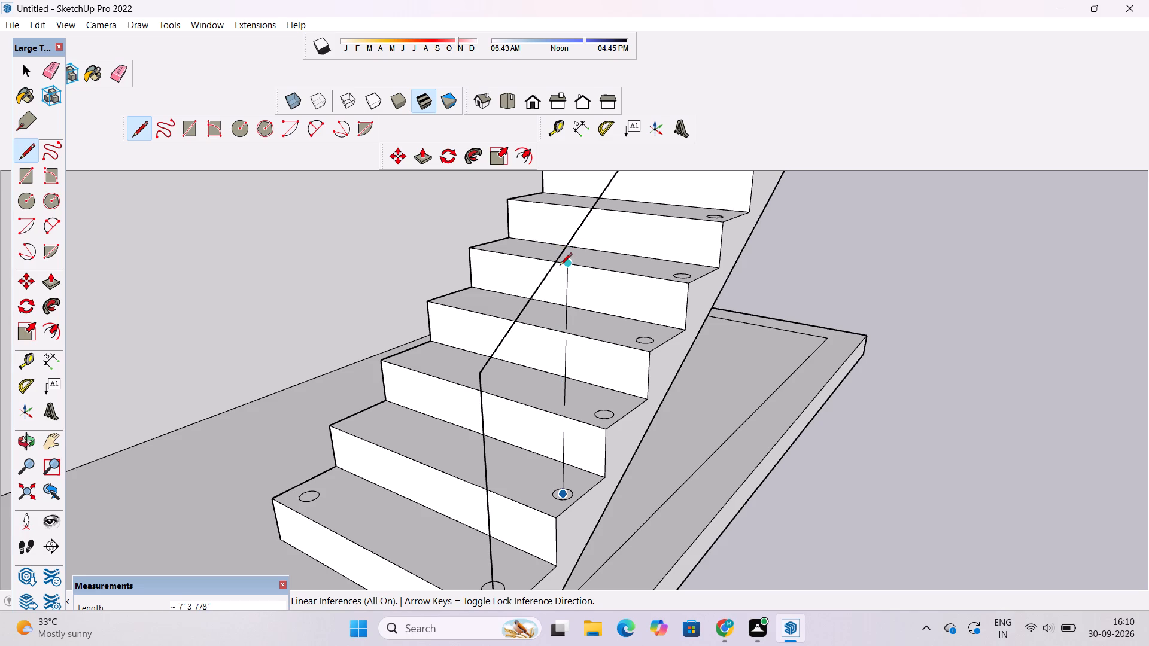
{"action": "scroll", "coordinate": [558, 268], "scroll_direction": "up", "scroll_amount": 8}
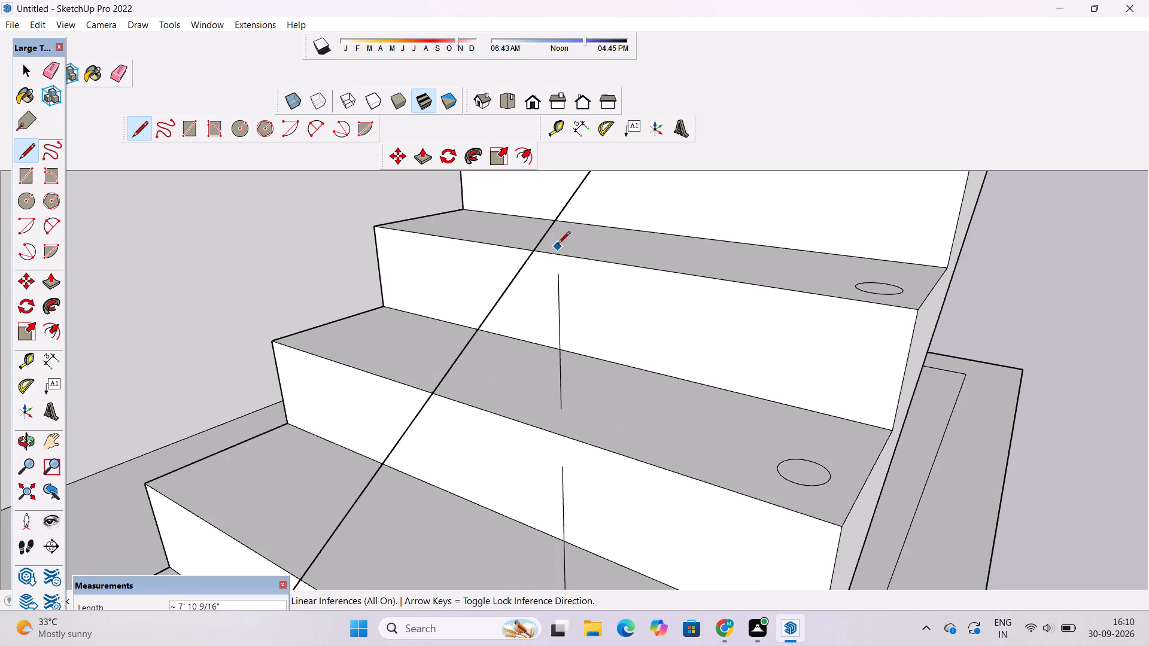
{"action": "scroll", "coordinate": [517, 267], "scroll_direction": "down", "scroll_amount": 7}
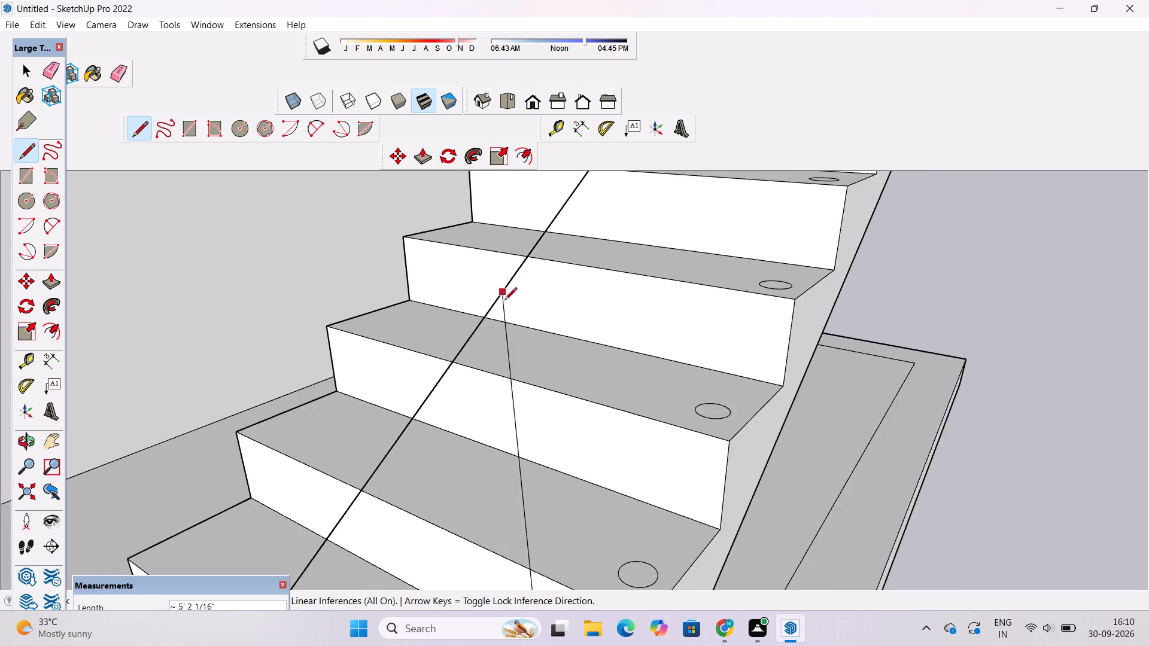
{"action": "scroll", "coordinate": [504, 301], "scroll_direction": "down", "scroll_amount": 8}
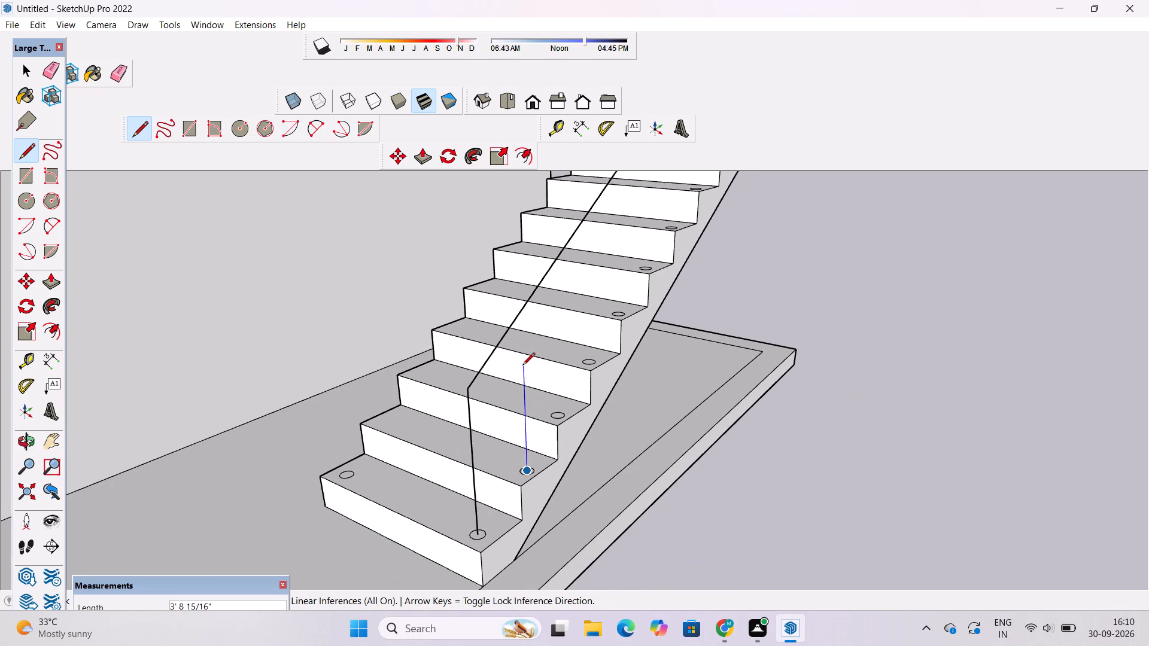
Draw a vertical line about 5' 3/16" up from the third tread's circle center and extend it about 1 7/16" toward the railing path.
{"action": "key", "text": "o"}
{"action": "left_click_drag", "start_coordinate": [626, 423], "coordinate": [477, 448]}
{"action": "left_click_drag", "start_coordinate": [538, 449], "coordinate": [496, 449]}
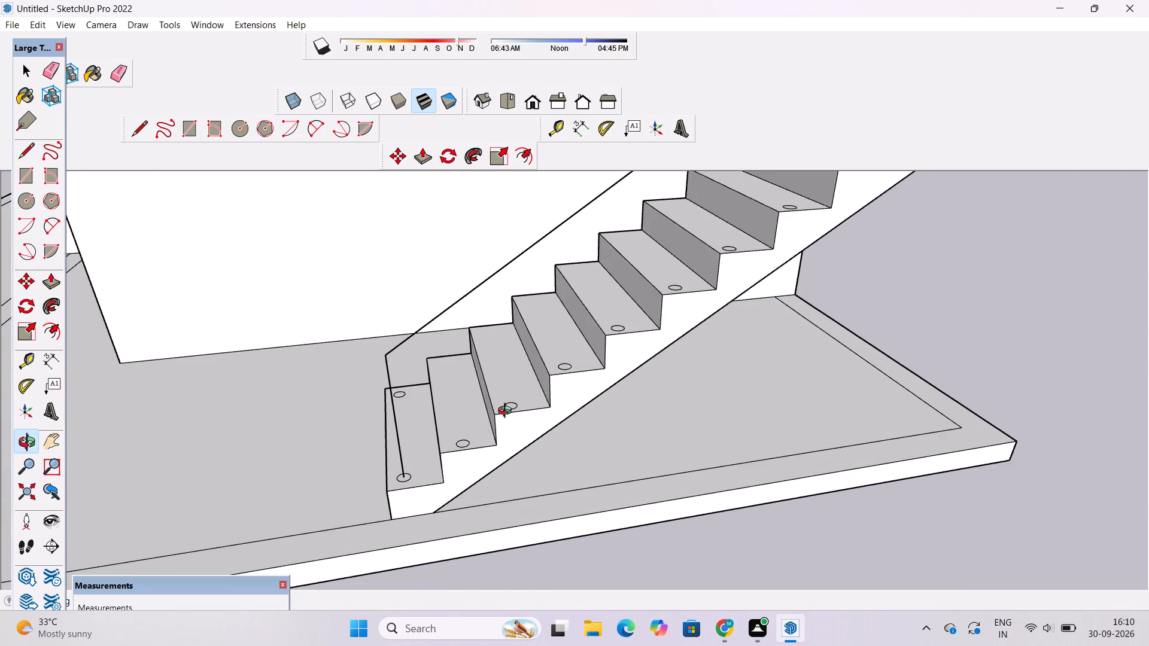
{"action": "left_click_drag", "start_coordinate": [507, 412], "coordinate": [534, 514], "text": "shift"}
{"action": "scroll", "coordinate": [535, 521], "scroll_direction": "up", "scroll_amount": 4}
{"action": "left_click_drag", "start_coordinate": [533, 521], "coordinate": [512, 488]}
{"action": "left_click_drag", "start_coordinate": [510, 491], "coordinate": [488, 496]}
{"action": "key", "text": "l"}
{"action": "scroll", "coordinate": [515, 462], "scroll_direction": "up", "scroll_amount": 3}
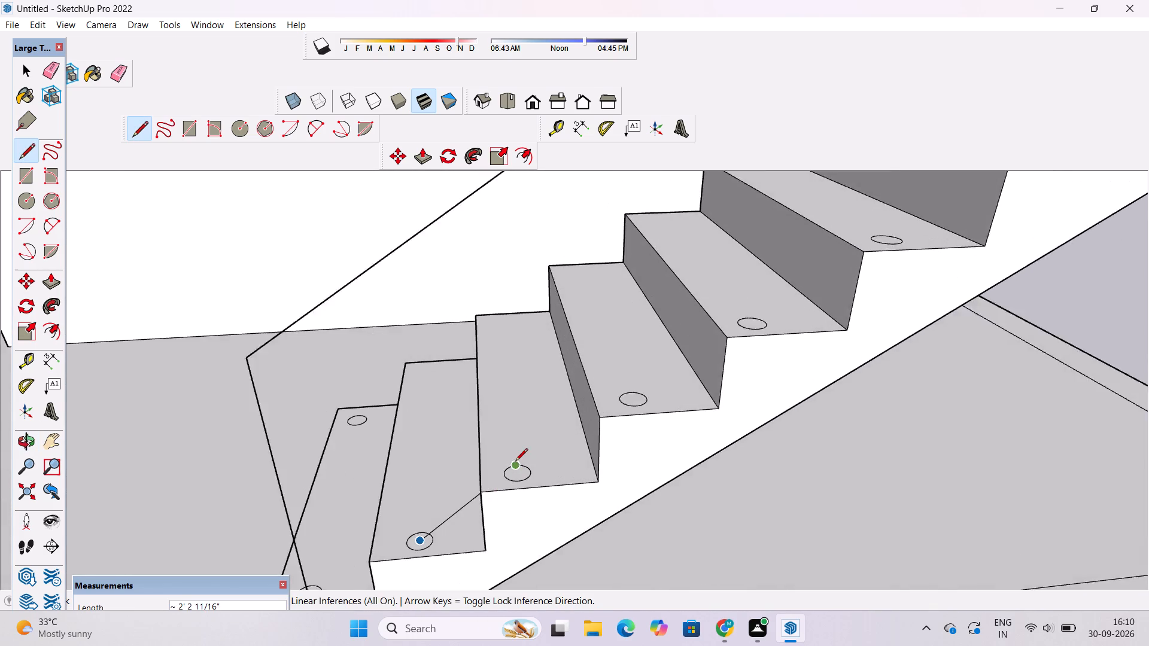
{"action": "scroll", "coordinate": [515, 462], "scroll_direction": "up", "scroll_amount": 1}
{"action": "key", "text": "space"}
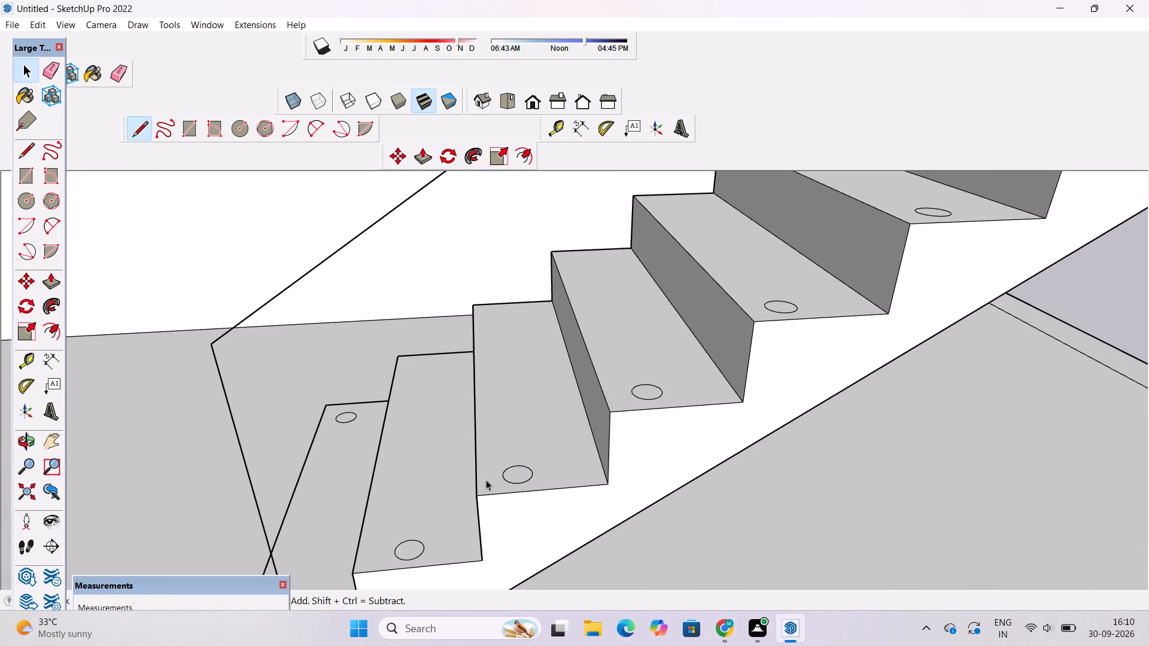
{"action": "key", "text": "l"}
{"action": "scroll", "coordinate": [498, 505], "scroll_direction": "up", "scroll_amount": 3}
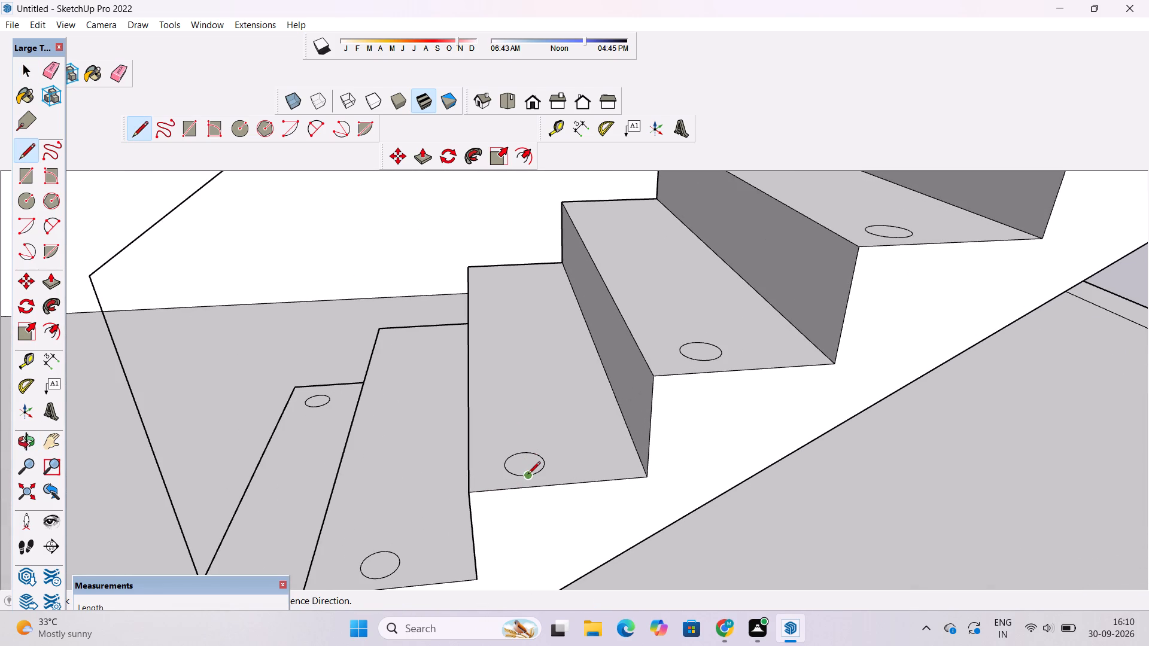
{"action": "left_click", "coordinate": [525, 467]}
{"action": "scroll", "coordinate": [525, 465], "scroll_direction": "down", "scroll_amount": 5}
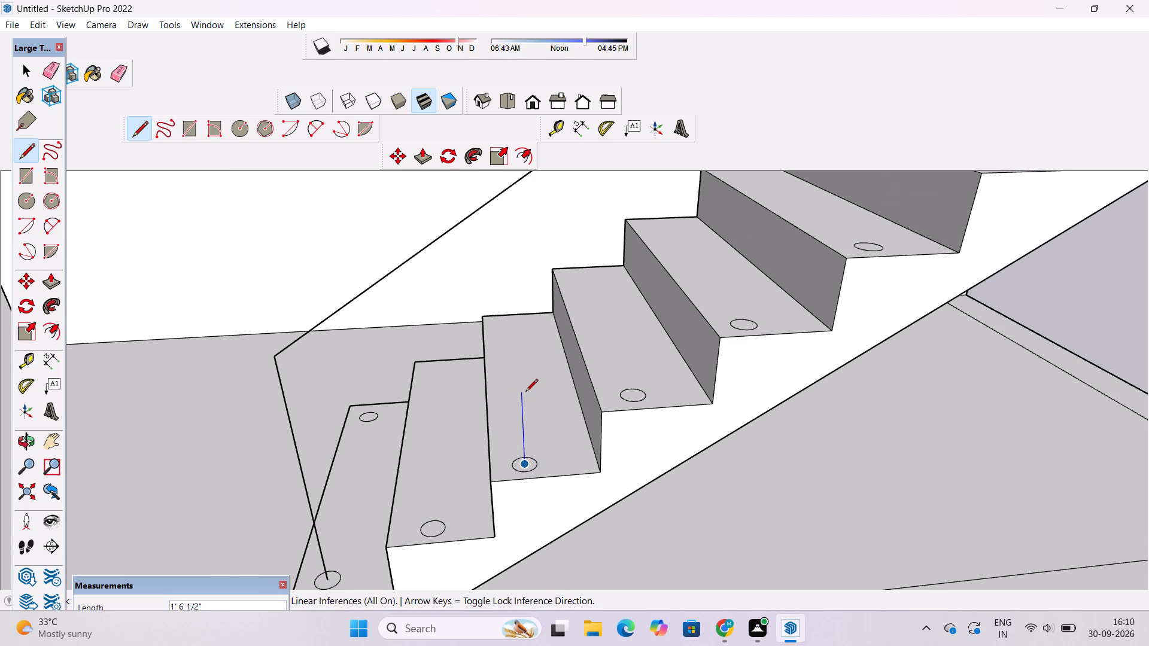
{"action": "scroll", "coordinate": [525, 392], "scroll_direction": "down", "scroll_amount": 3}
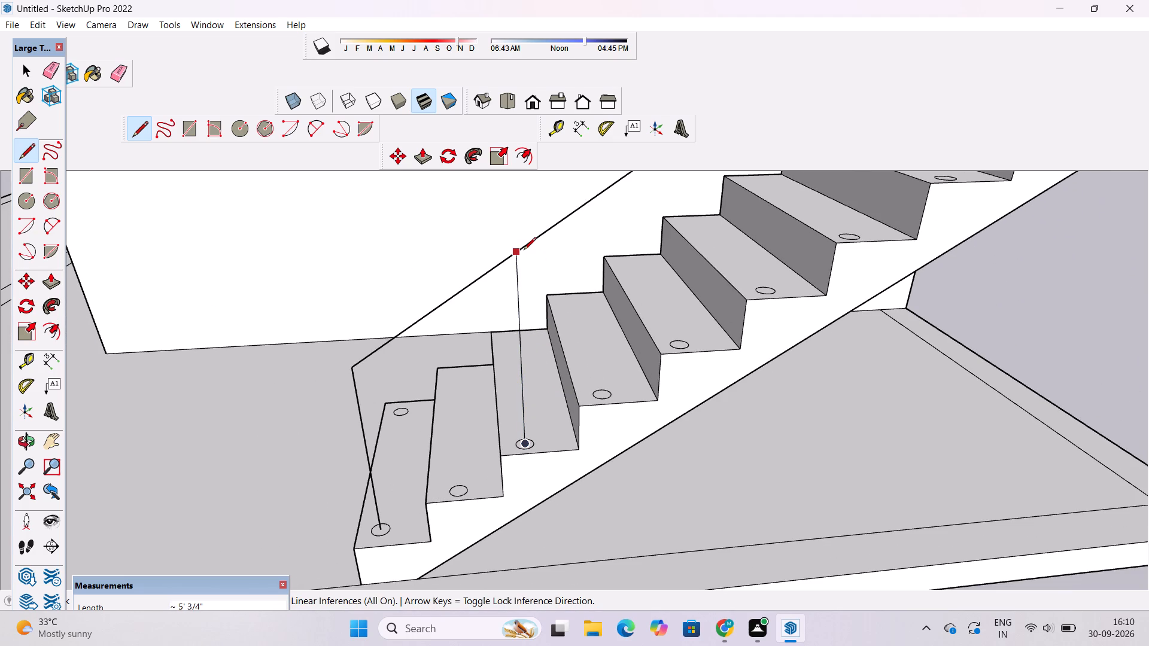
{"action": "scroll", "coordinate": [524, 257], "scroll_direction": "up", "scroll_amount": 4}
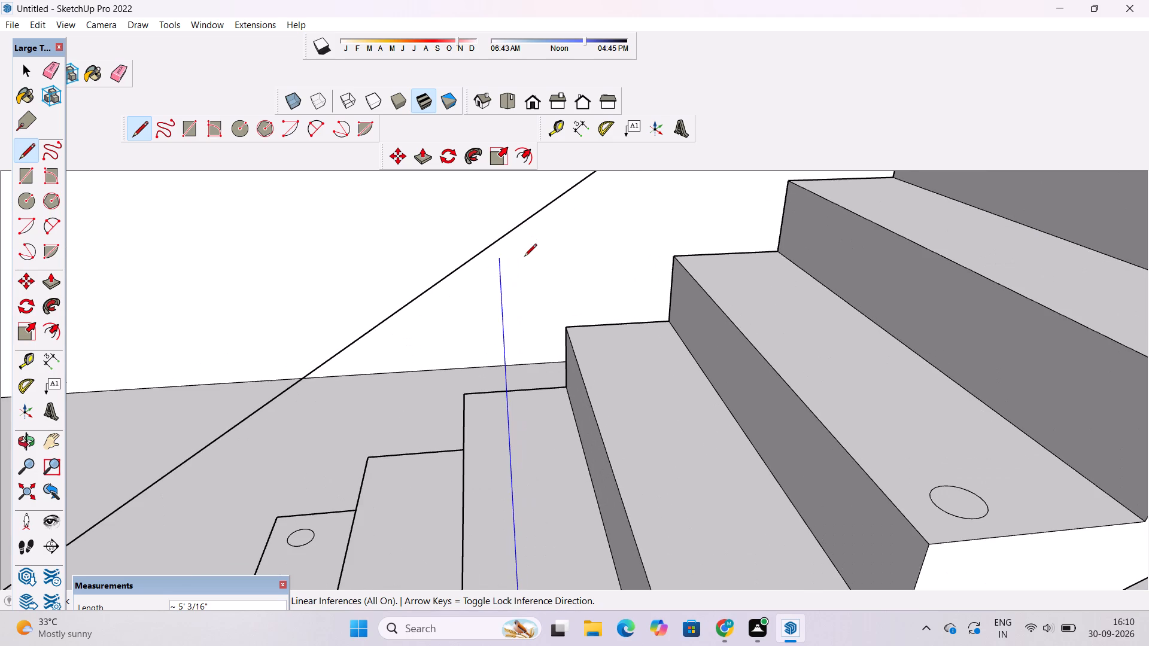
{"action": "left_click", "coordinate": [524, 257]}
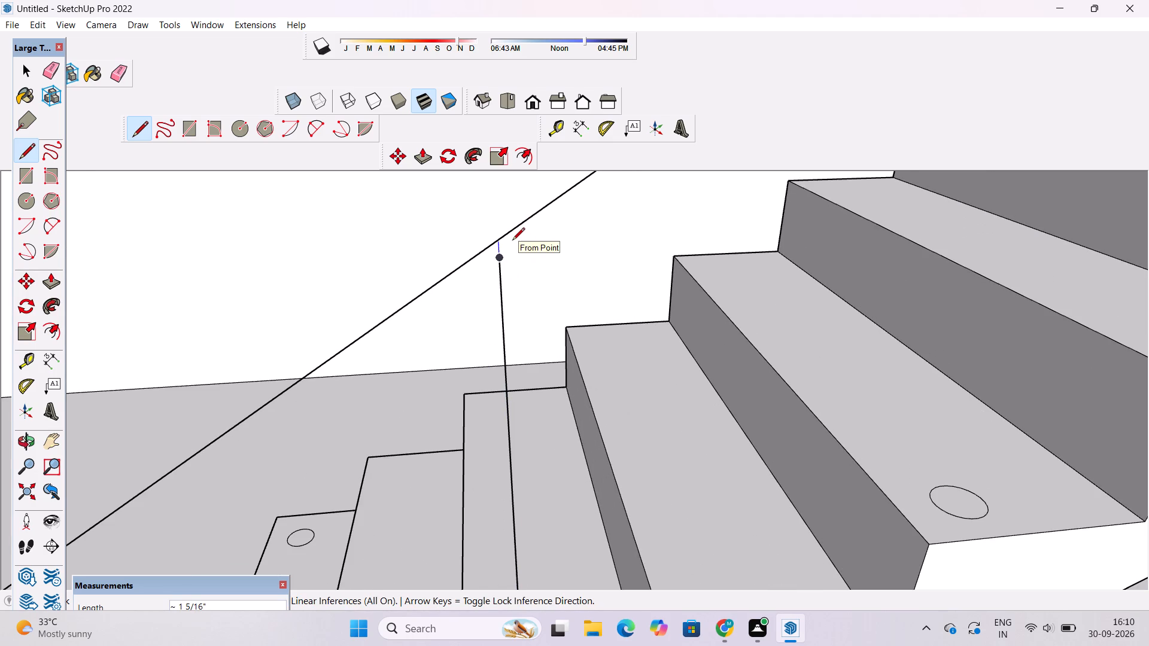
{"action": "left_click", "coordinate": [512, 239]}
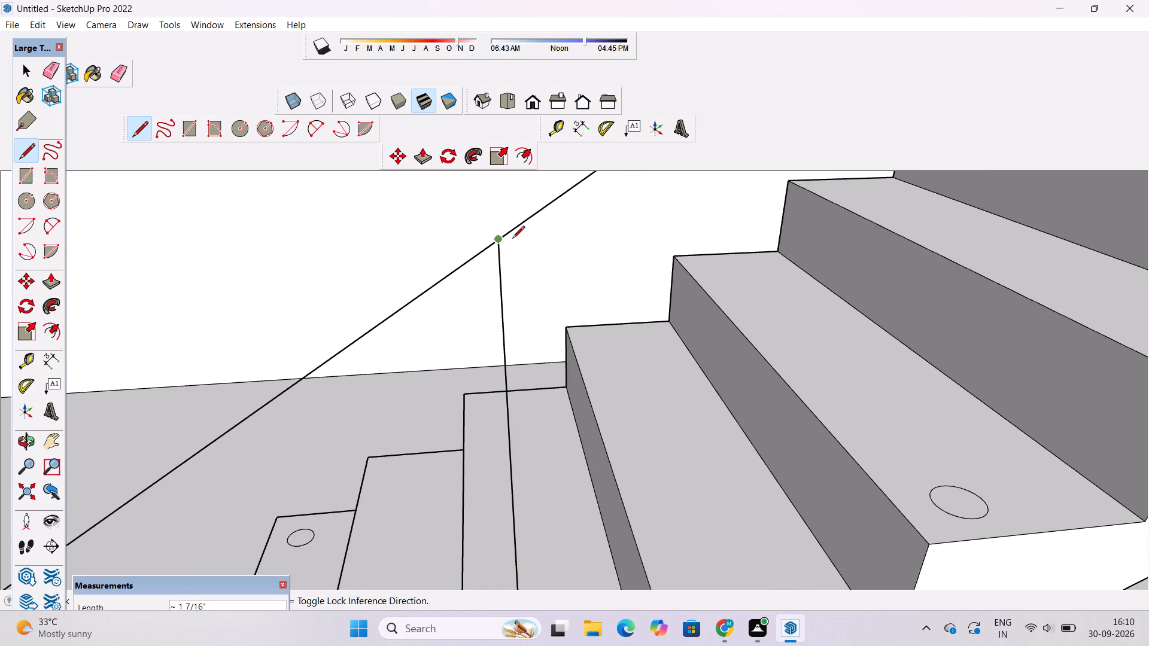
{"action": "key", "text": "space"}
Examine from several angles how the third tread's vertical line and the post circles align with the sloped railing path.
{"action": "key", "text": "o"}
{"action": "scroll", "coordinate": [500, 315], "scroll_direction": "down", "scroll_amount": 1}
{"action": "left_click_drag", "start_coordinate": [501, 315], "coordinate": [501, 294]}
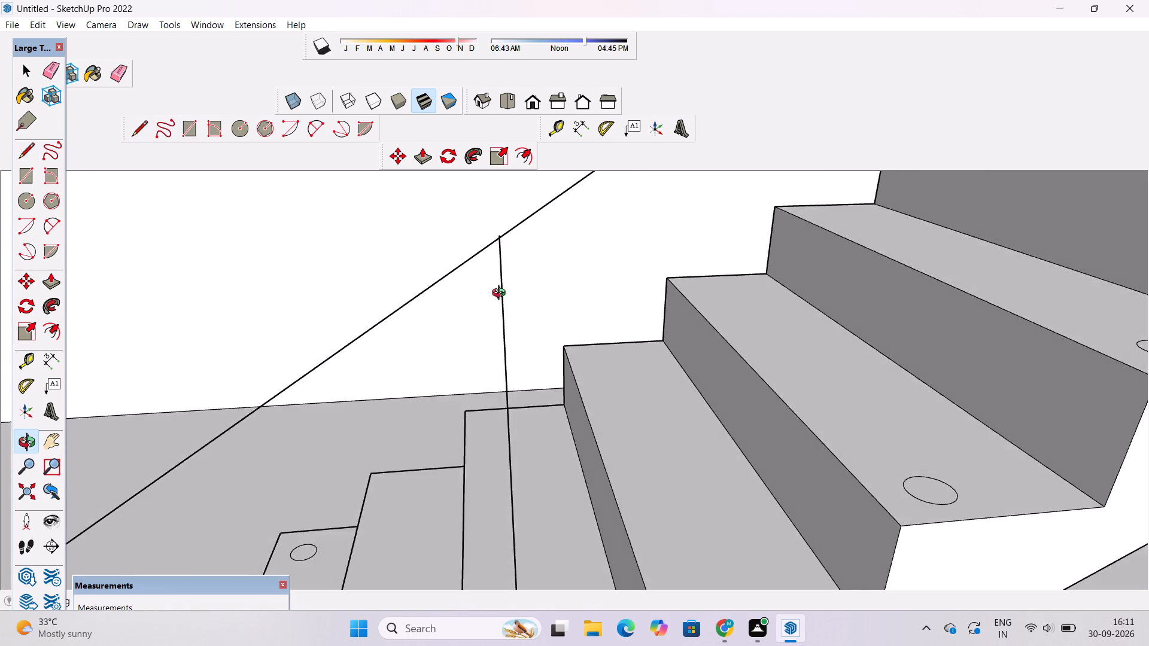
{"action": "left_click_drag", "start_coordinate": [501, 294], "coordinate": [780, 383]}
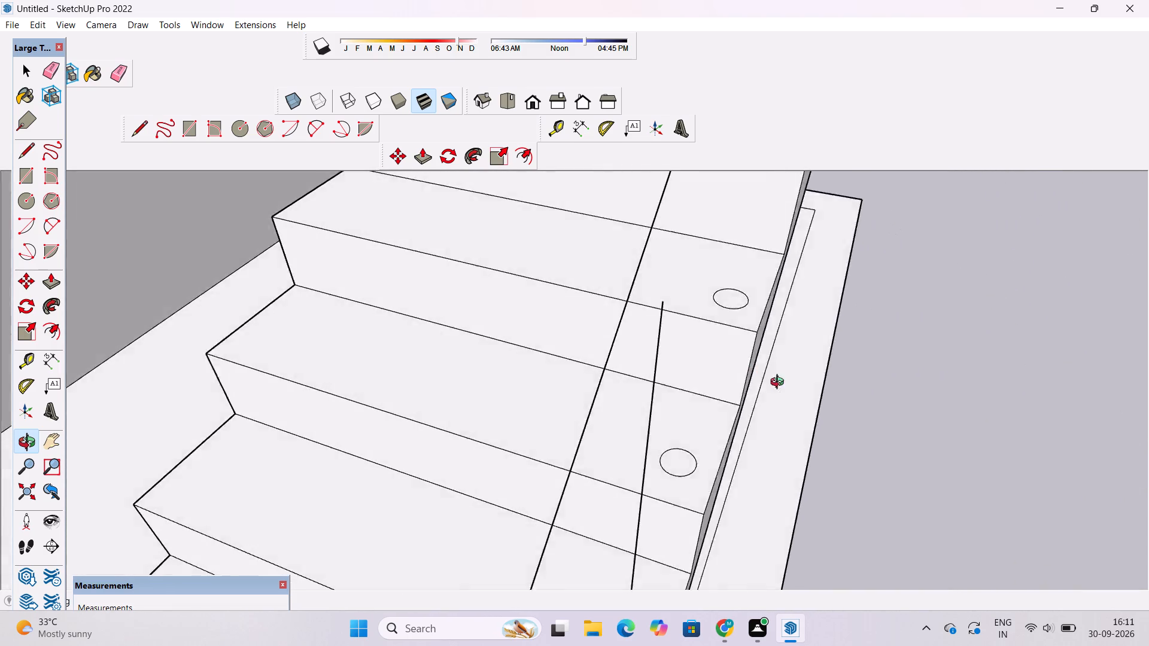
{"action": "left_click_drag", "start_coordinate": [780, 383], "coordinate": [806, 398]}
{"action": "scroll", "coordinate": [677, 351], "scroll_direction": "down", "scroll_amount": 6}
{"action": "left_click_drag", "start_coordinate": [680, 369], "coordinate": [669, 306], "text": "shift"}
{"action": "scroll", "coordinate": [663, 307], "scroll_direction": "down", "scroll_amount": 5}
{"action": "left_click_drag", "start_coordinate": [661, 330], "coordinate": [719, 367]}
{"action": "scroll", "coordinate": [678, 310], "scroll_direction": "up", "scroll_amount": 4}
{"action": "left_click_drag", "start_coordinate": [662, 308], "coordinate": [649, 330], "text": "shift"}
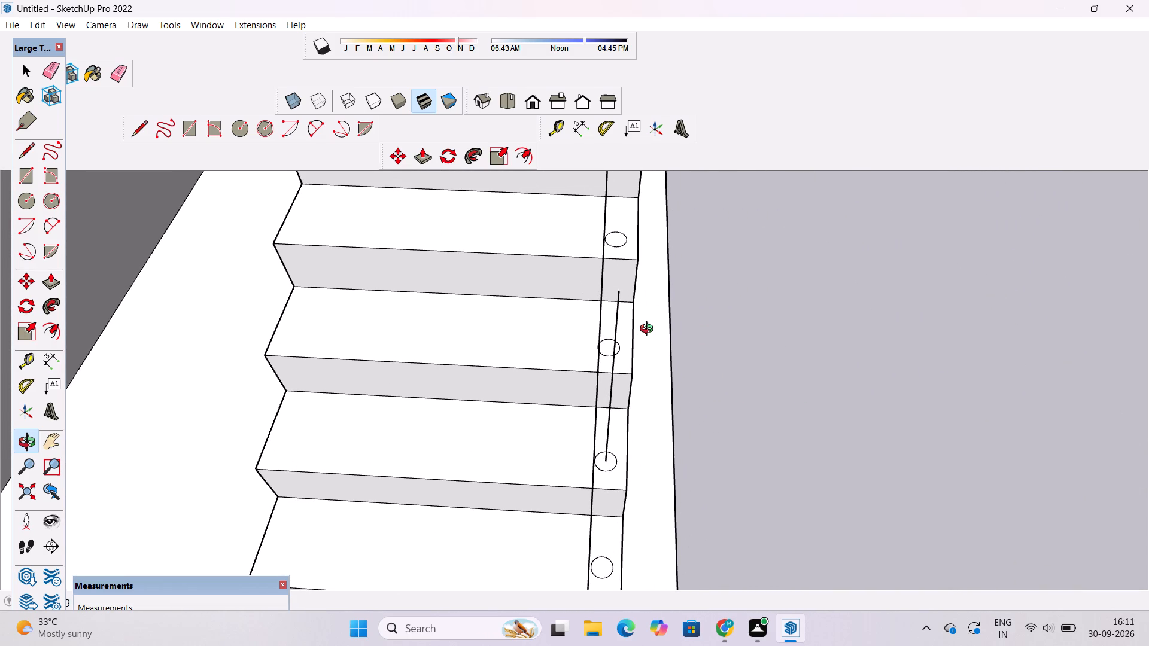
{"action": "scroll", "coordinate": [583, 325], "scroll_direction": "down", "scroll_amount": 20}
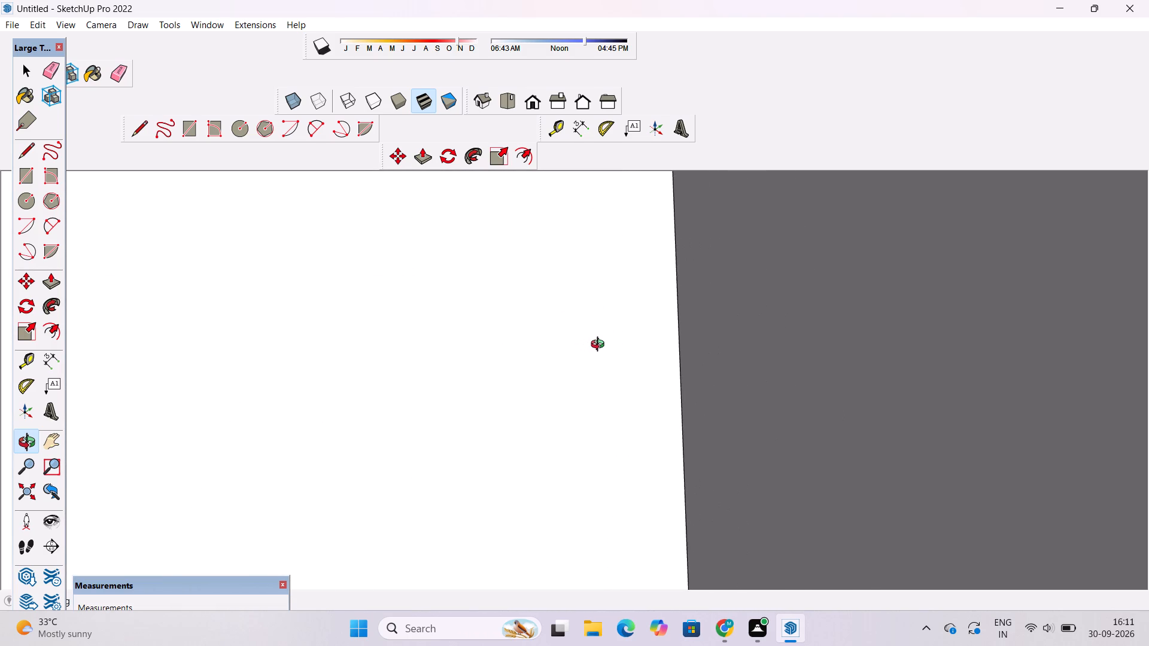
{"action": "scroll", "coordinate": [600, 346], "scroll_direction": "down", "scroll_amount": 17}
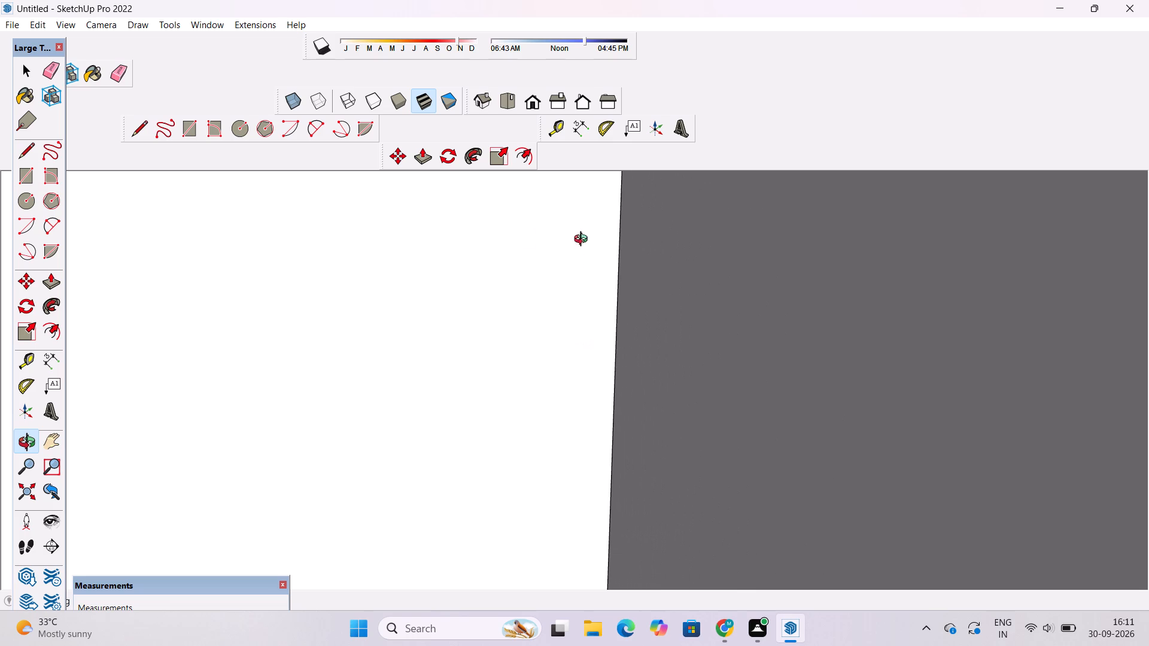
{"action": "left_click", "coordinate": [529, 100]}
{"action": "scroll", "coordinate": [573, 246], "scroll_direction": "down", "scroll_amount": 7}
{"action": "left_click_drag", "start_coordinate": [661, 306], "coordinate": [389, 376]}
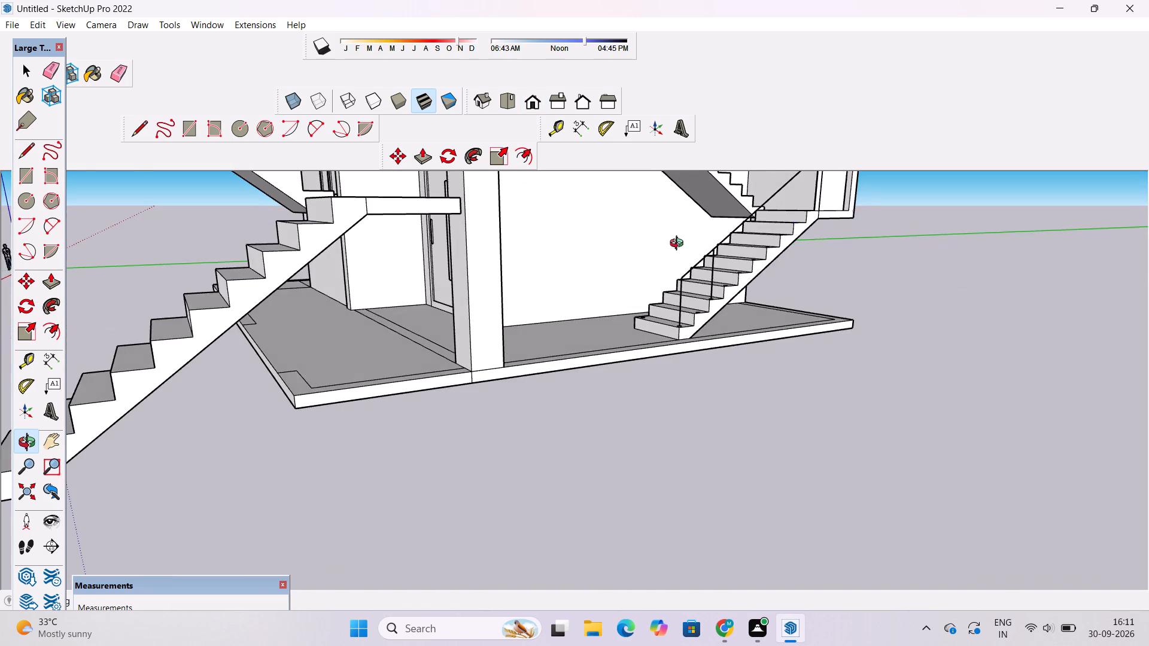
{"action": "scroll", "coordinate": [712, 225], "scroll_direction": "up", "scroll_amount": 4}
{"action": "left_click_drag", "start_coordinate": [759, 279], "coordinate": [601, 364]}
{"action": "left_click_drag", "start_coordinate": [615, 444], "coordinate": [595, 340], "text": "shift"}
{"action": "left_click_drag", "start_coordinate": [598, 349], "coordinate": [643, 425]}
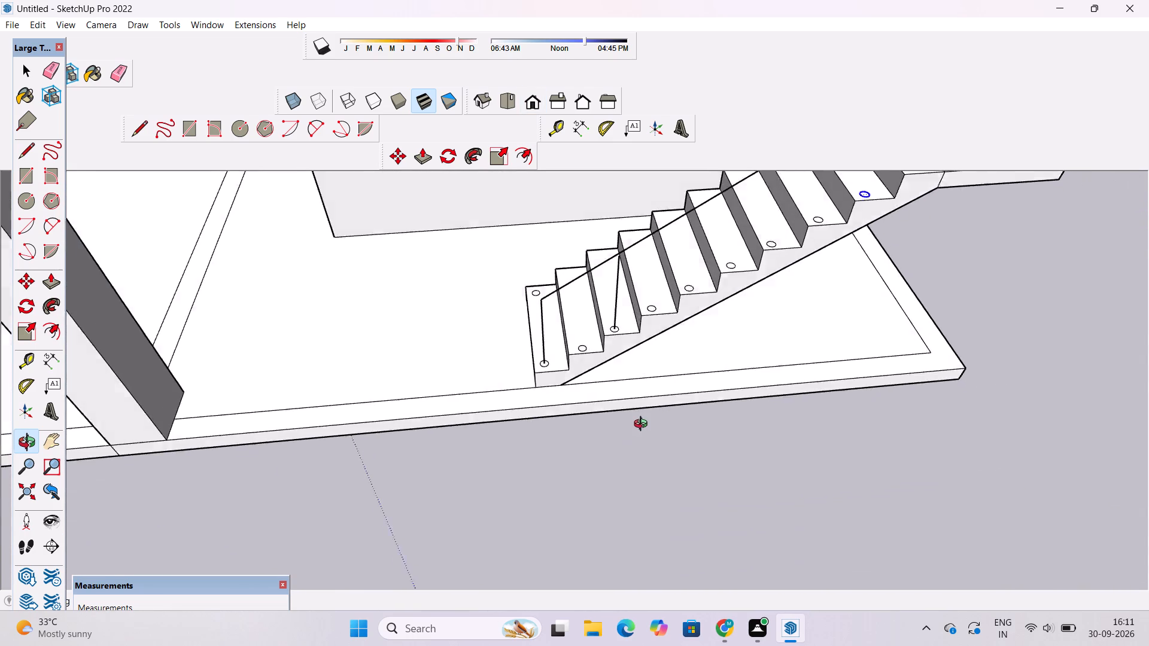
{"action": "left_click_drag", "start_coordinate": [643, 425], "coordinate": [644, 431]}
{"action": "scroll", "coordinate": [555, 345], "scroll_direction": "up", "scroll_amount": 5}
{"action": "left_click_drag", "start_coordinate": [564, 366], "coordinate": [655, 486]}
{"action": "scroll", "coordinate": [635, 366], "scroll_direction": "up", "scroll_amount": 4}
{"action": "left_click_drag", "start_coordinate": [634, 366], "coordinate": [538, 435], "text": "shift"}
{"action": "scroll", "coordinate": [527, 419], "scroll_direction": "down", "scroll_amount": 5}
{"action": "left_click_drag", "start_coordinate": [475, 447], "coordinate": [750, 354]}
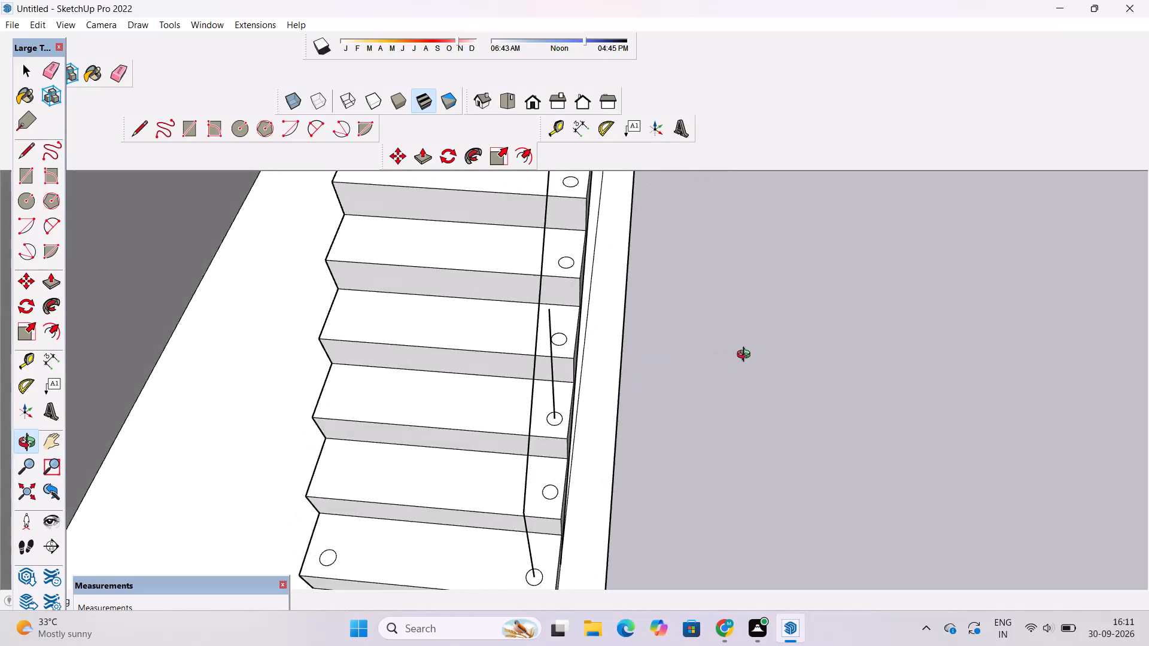
{"action": "scroll", "coordinate": [742, 359], "scroll_direction": "down", "scroll_amount": 6}
{"action": "left_click", "coordinate": [532, 105]}
{"action": "scroll", "coordinate": [557, 257], "scroll_direction": "down", "scroll_amount": 2}
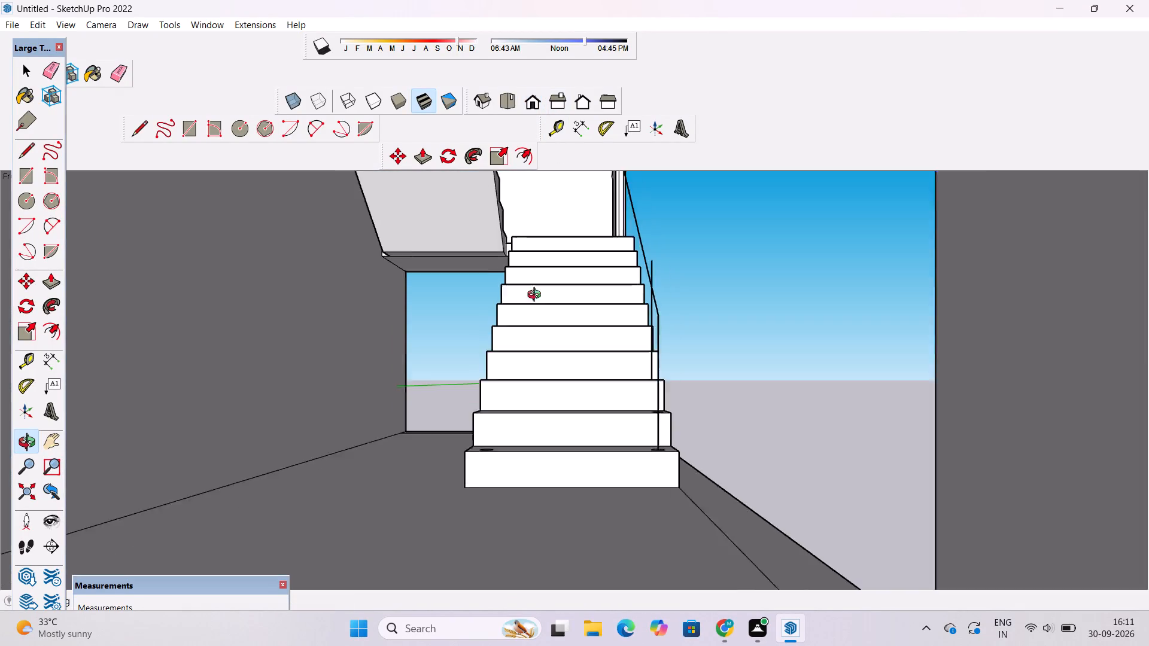
{"action": "scroll", "coordinate": [537, 296], "scroll_direction": "down", "scroll_amount": 4}
{"action": "left_click_drag", "start_coordinate": [858, 335], "coordinate": [569, 418]}
{"action": "left_click_drag", "start_coordinate": [563, 360], "coordinate": [561, 493]}
{"action": "scroll", "coordinate": [545, 420], "scroll_direction": "up", "scroll_amount": 5}
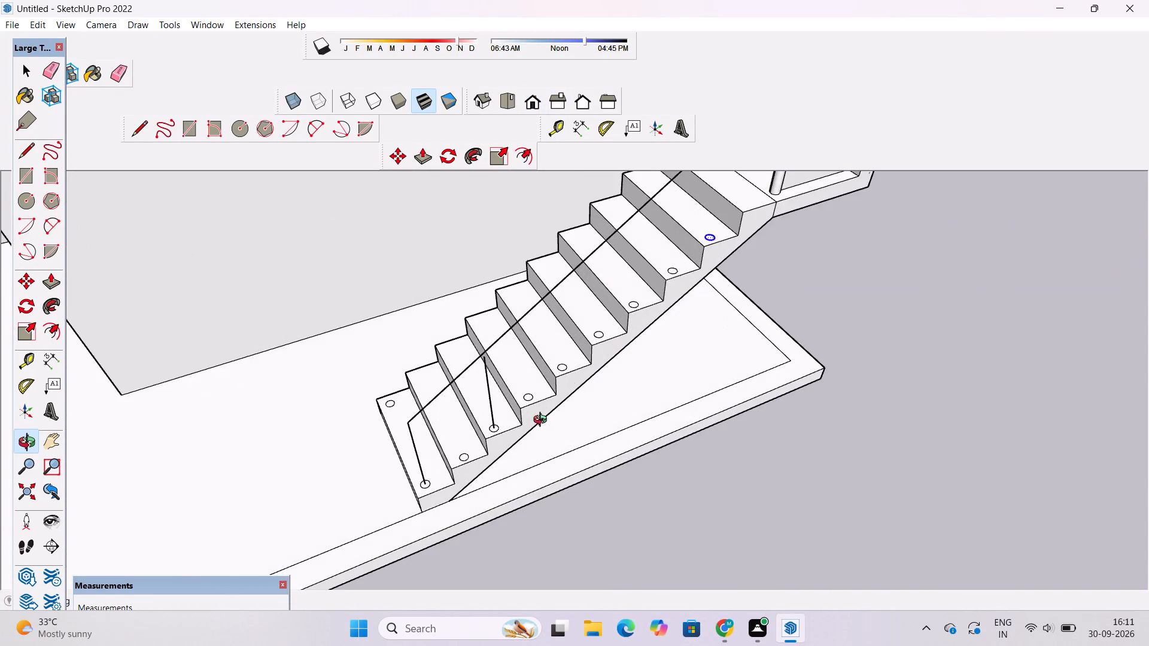
{"action": "left_click_drag", "start_coordinate": [538, 423], "coordinate": [588, 362], "text": "shift"}
{"action": "left_click_drag", "start_coordinate": [552, 415], "coordinate": [527, 459], "text": "shift"}
{"action": "scroll", "coordinate": [508, 427], "scroll_direction": "up", "scroll_amount": 4}
{"action": "left_click_drag", "start_coordinate": [513, 421], "coordinate": [498, 441]}
{"action": "left_click_drag", "start_coordinate": [515, 420], "coordinate": [438, 500], "text": "shift"}
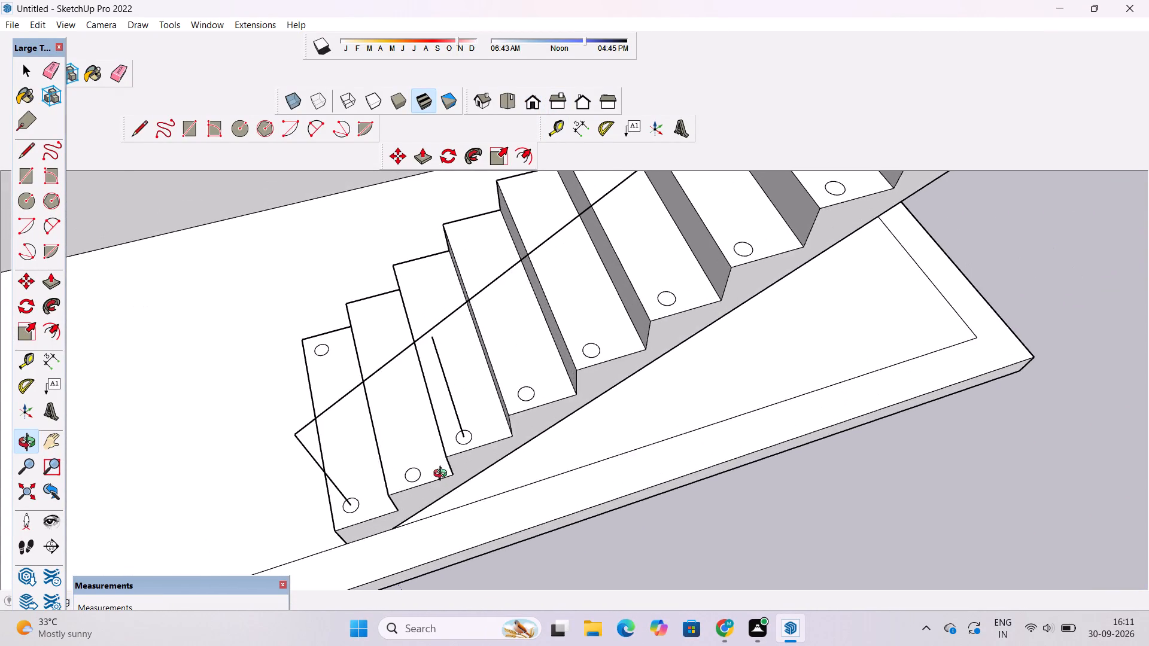
Undo the third tread's vertical line and all the copied post circles from the ninth tread back to the second.
{"action": "scroll", "coordinate": [443, 475], "scroll_direction": "down", "scroll_amount": 6}
{"action": "key", "text": "ctrl+z"}
{"action": "key", "text": "ctrl+z"}
{"action": "key", "text": "ctrl+z"}
{"action": "key", "text": "ctrl+z"}
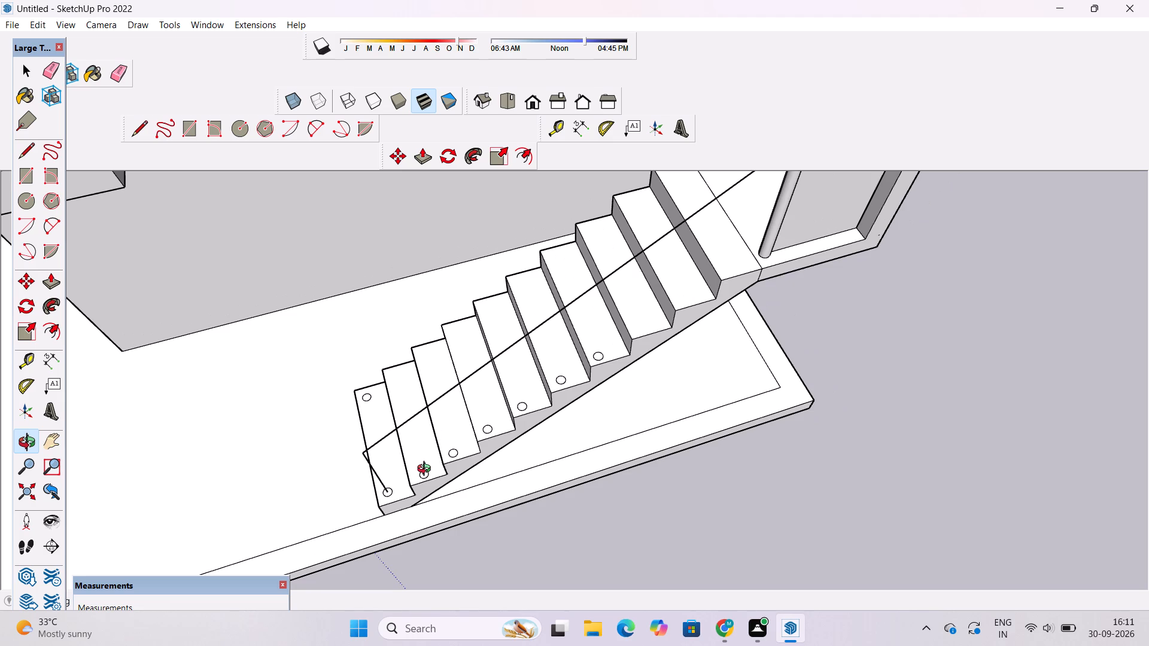
{"action": "key", "text": "ctrl+z"}
{"action": "key", "text": "ctrl+z"}
{"action": "key", "text": "ctrl+z"}
{"action": "key", "text": "ctrl+z"}
{"action": "key", "text": "ctrl+z"}
{"action": "key", "text": "ctrl+z"}
{"action": "key", "text": "ctrl+z"}
{"action": "scroll", "coordinate": [420, 482], "scroll_direction": "down", "scroll_amount": 3}
{"action": "key", "text": "space"}
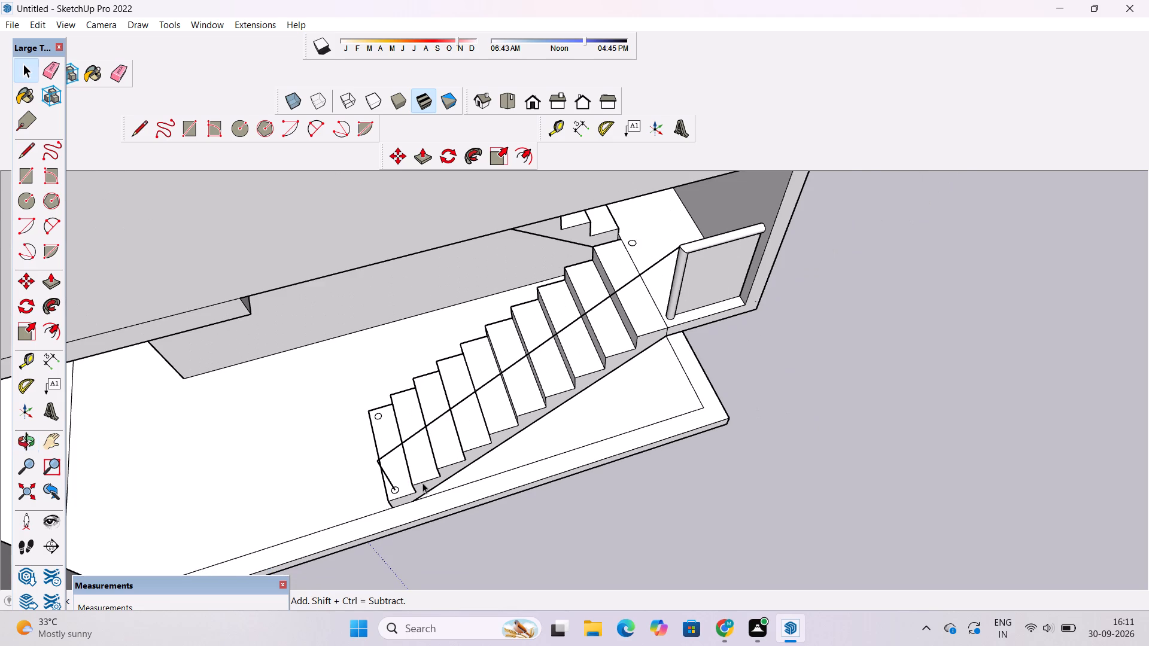
Sweep the first tread's outer post circle along the post line and sloped railing path with Follow Me.
{"action": "scroll", "coordinate": [424, 482], "scroll_direction": "up", "scroll_amount": 4}
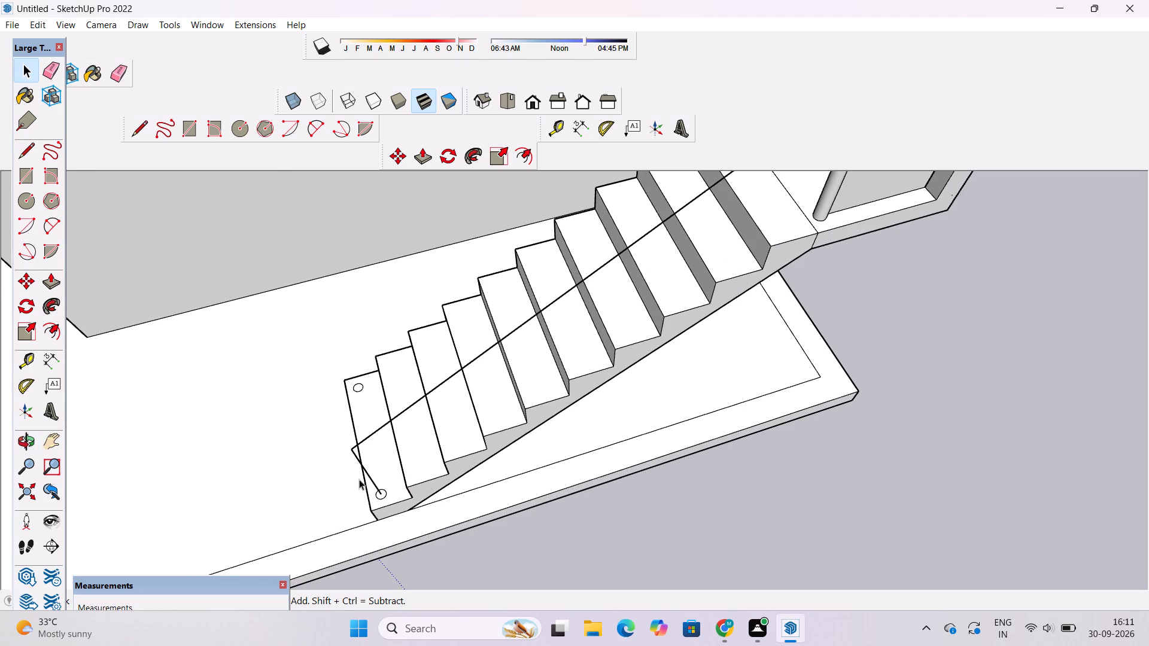
{"action": "scroll", "coordinate": [359, 485], "scroll_direction": "up", "scroll_amount": 13}
{"action": "double_click", "coordinate": [436, 504]}
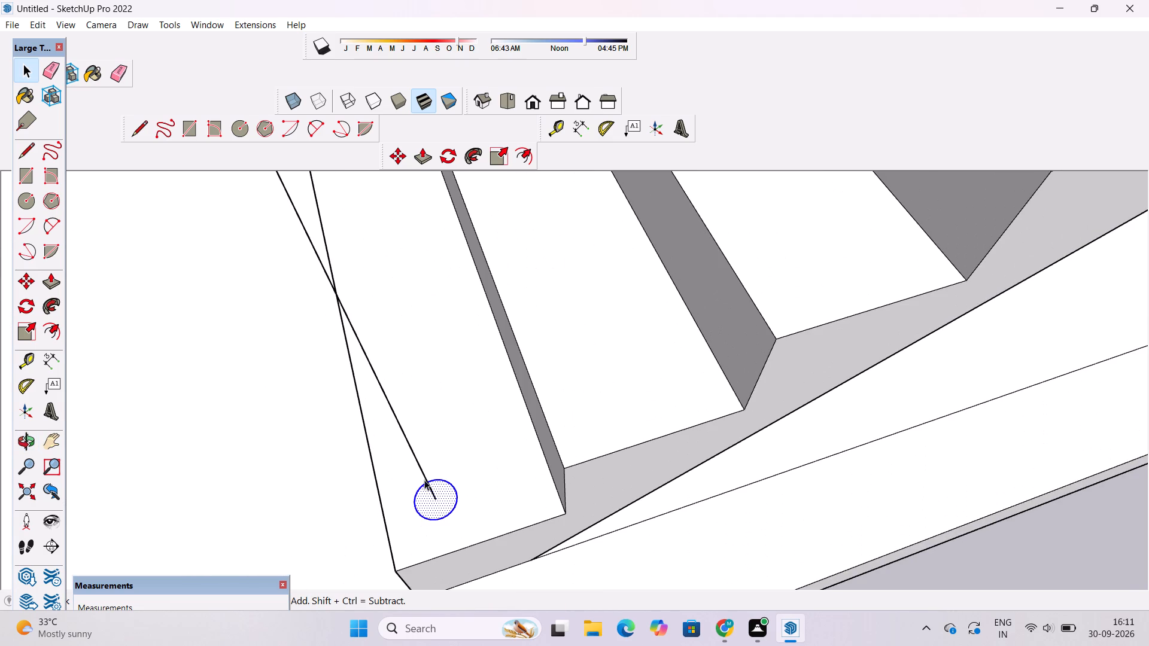
{"action": "left_click", "coordinate": [421, 471], "text": "ctrl"}
{"action": "scroll", "coordinate": [382, 513], "scroll_direction": "down", "scroll_amount": 9, "text": "ctrl"}
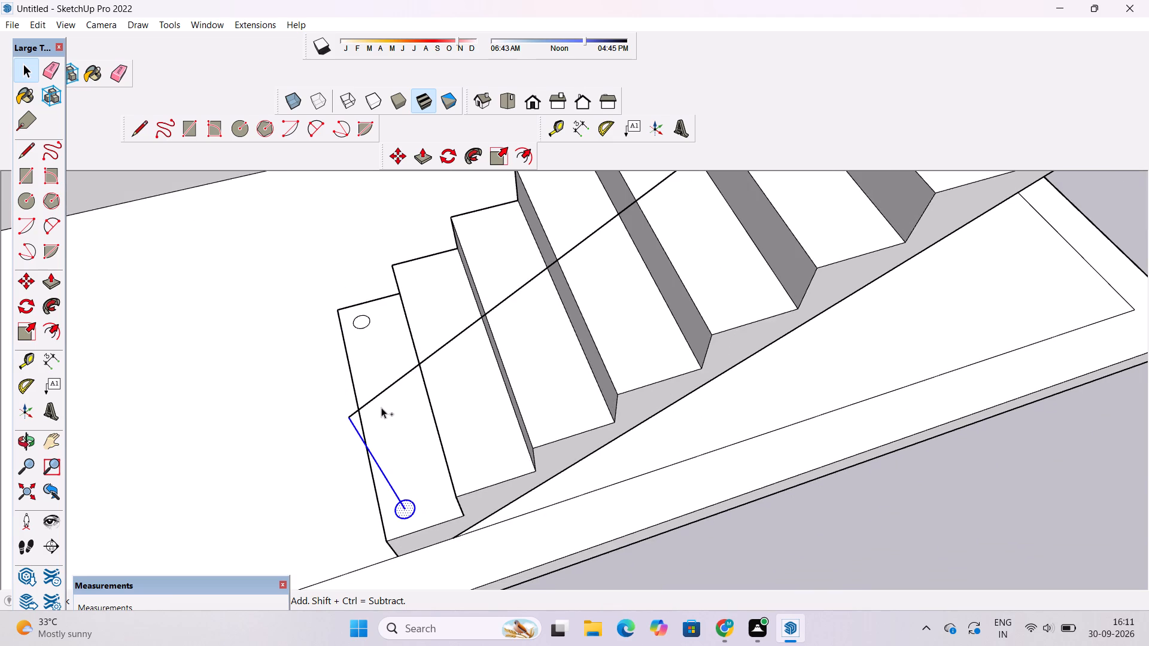
{"action": "left_click", "coordinate": [382, 406], "text": "ctrl"}
{"action": "scroll", "coordinate": [367, 418], "scroll_direction": "down", "scroll_amount": 12}
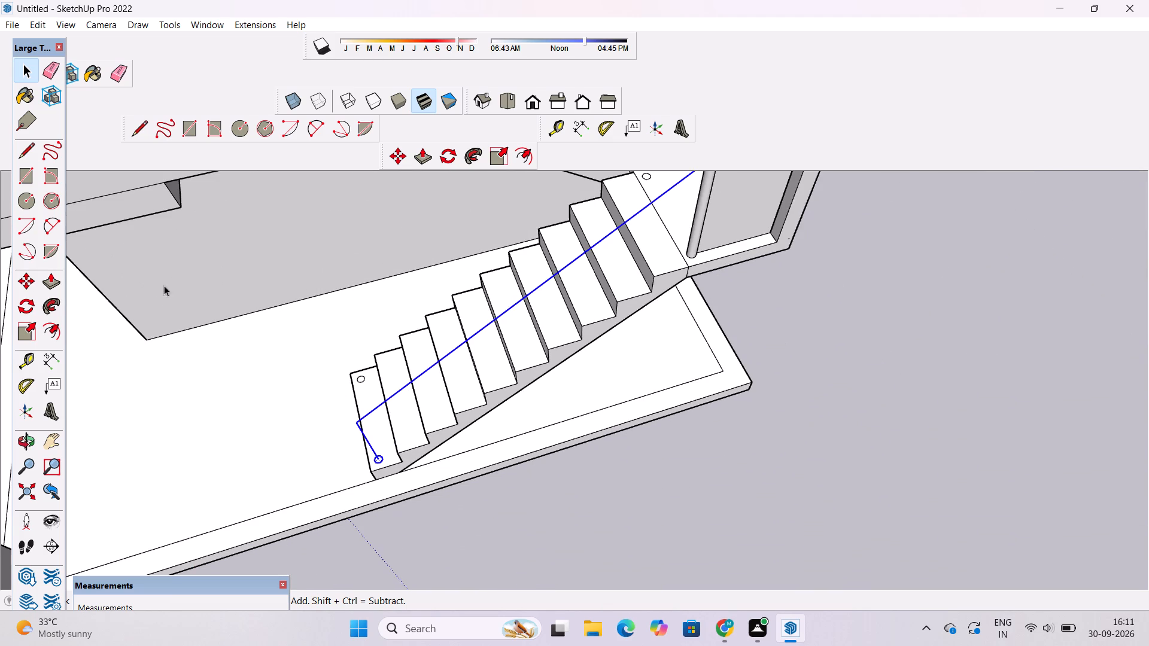
{"action": "left_click", "coordinate": [45, 306]}
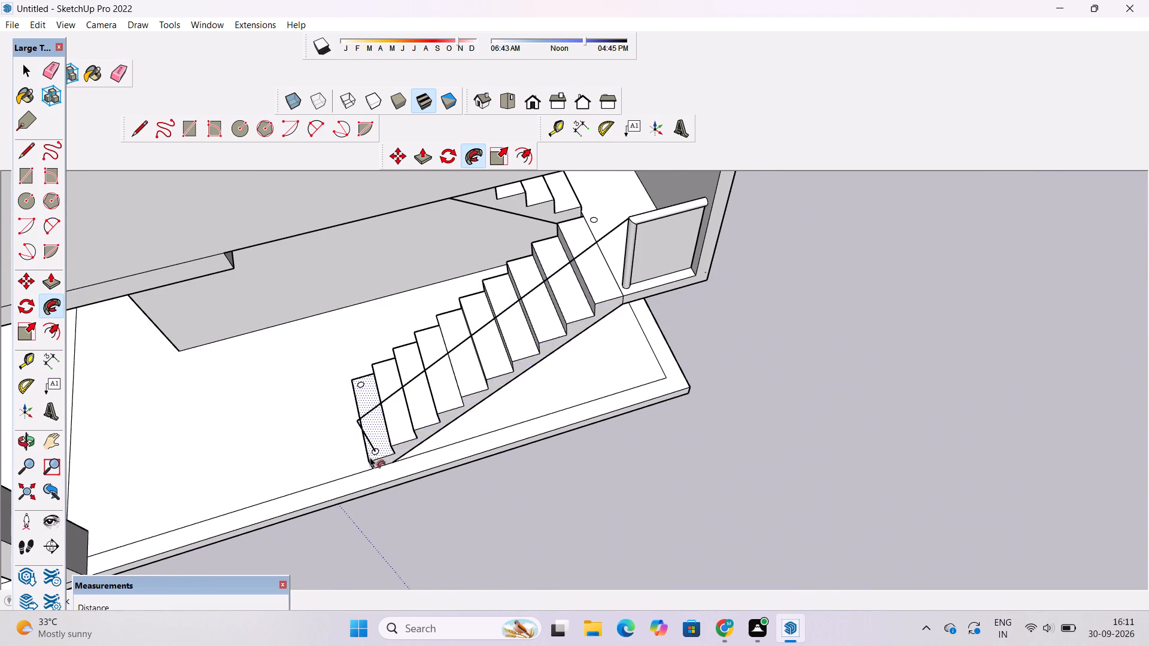
{"action": "scroll", "coordinate": [369, 454], "scroll_direction": "up", "scroll_amount": 16}
{"action": "left_click", "coordinate": [400, 449]}
{"action": "scroll", "coordinate": [369, 474], "scroll_direction": "down", "scroll_amount": 2}
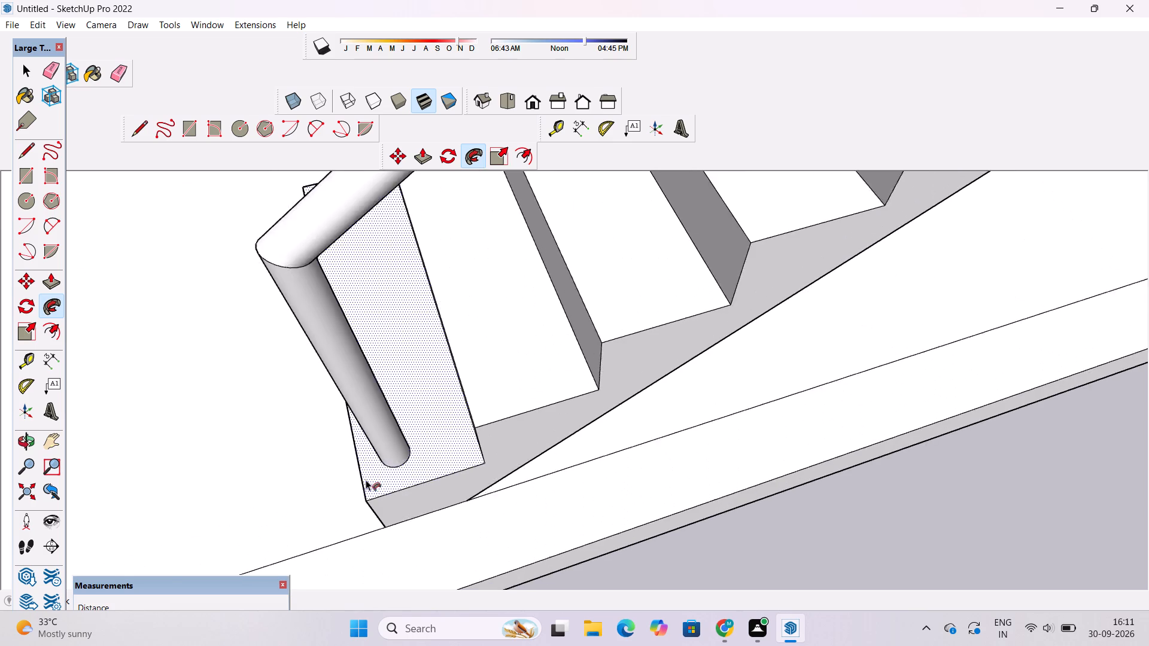
{"action": "scroll", "coordinate": [366, 480], "scroll_direction": "down", "scroll_amount": 11}
{"action": "key", "text": "space"}
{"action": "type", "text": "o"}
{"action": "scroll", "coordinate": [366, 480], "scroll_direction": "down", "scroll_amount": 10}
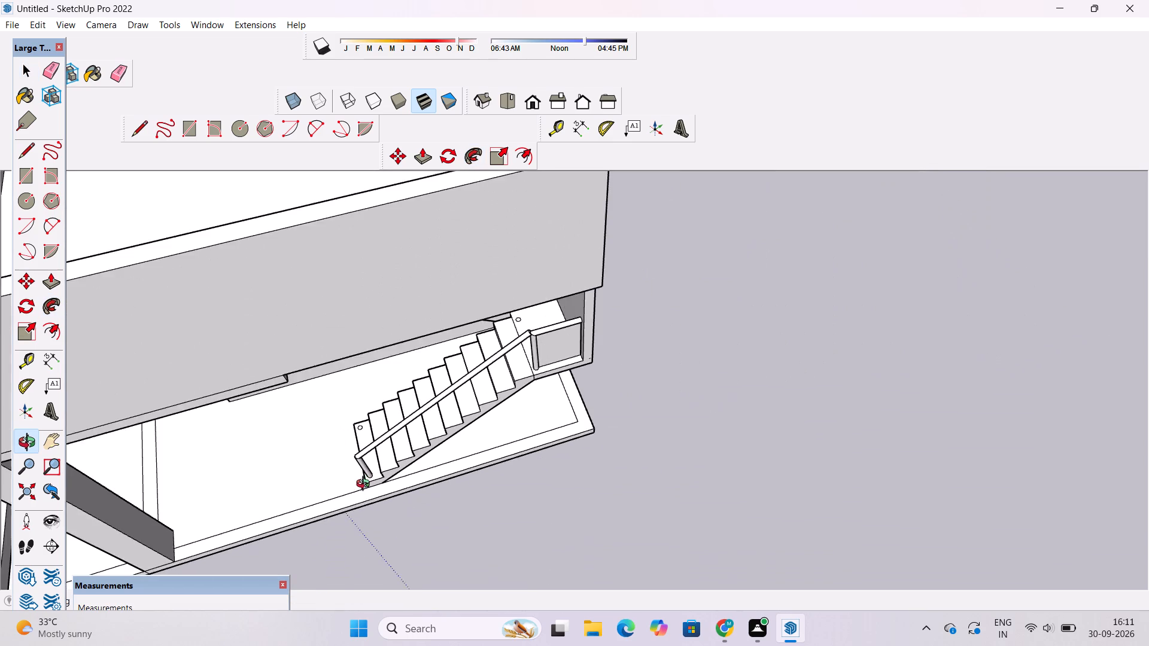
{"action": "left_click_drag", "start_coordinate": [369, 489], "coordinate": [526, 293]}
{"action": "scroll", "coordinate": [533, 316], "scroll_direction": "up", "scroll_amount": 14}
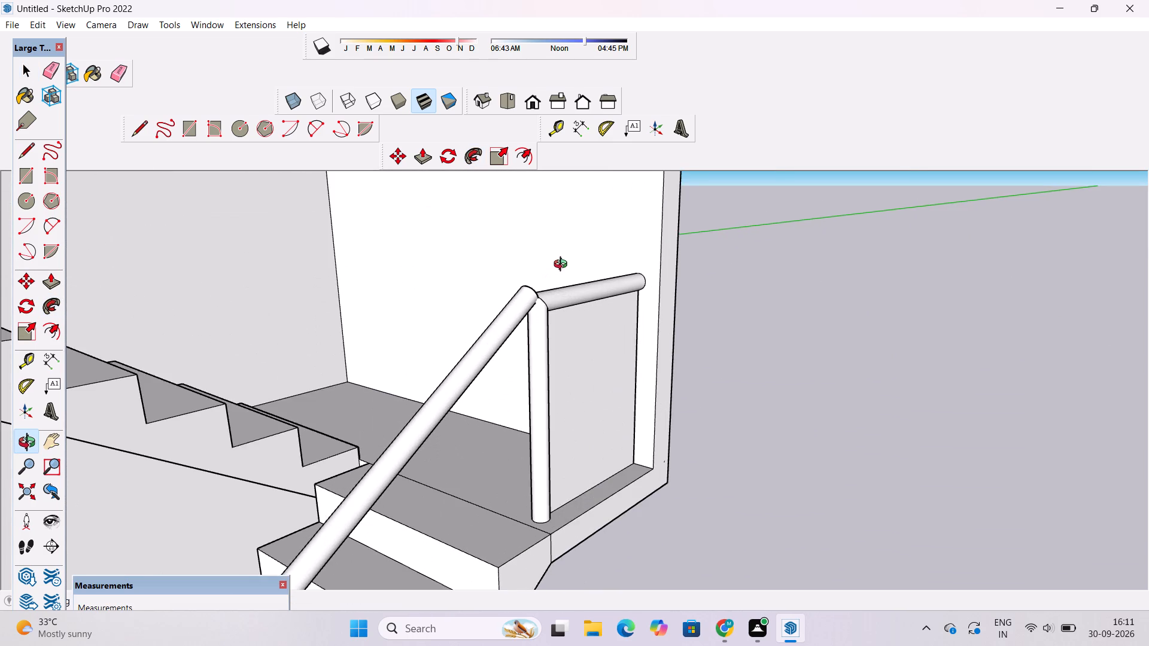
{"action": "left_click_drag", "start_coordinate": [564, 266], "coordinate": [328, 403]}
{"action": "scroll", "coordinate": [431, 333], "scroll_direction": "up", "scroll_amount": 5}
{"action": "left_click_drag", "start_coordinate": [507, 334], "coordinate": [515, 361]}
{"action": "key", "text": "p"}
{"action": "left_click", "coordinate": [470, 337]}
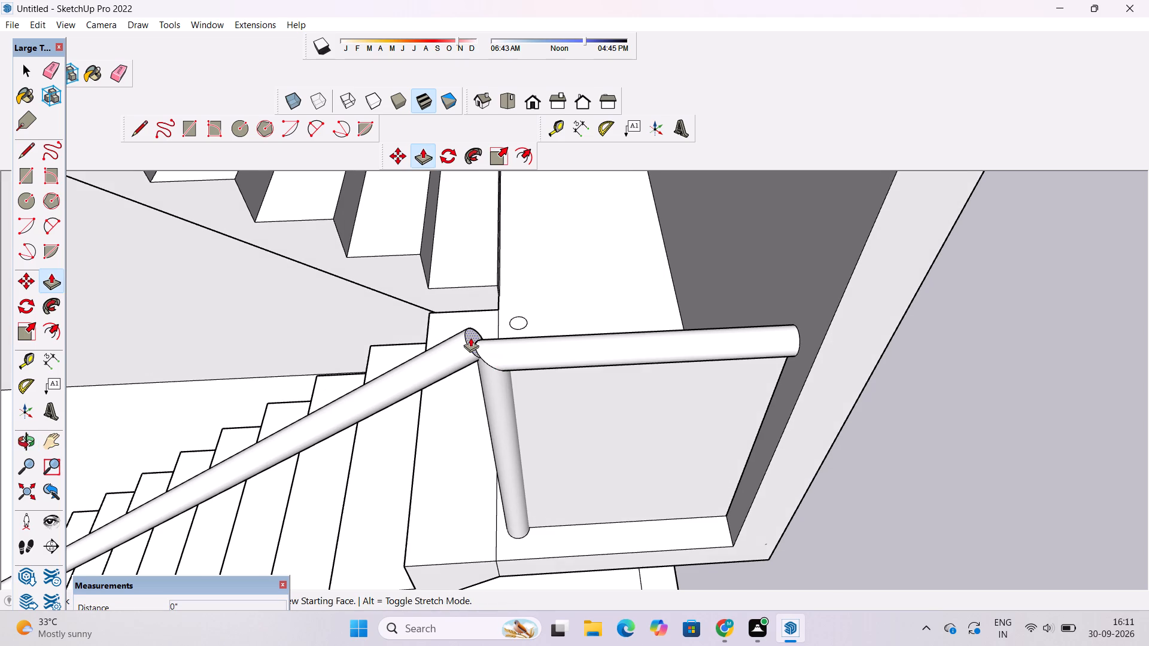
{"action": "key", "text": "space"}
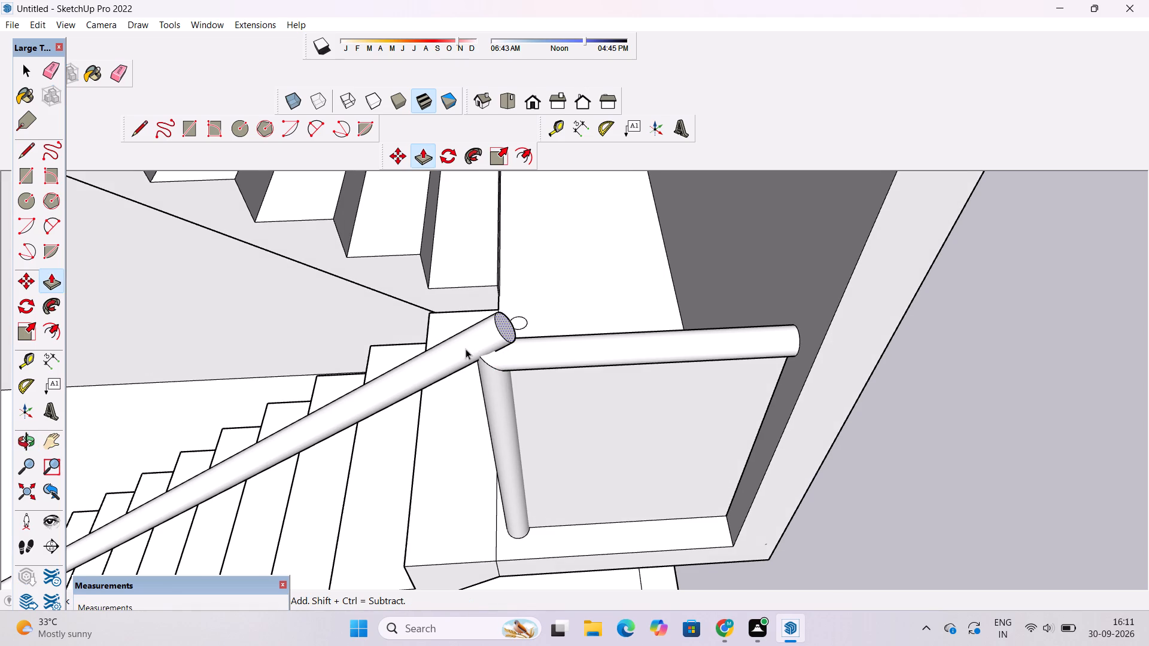
Examine from several angles how the sloped handrail meets the landing railing at the corner post.
{"action": "key", "text": "o"}
{"action": "scroll", "coordinate": [464, 364], "scroll_direction": "down", "scroll_amount": 6}
{"action": "left_click_drag", "start_coordinate": [457, 403], "coordinate": [546, 255]}
{"action": "scroll", "coordinate": [549, 250], "scroll_direction": "down", "scroll_amount": 2}
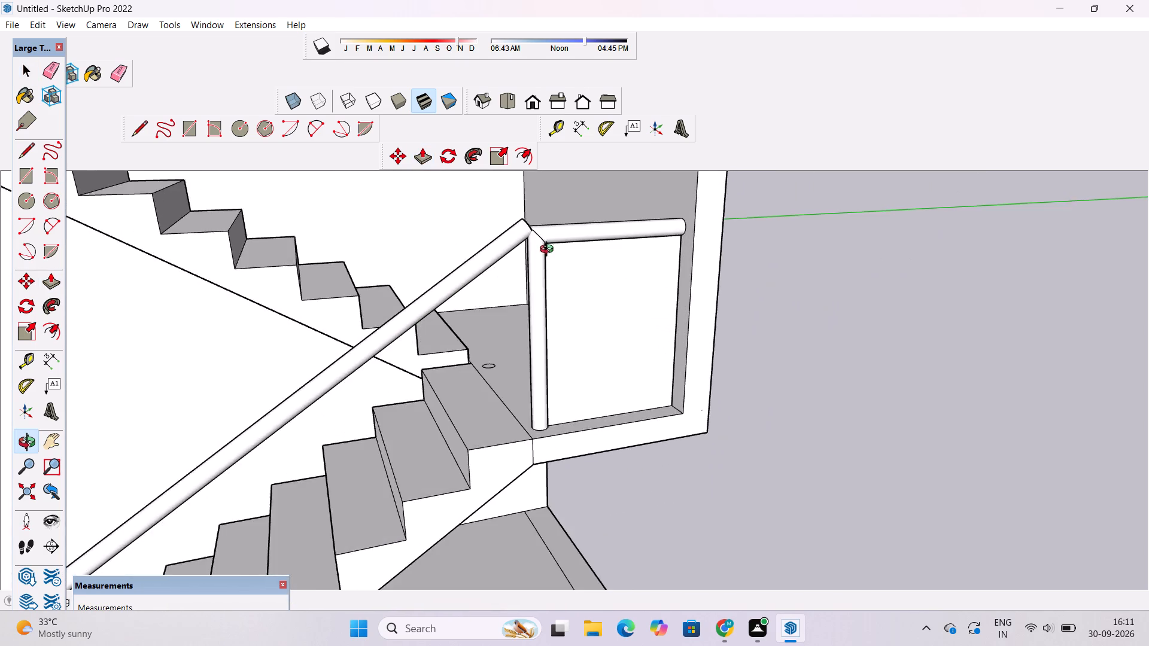
{"action": "scroll", "coordinate": [549, 251], "scroll_direction": "down", "scroll_amount": 4}
{"action": "left_click_drag", "start_coordinate": [537, 319], "coordinate": [536, 280]}
{"action": "scroll", "coordinate": [533, 279], "scroll_direction": "down", "scroll_amount": 4}
{"action": "left_click_drag", "start_coordinate": [526, 291], "coordinate": [469, 326]}
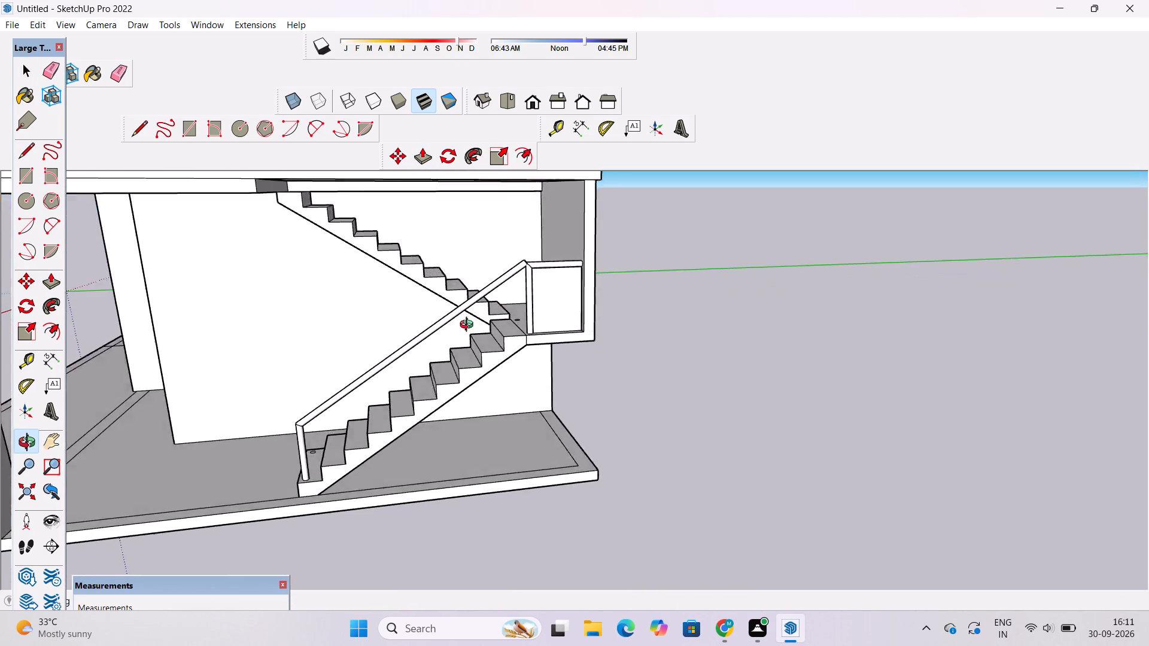
{"action": "left_click_drag", "start_coordinate": [469, 326], "coordinate": [387, 358]}
{"action": "scroll", "coordinate": [460, 267], "scroll_direction": "up", "scroll_amount": 4}
{"action": "left_click_drag", "start_coordinate": [499, 319], "coordinate": [556, 296]}
{"action": "left_click_drag", "start_coordinate": [556, 296], "coordinate": [488, 356], "text": "shift"}
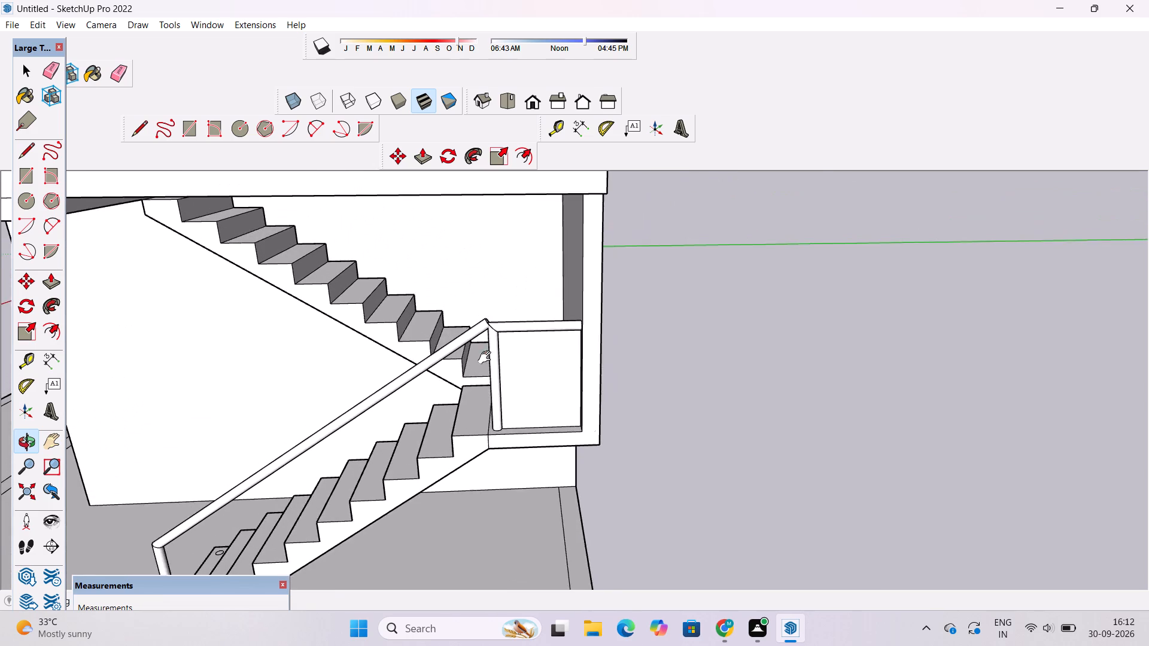
{"action": "scroll", "coordinate": [487, 358], "scroll_direction": "up", "scroll_amount": 4}
{"action": "left_click_drag", "start_coordinate": [487, 358], "coordinate": [455, 379], "text": "shift"}
Delete the pipe surfaces of the landing railing's corner post and horizontal top rail.
{"action": "key", "text": "space"}
{"action": "left_click_drag", "start_coordinate": [463, 379], "coordinate": [471, 375]}
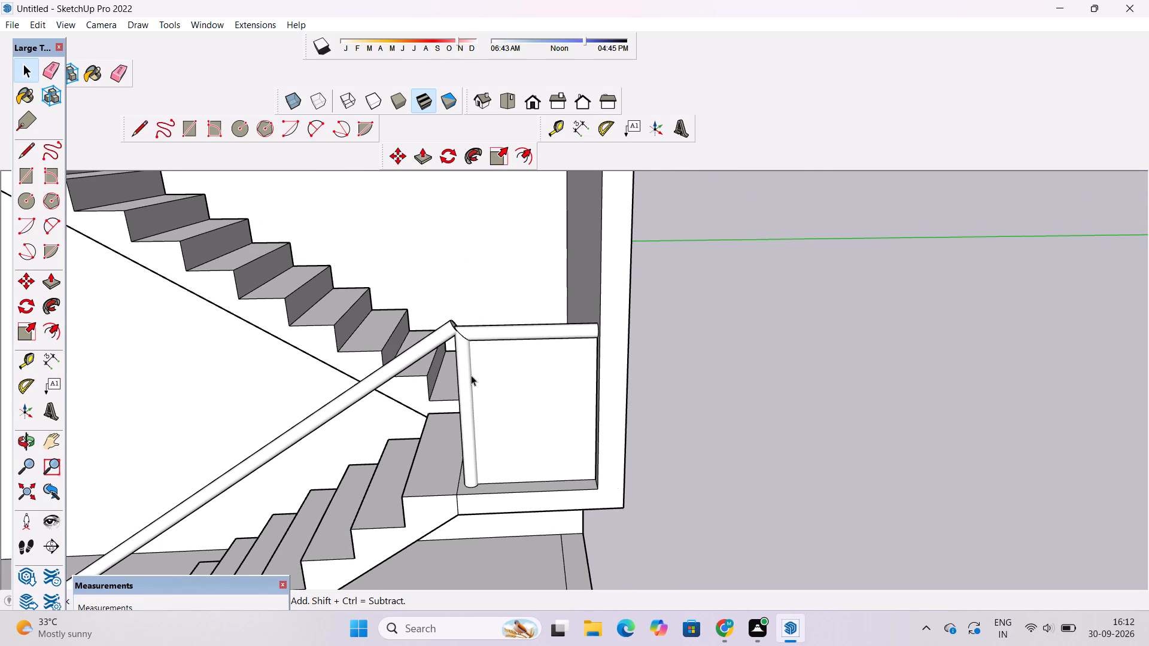
{"action": "left_click", "coordinate": [465, 360]}
{"action": "key", "text": "Delete"}
{"action": "left_click", "coordinate": [475, 332]}
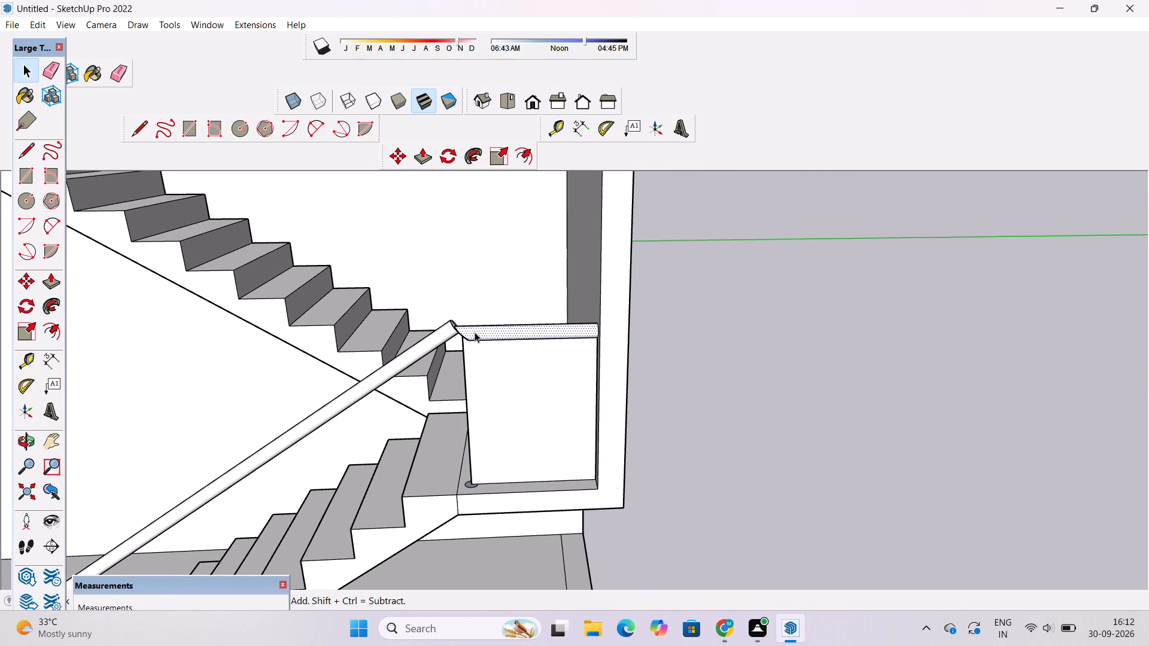
{"action": "key", "text": "Delete"}
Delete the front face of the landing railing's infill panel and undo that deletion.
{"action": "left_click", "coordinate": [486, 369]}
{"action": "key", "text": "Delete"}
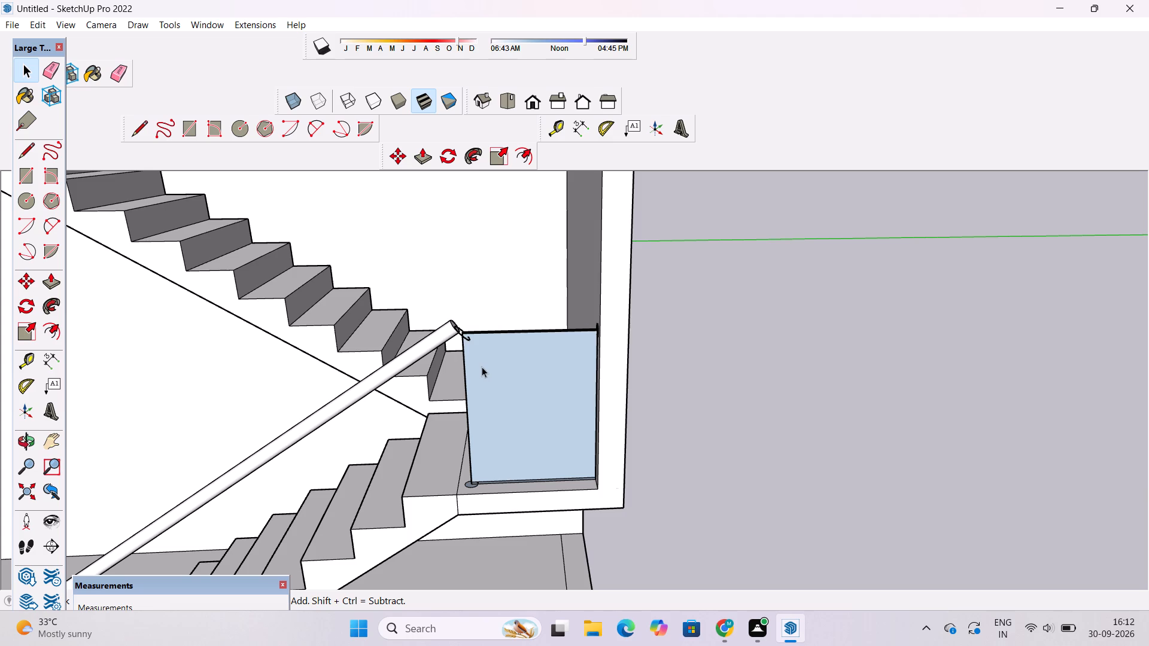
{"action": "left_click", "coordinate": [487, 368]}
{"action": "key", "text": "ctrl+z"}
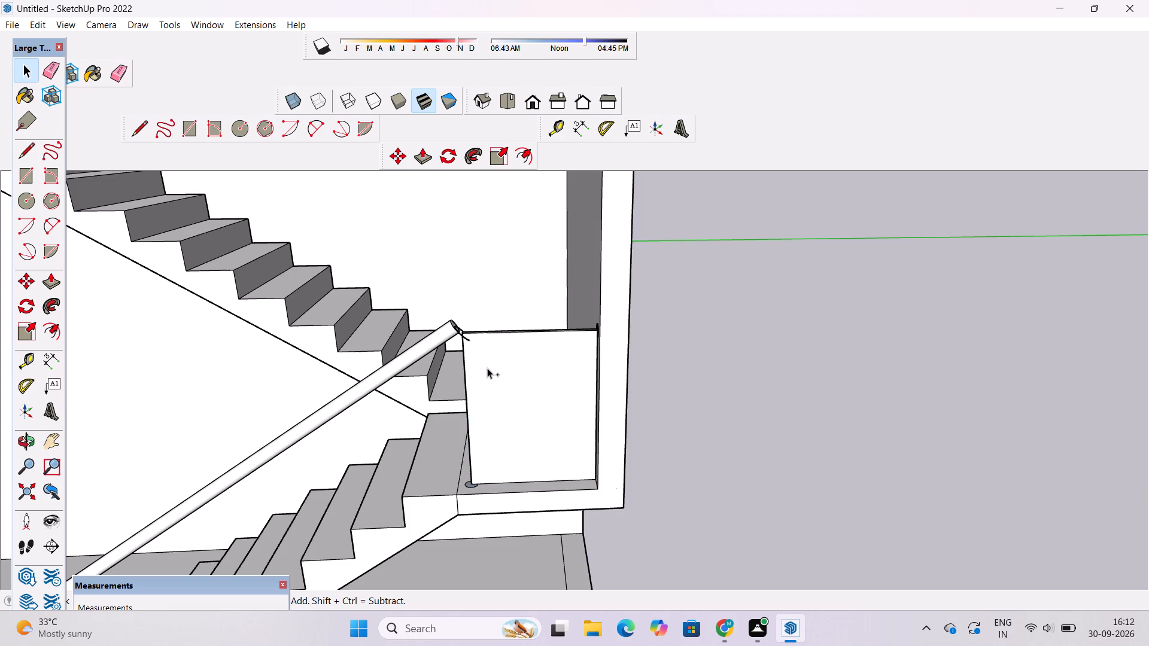
Delete the pipe surface of the sloped handrail.
{"action": "key", "text": "space"}
{"action": "left_click", "coordinate": [441, 336]}
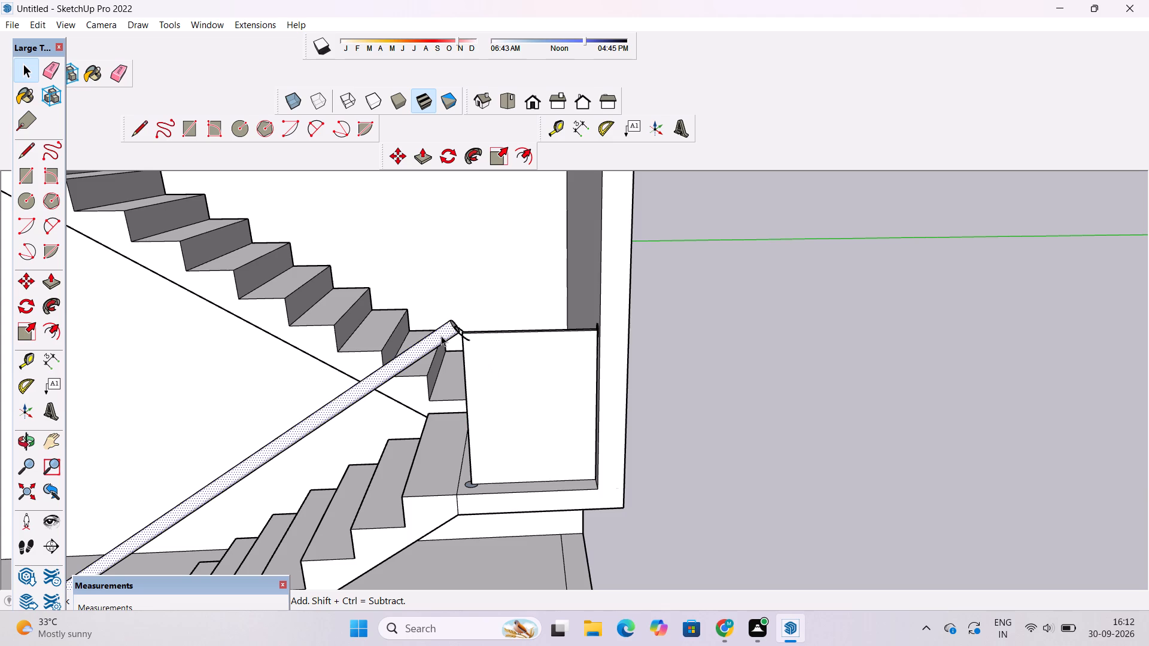
{"action": "key", "text": "Delete"}
Erase segments of the leftover pipe-joint curve between the sloped rail's end circle and the landing panel's top corner.
{"action": "scroll", "coordinate": [442, 335], "scroll_direction": "up", "scroll_amount": 14}
{"action": "scroll", "coordinate": [464, 330], "scroll_direction": "down", "scroll_amount": 3}
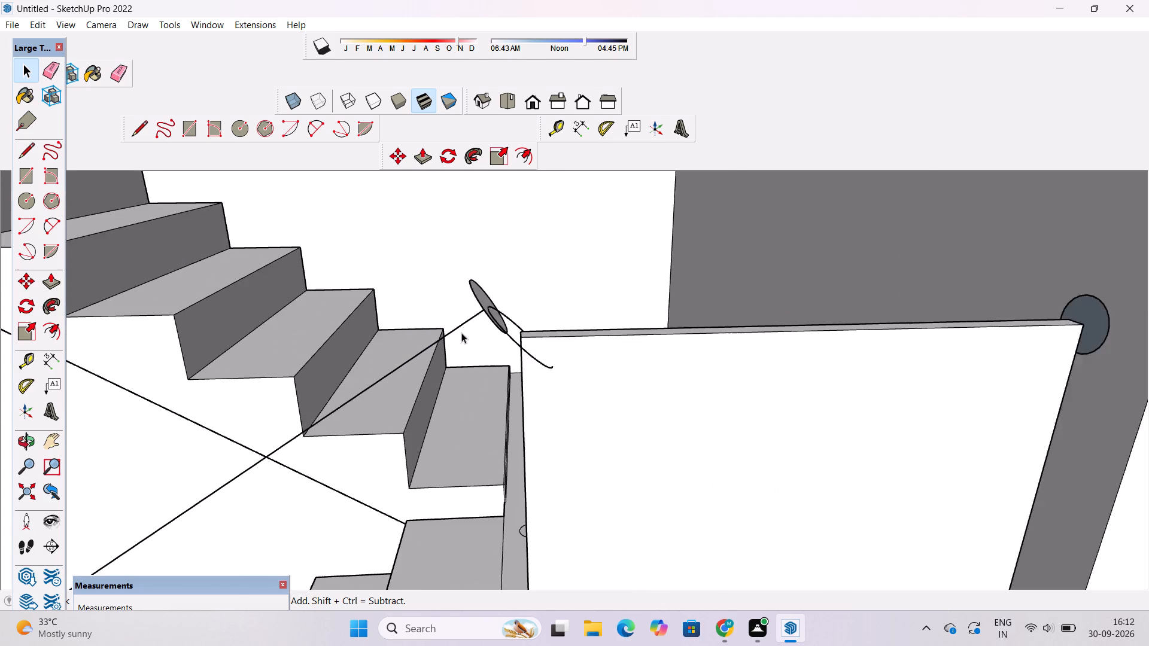
{"action": "scroll", "coordinate": [461, 333], "scroll_direction": "down", "scroll_amount": 2}
{"action": "scroll", "coordinate": [501, 342], "scroll_direction": "up", "scroll_amount": 13}
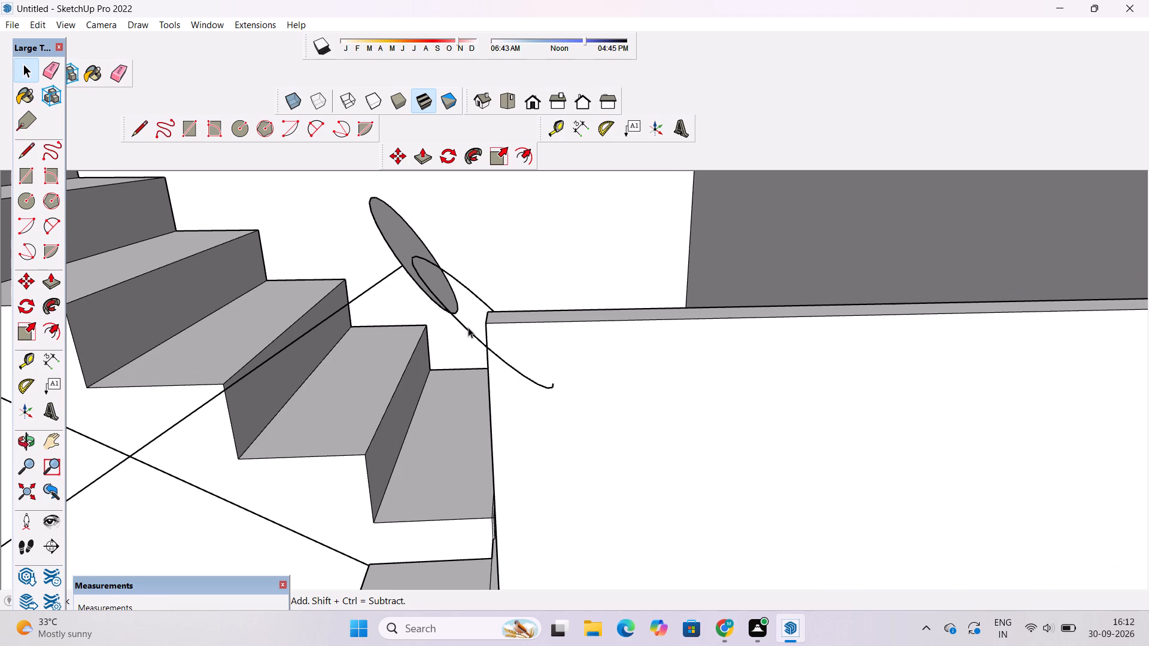
{"action": "left_click", "coordinate": [467, 330]}
{"action": "key", "text": "e"}
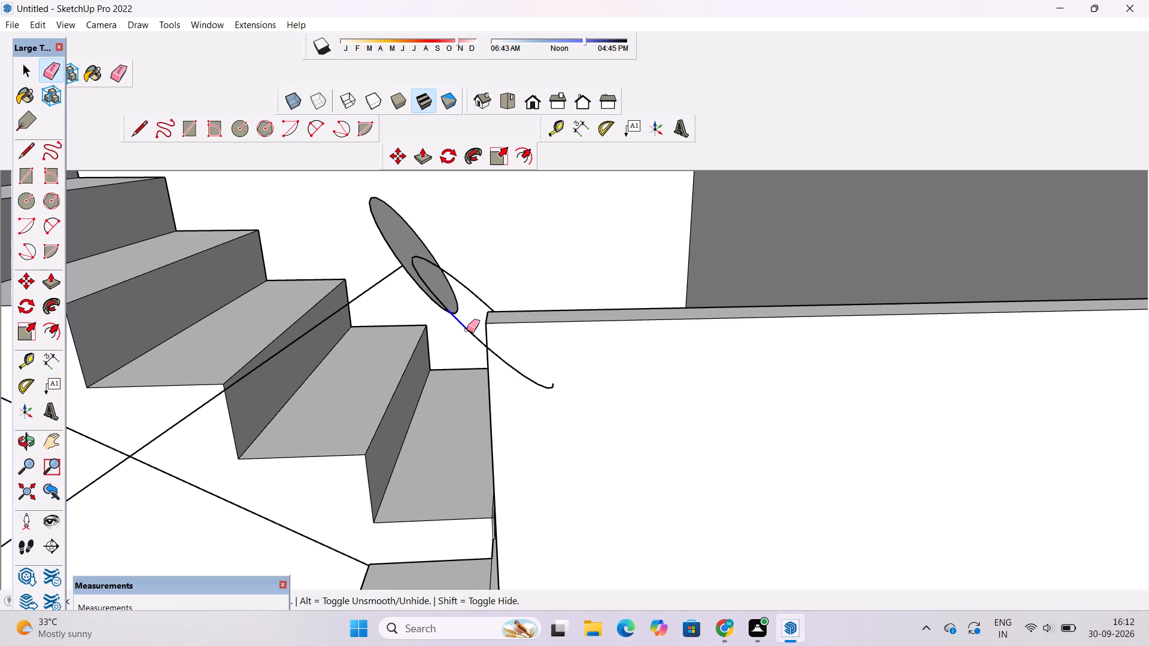
{"action": "left_click_drag", "start_coordinate": [473, 286], "coordinate": [473, 295]}
{"action": "scroll", "coordinate": [467, 282], "scroll_direction": "up", "scroll_amount": 4}
{"action": "scroll", "coordinate": [467, 282], "scroll_direction": "down", "scroll_amount": 2}
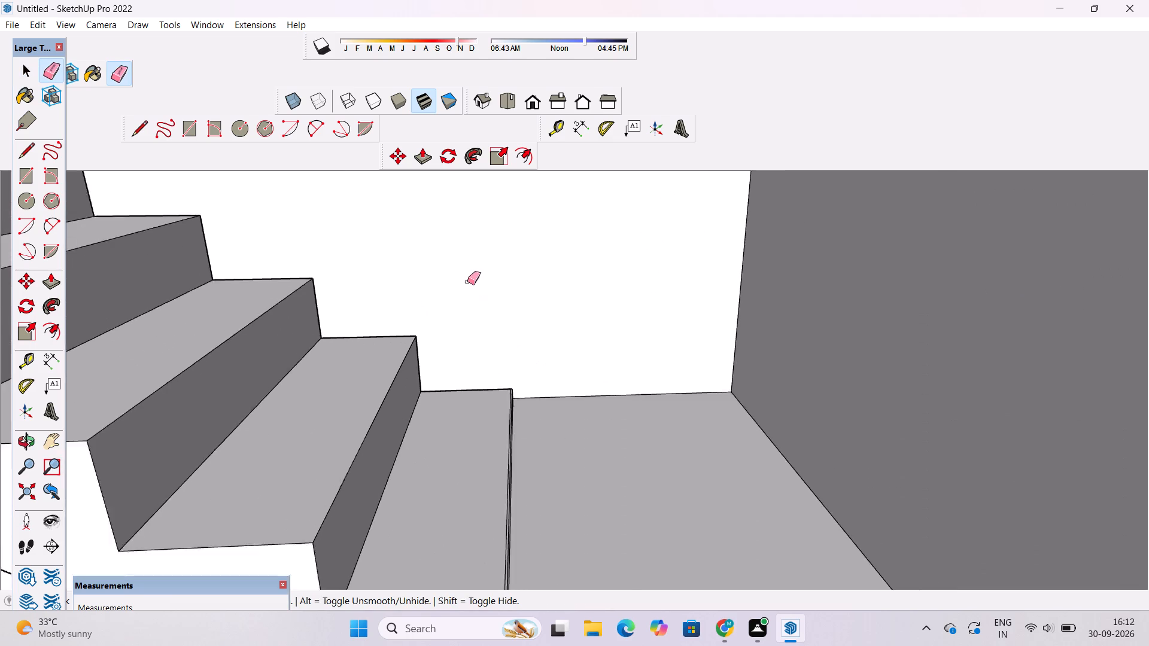
{"action": "scroll", "coordinate": [467, 282], "scroll_direction": "down", "scroll_amount": 4}
{"action": "scroll", "coordinate": [467, 282], "scroll_direction": "up", "scroll_amount": 10}
{"action": "left_click_drag", "start_coordinate": [456, 259], "coordinate": [459, 268]}
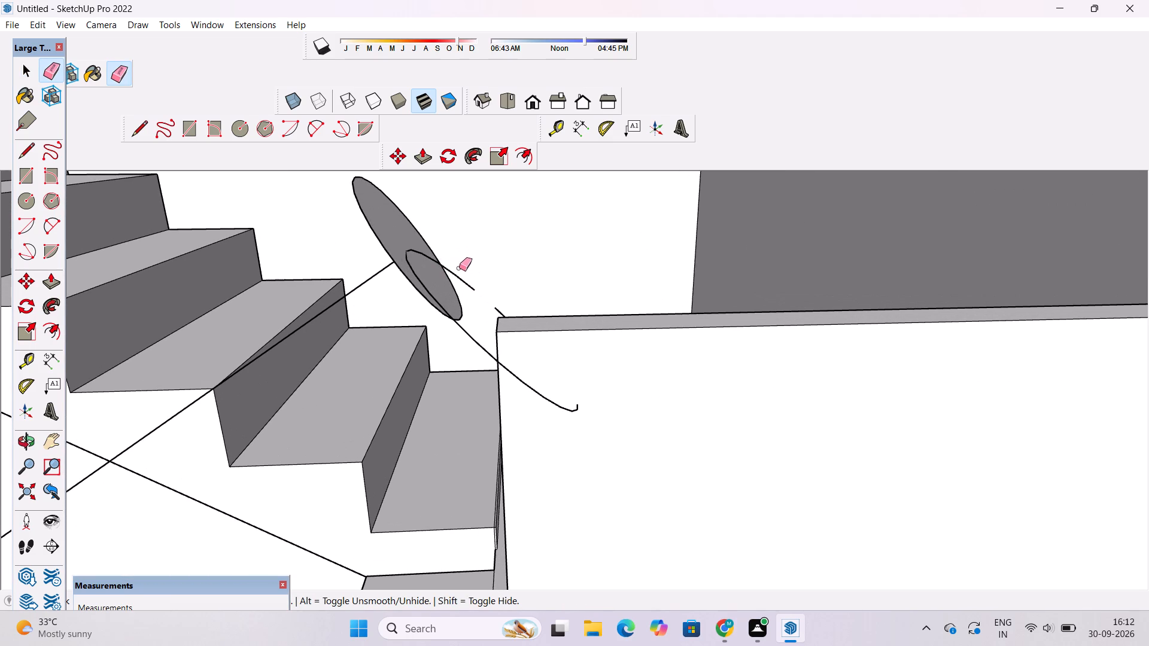
{"action": "left_click_drag", "start_coordinate": [459, 268], "coordinate": [464, 278]}
Erase parts of the leftover pipe-end circles and the sloped path line beside the landing panel's top corner.
{"action": "left_click_drag", "start_coordinate": [434, 281], "coordinate": [436, 316]}
{"action": "scroll", "coordinate": [439, 314], "scroll_direction": "down", "scroll_amount": 6}
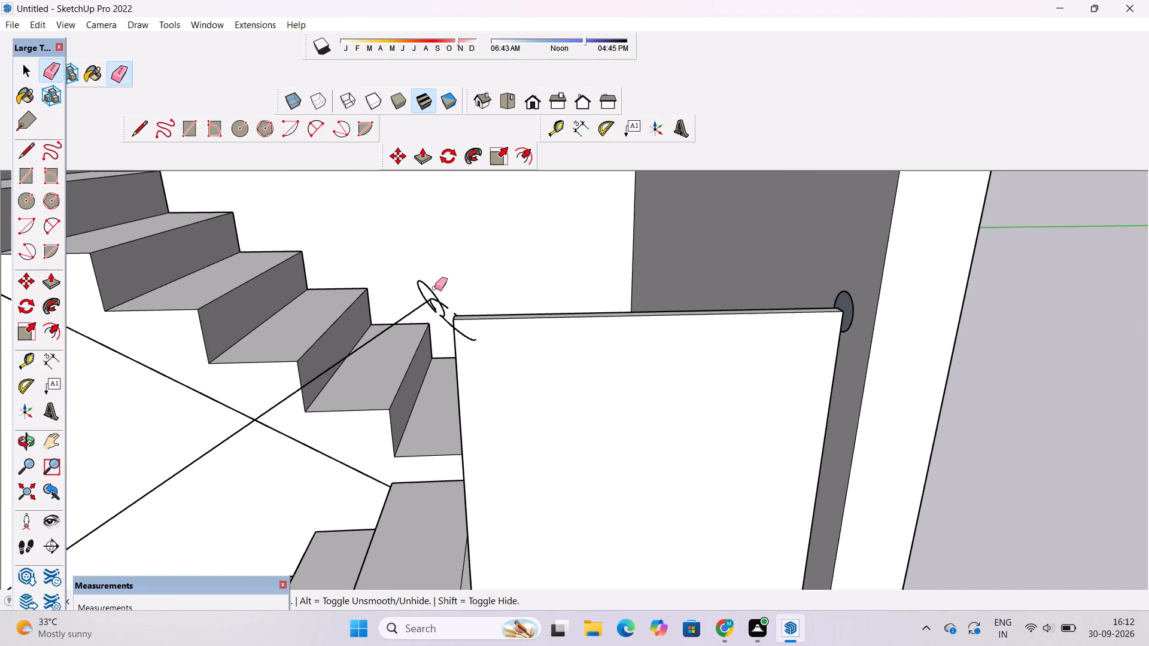
{"action": "left_click_drag", "start_coordinate": [411, 274], "coordinate": [427, 288]}
{"action": "scroll", "coordinate": [425, 287], "scroll_direction": "up", "scroll_amount": 4}
{"action": "scroll", "coordinate": [425, 287], "scroll_direction": "down", "scroll_amount": 4}
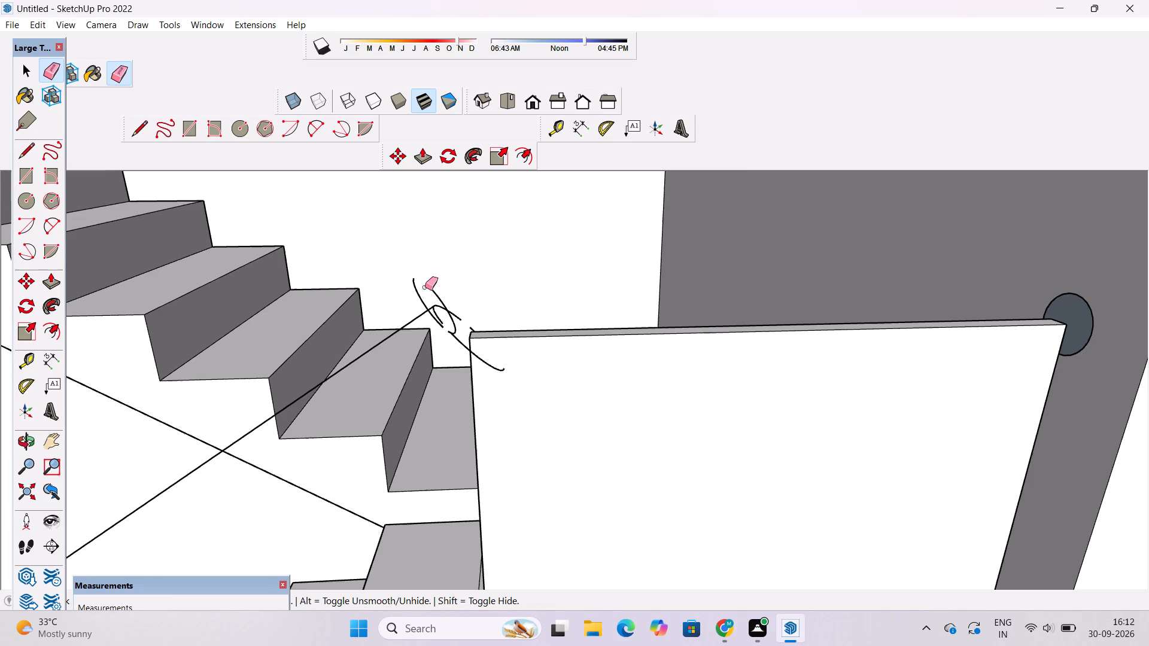
{"action": "scroll", "coordinate": [418, 289], "scroll_direction": "up", "scroll_amount": 5}
{"action": "left_click_drag", "start_coordinate": [418, 289], "coordinate": [460, 295]}
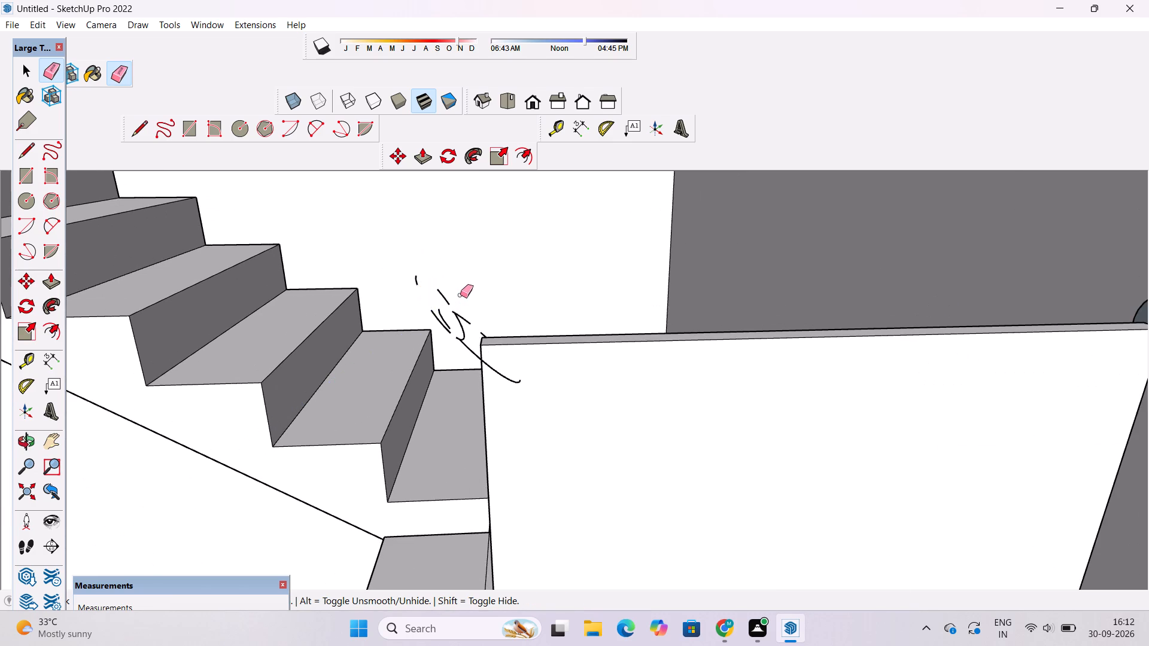
{"action": "scroll", "coordinate": [451, 321], "scroll_direction": "down", "scroll_amount": 7}
{"action": "scroll", "coordinate": [451, 325], "scroll_direction": "up", "scroll_amount": 8}
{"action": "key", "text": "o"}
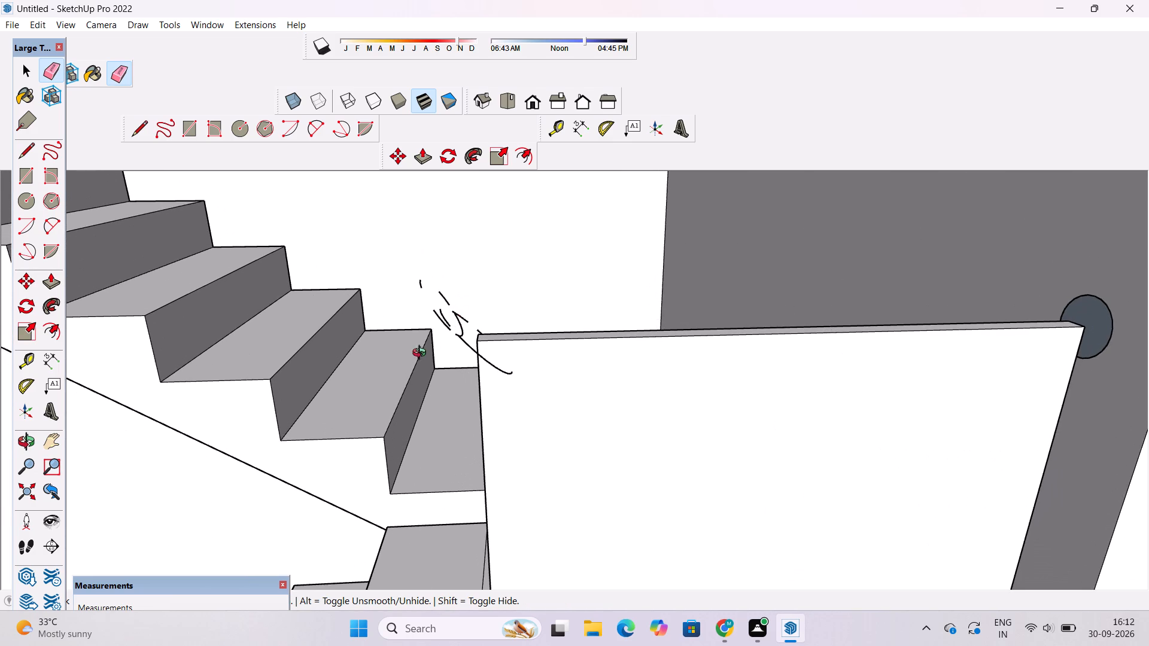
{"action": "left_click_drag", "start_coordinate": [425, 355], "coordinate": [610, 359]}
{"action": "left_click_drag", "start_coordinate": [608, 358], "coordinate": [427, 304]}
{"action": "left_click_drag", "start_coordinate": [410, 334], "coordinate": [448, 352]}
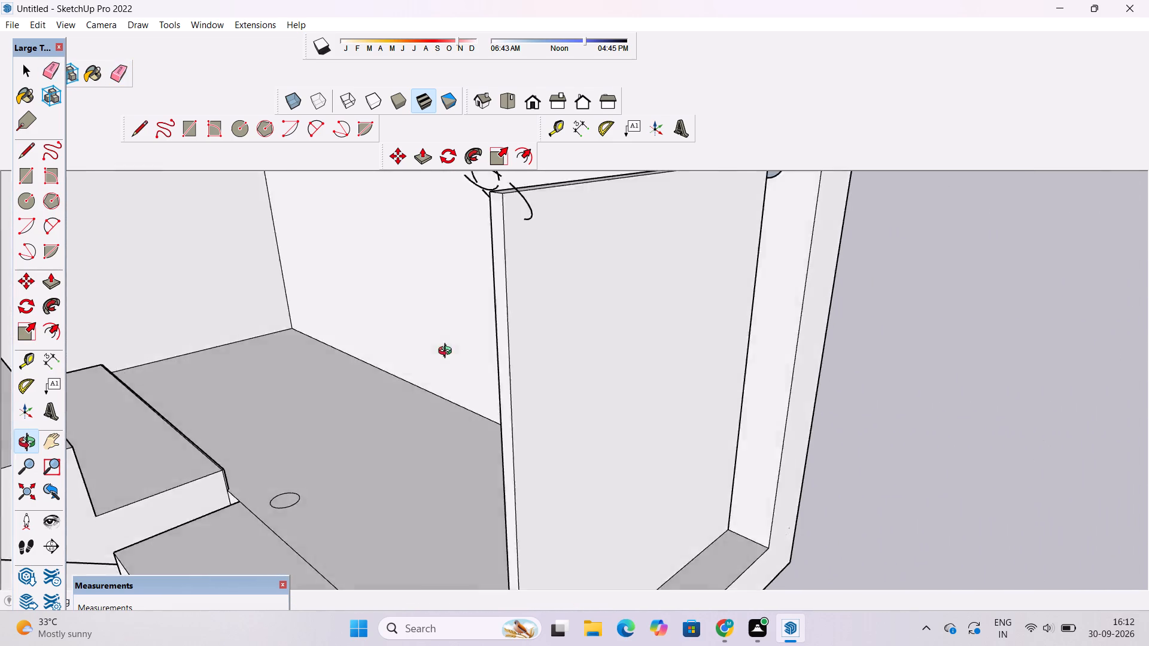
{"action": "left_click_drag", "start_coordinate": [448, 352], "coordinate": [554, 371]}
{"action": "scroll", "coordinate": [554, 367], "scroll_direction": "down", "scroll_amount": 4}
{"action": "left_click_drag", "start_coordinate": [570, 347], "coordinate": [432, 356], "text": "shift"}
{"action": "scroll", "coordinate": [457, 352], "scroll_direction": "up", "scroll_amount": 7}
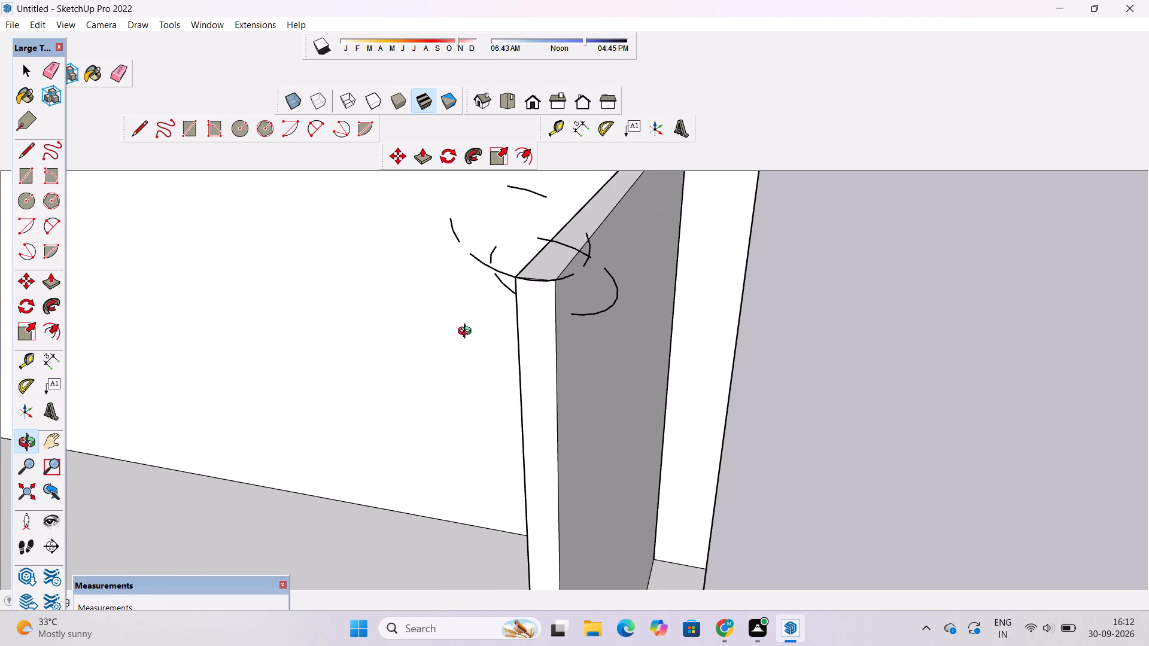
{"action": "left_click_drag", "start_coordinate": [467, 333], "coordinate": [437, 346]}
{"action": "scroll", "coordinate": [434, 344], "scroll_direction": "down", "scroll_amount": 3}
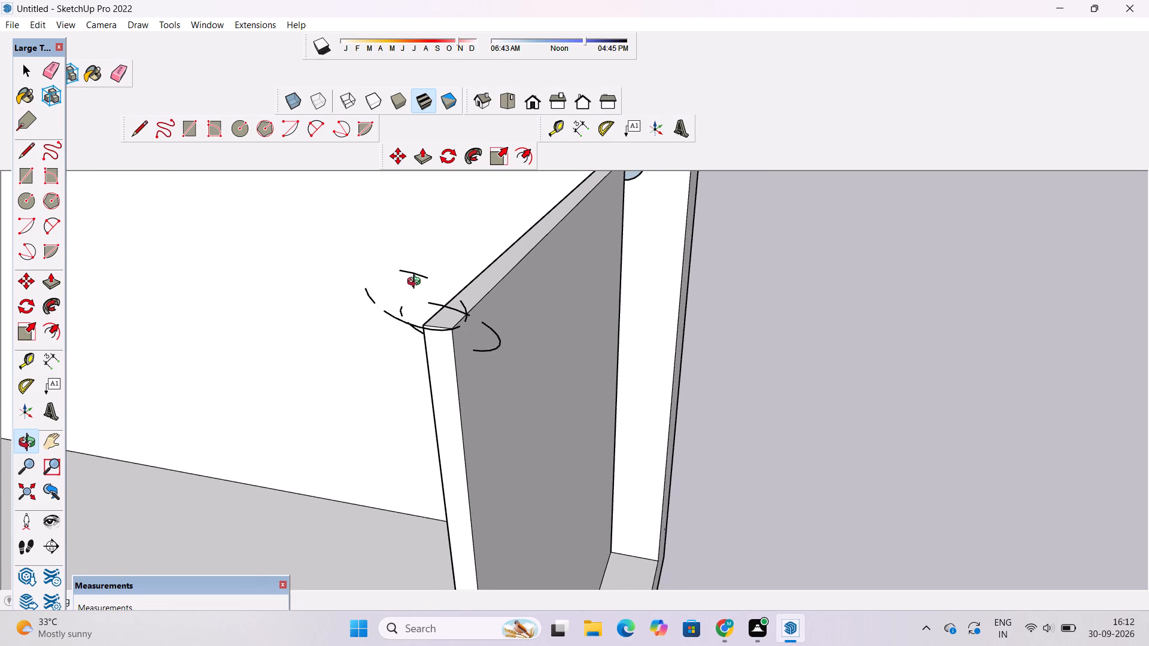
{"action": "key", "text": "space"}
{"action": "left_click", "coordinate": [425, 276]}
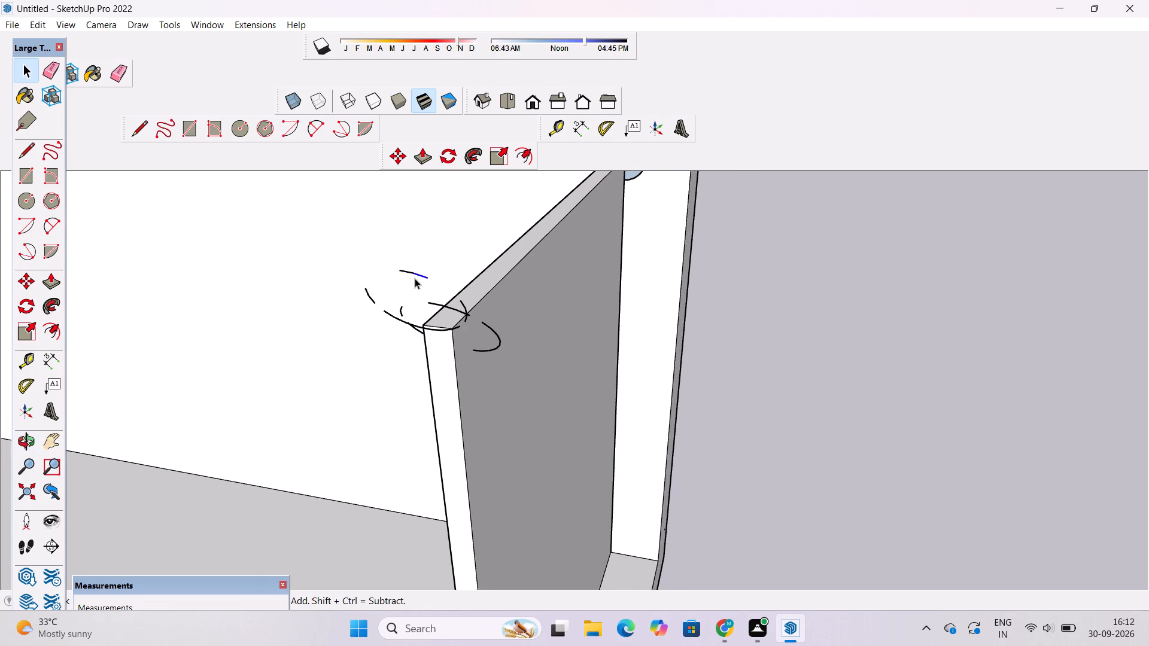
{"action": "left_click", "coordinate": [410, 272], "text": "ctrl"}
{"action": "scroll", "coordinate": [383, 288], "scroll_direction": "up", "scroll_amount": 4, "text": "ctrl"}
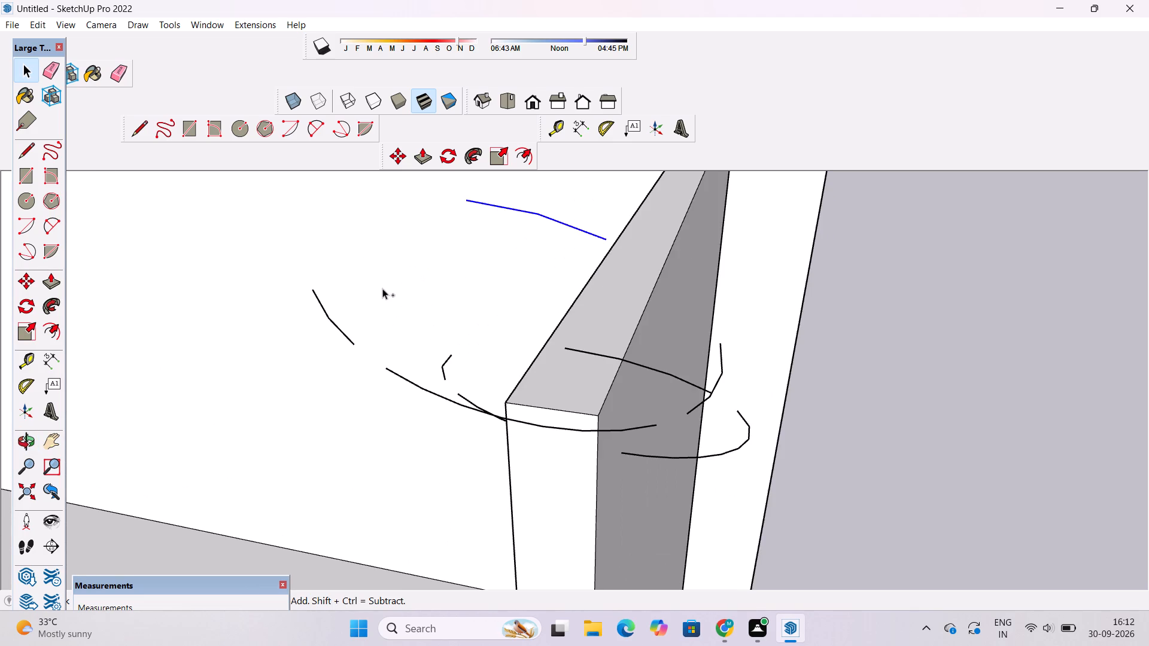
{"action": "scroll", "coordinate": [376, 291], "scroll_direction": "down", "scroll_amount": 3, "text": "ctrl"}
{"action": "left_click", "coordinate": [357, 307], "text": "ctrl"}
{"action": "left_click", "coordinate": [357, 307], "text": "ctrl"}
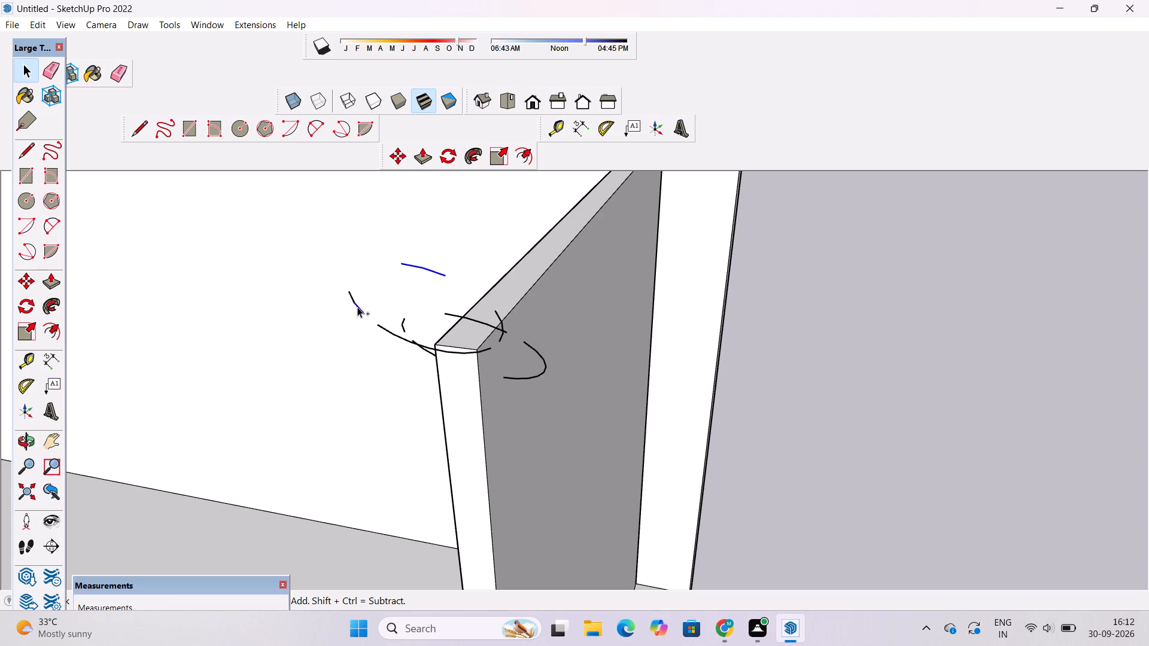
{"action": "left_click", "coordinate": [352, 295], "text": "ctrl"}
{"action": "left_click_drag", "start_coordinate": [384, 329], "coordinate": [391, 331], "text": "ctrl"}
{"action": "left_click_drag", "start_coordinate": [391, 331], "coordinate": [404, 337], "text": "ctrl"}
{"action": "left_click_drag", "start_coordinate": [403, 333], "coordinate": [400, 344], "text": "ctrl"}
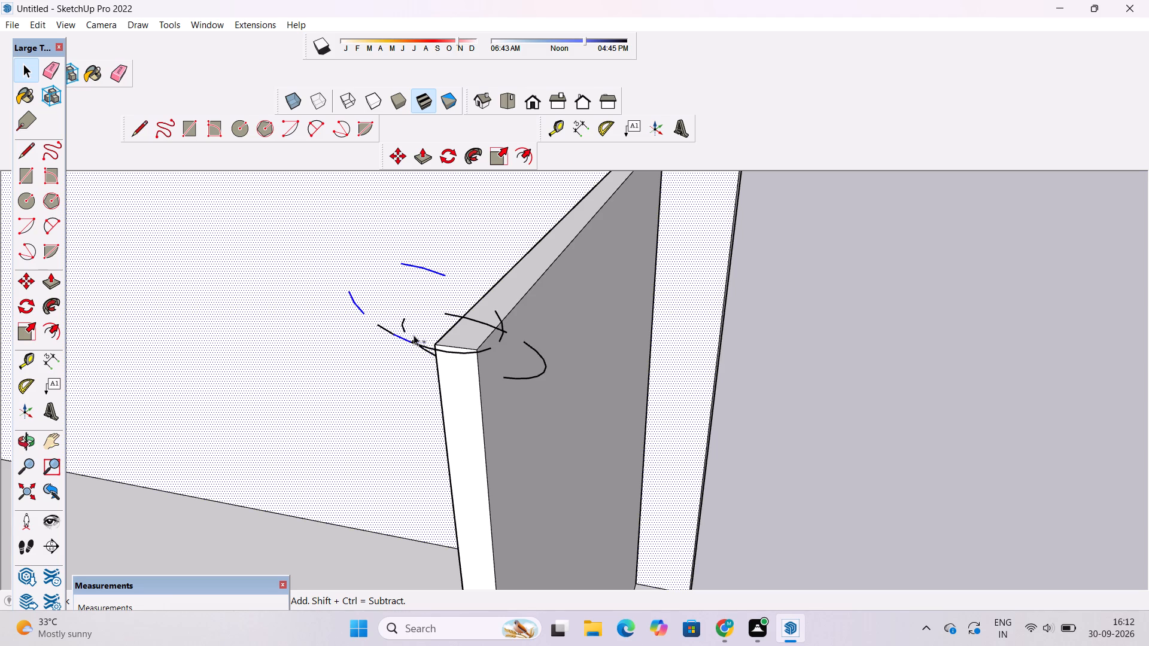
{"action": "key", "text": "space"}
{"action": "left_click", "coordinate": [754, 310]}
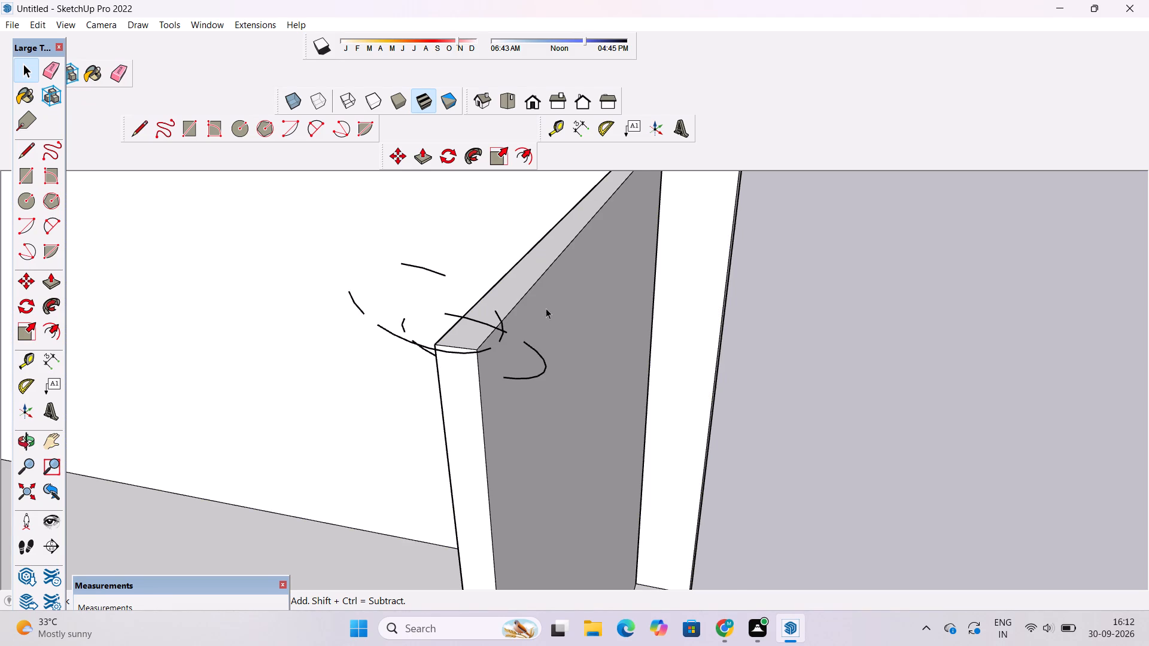
Erase the leftover pipe-end arc segments floating beside the landing infill panel's top corner.
{"action": "scroll", "coordinate": [473, 290], "scroll_direction": "up", "scroll_amount": 2}
{"action": "scroll", "coordinate": [440, 272], "scroll_direction": "down", "scroll_amount": 4}
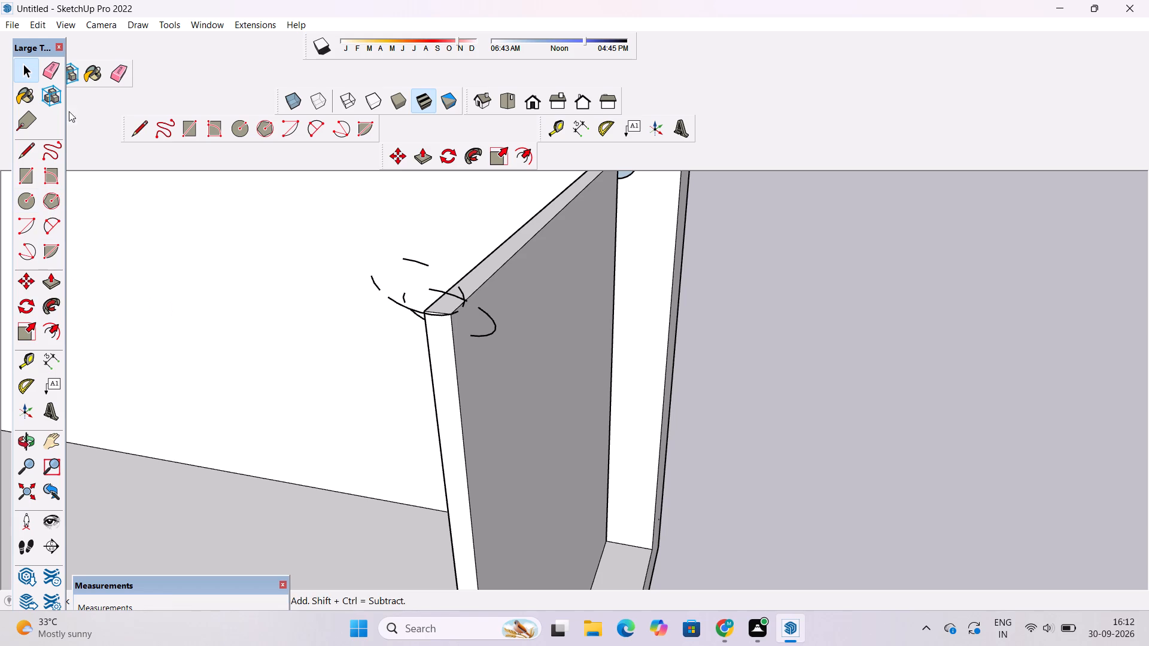
{"action": "left_click", "coordinate": [113, 80]}
{"action": "left_click_drag", "start_coordinate": [418, 251], "coordinate": [418, 266]}
{"action": "left_click_drag", "start_coordinate": [415, 252], "coordinate": [414, 264]}
{"action": "left_click_drag", "start_coordinate": [384, 263], "coordinate": [376, 285]}
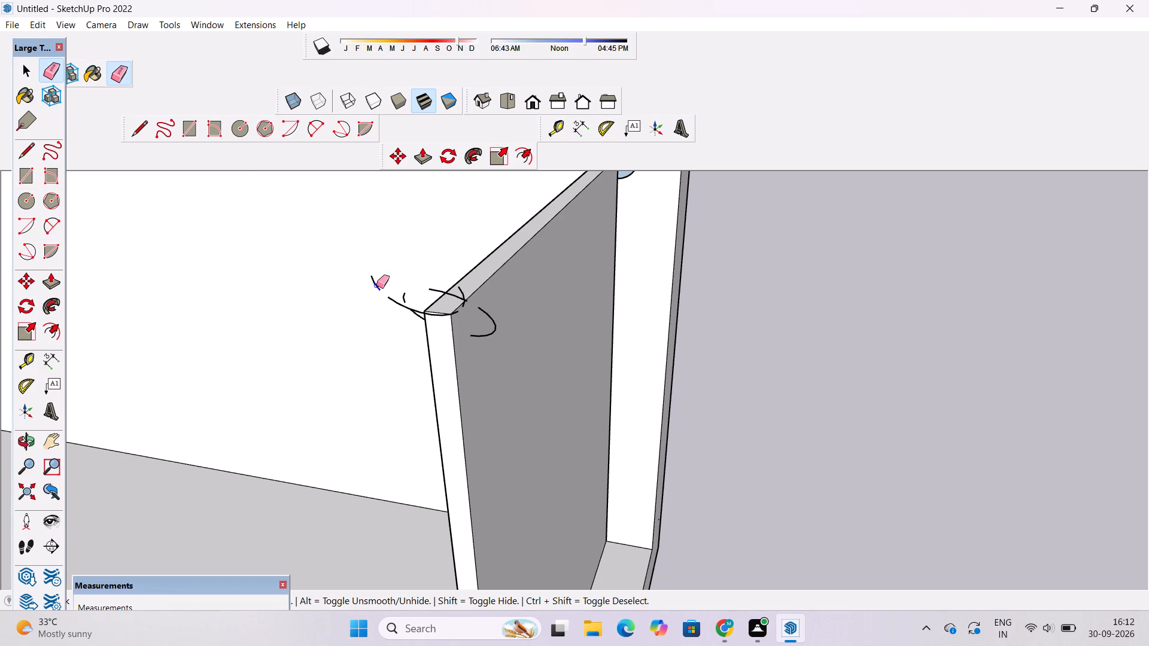
{"action": "left_click_drag", "start_coordinate": [376, 285], "coordinate": [376, 285]}
{"action": "left_click_drag", "start_coordinate": [370, 275], "coordinate": [371, 284]}
{"action": "left_click_drag", "start_coordinate": [393, 274], "coordinate": [408, 316]}
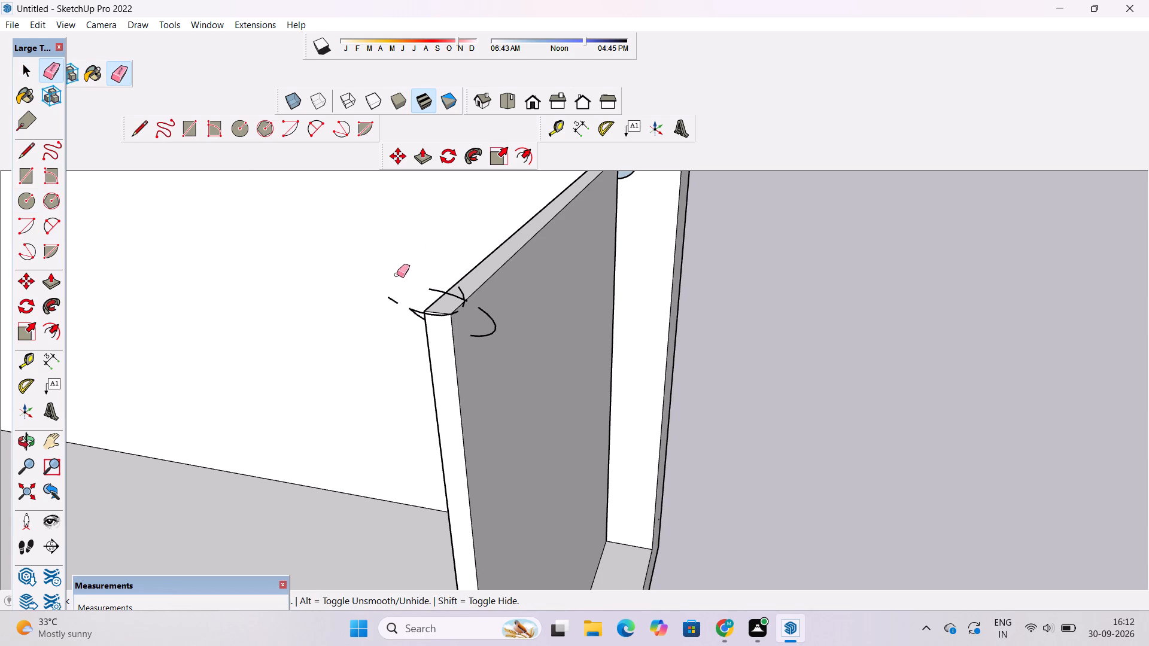
{"action": "left_click_drag", "start_coordinate": [397, 275], "coordinate": [393, 304]}
{"action": "scroll", "coordinate": [440, 288], "scroll_direction": "up", "scroll_amount": 5}
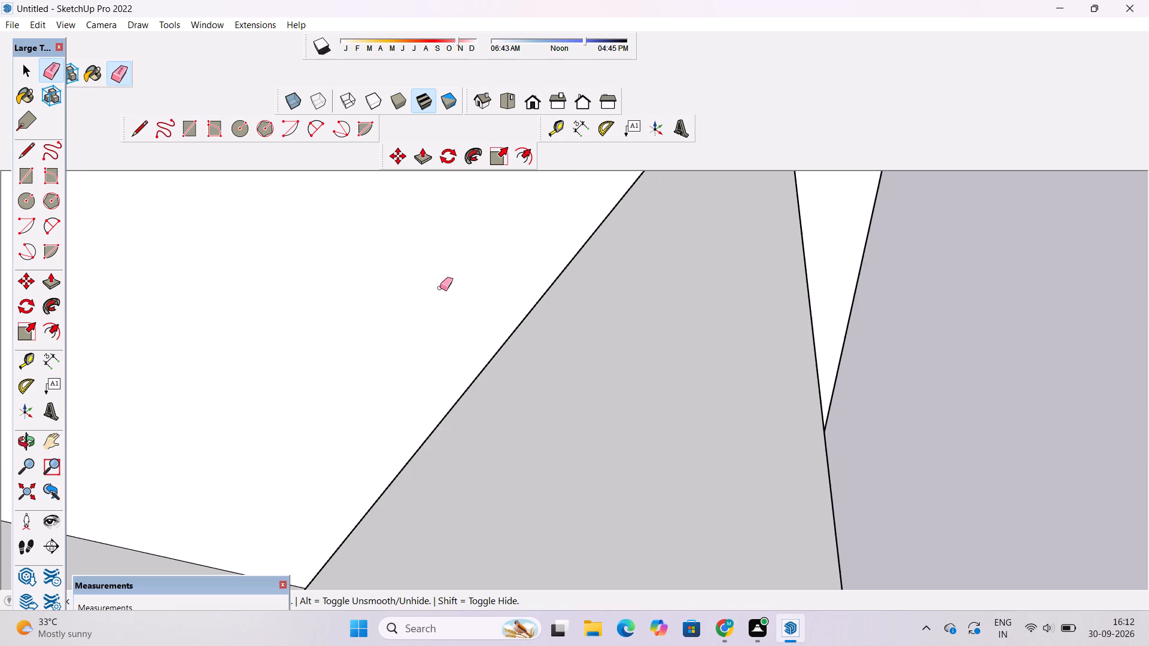
{"action": "scroll", "coordinate": [440, 281], "scroll_direction": "down", "scroll_amount": 4}
{"action": "left_click_drag", "start_coordinate": [437, 270], "coordinate": [433, 289]}
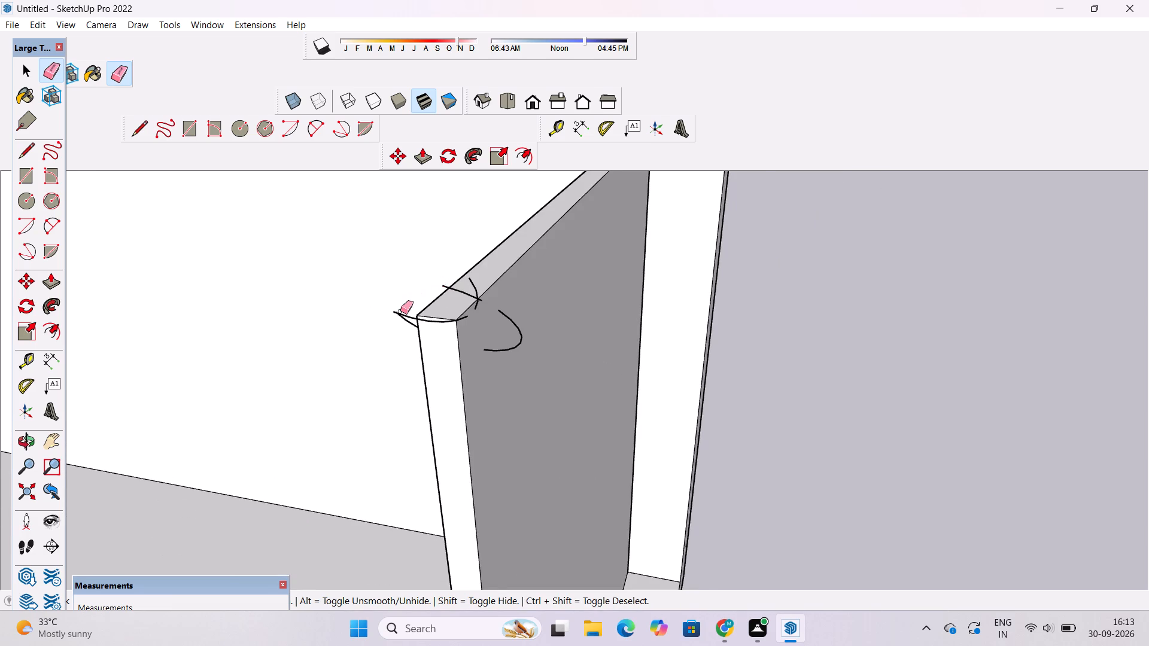
Erase the short curve stubs projecting past the outer edge of the landing panel's top corner.
{"action": "scroll", "coordinate": [400, 311], "scroll_direction": "up", "scroll_amount": 1}
{"action": "left_click_drag", "start_coordinate": [400, 303], "coordinate": [408, 336]}
{"action": "scroll", "coordinate": [414, 326], "scroll_direction": "up", "scroll_amount": 4}
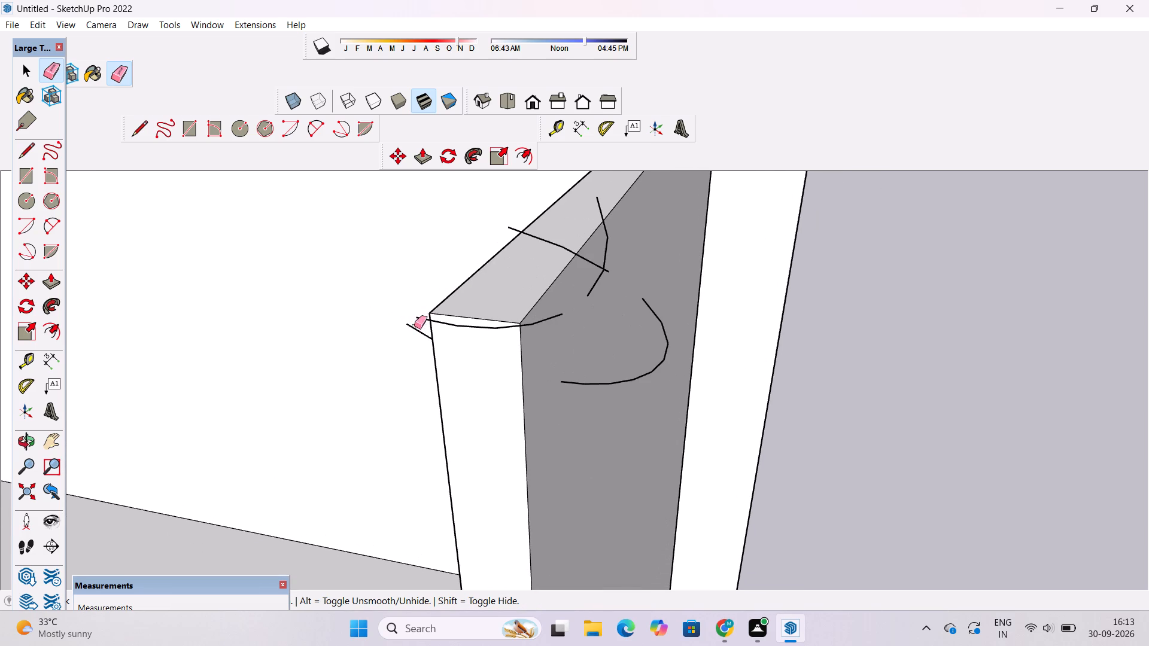
{"action": "left_click_drag", "start_coordinate": [413, 306], "coordinate": [420, 336]}
{"action": "scroll", "coordinate": [417, 327], "scroll_direction": "up", "scroll_amount": 2}
{"action": "scroll", "coordinate": [417, 327], "scroll_direction": "down", "scroll_amount": 1}
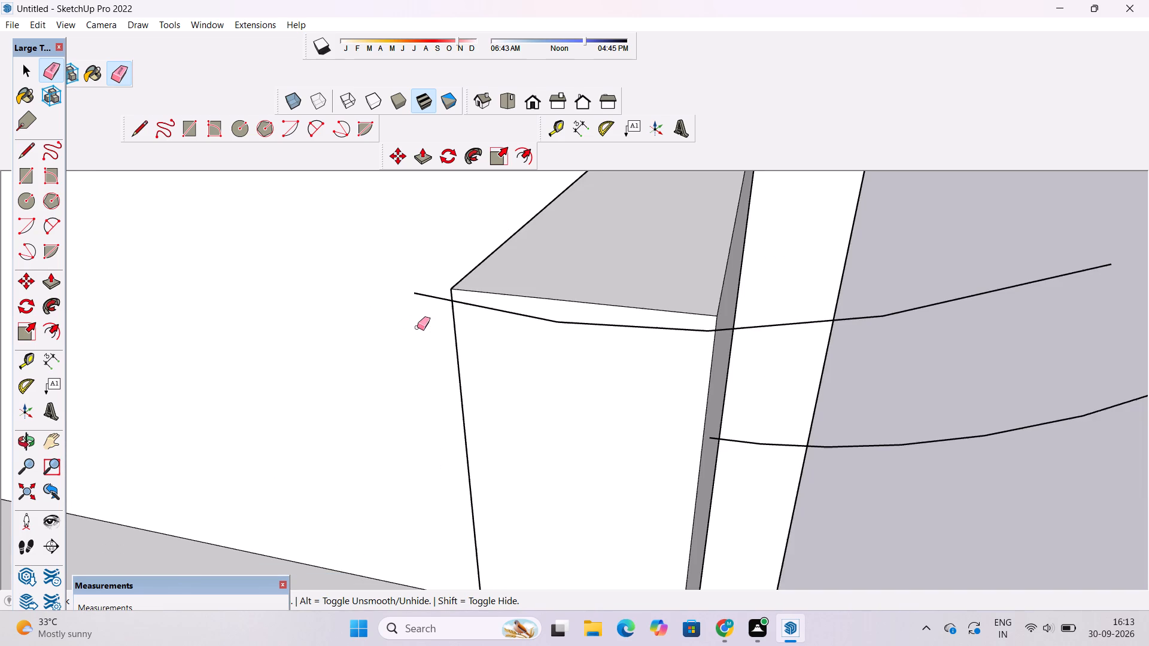
{"action": "left_click_drag", "start_coordinate": [424, 285], "coordinate": [428, 308]}
{"action": "scroll", "coordinate": [376, 315], "scroll_direction": "down", "scroll_amount": 6}
{"action": "scroll", "coordinate": [400, 303], "scroll_direction": "up", "scroll_amount": 5}
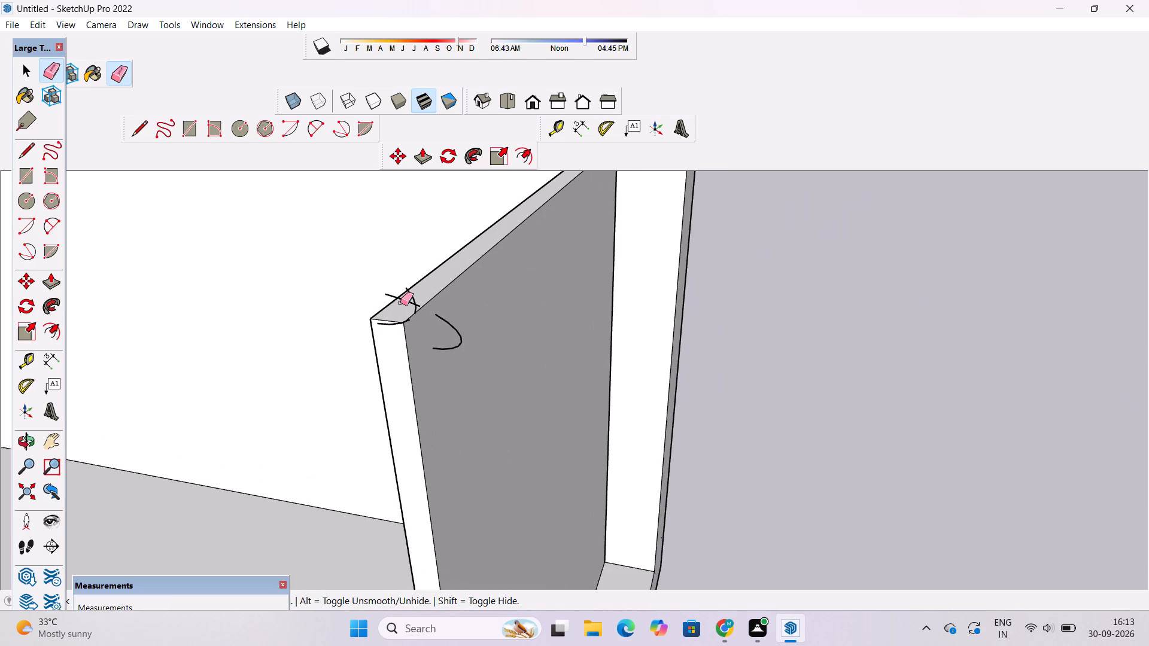
Erase the leftover arc lying over the large shaded face of the landing panel near its top corner.
{"action": "left_click_drag", "start_coordinate": [457, 315], "coordinate": [449, 364]}
{"action": "scroll", "coordinate": [448, 331], "scroll_direction": "up", "scroll_amount": 4}
{"action": "left_click_drag", "start_coordinate": [452, 290], "coordinate": [443, 324]}
{"action": "left_click_drag", "start_coordinate": [451, 292], "coordinate": [458, 327]}
{"action": "left_click_drag", "start_coordinate": [469, 313], "coordinate": [461, 342]}
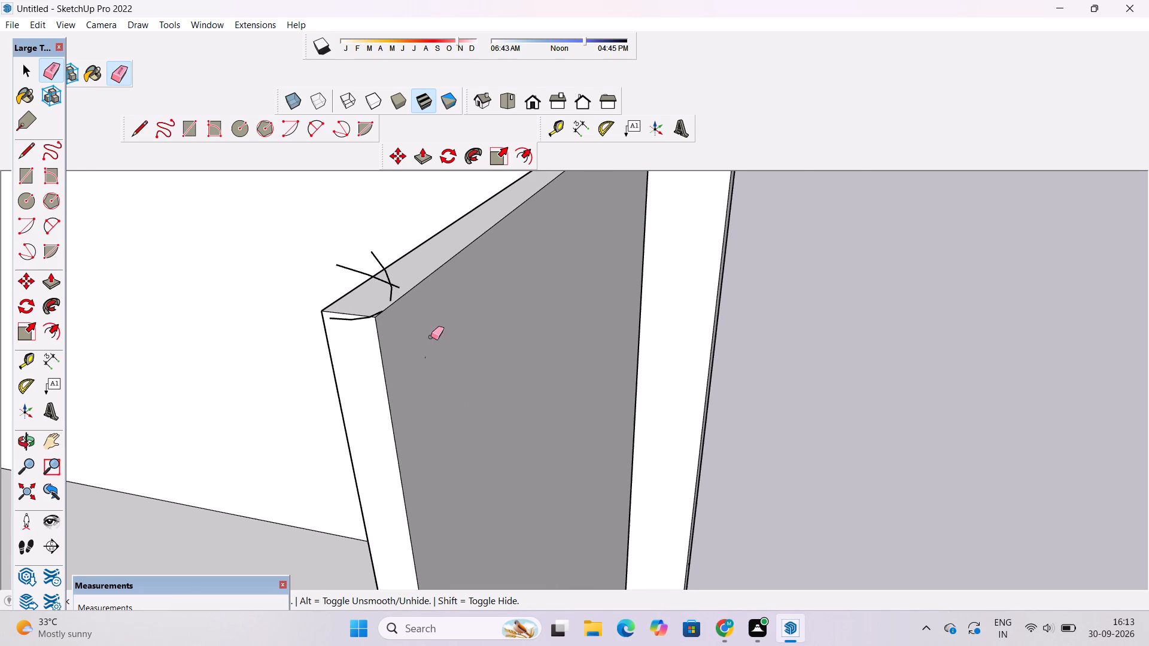
{"action": "left_click_drag", "start_coordinate": [428, 354], "coordinate": [425, 367]}
Erase the remaining curve segments crossing the landing panel's top strip and narrow end face.
{"action": "left_click_drag", "start_coordinate": [397, 265], "coordinate": [387, 292]}
{"action": "scroll", "coordinate": [387, 273], "scroll_direction": "up", "scroll_amount": 5}
{"action": "left_click_drag", "start_coordinate": [399, 301], "coordinate": [399, 307]}
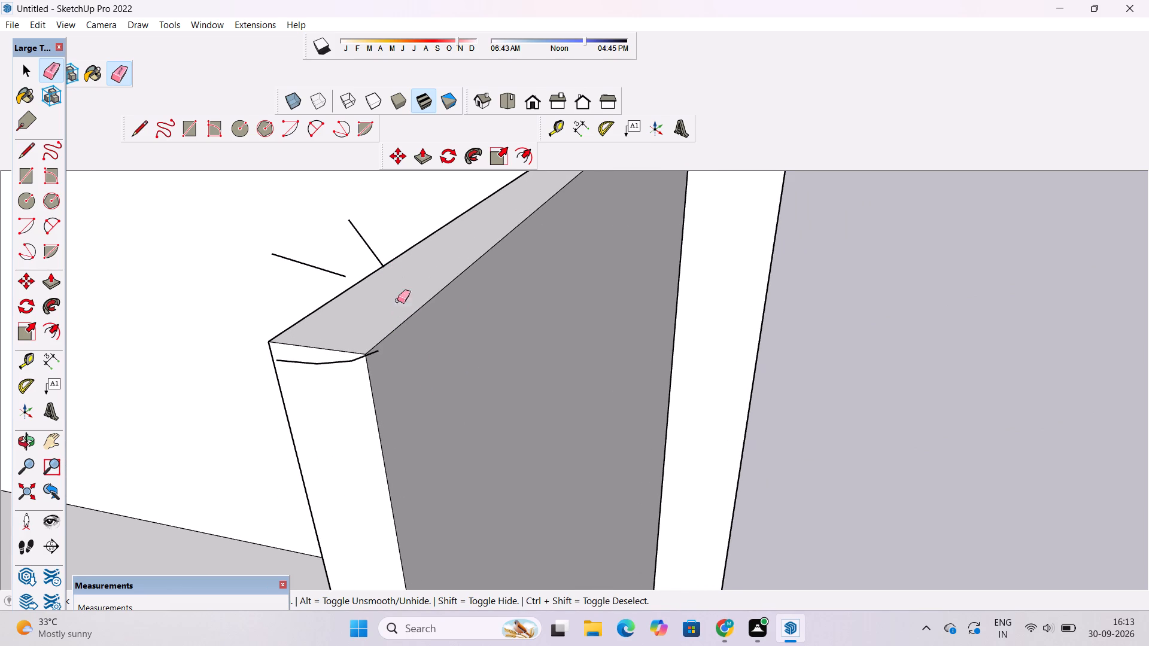
{"action": "left_click_drag", "start_coordinate": [375, 225], "coordinate": [370, 258]}
{"action": "left_click_drag", "start_coordinate": [332, 249], "coordinate": [328, 272]}
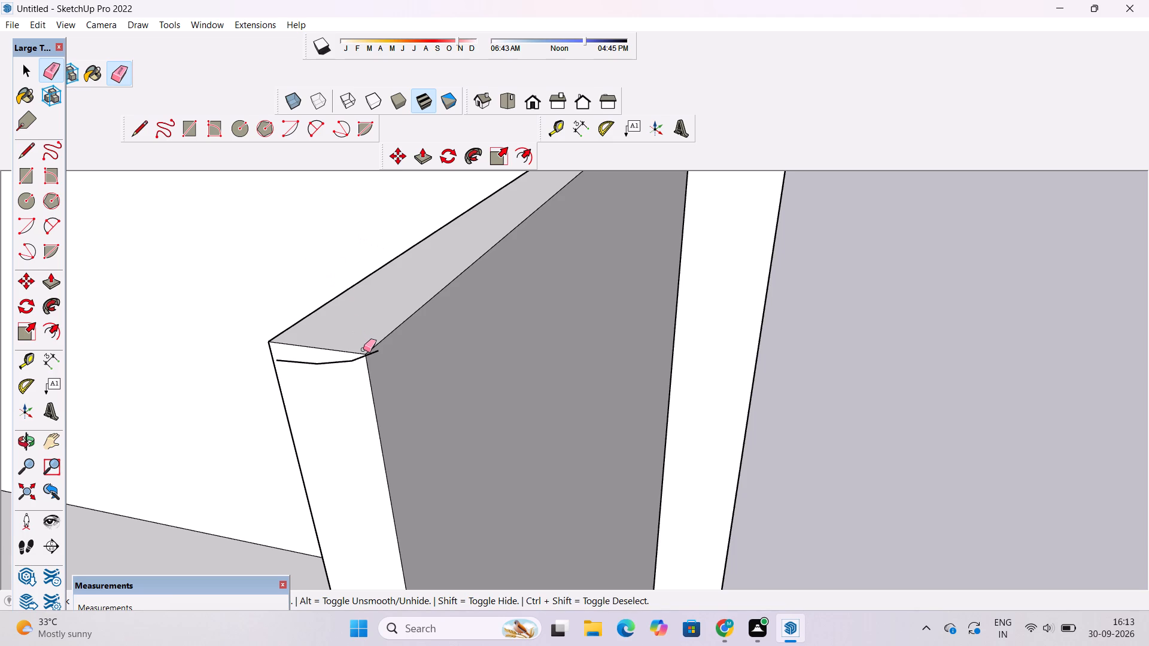
{"action": "scroll", "coordinate": [363, 349], "scroll_direction": "up", "scroll_amount": 5}
{"action": "left_click_drag", "start_coordinate": [355, 364], "coordinate": [357, 371]}
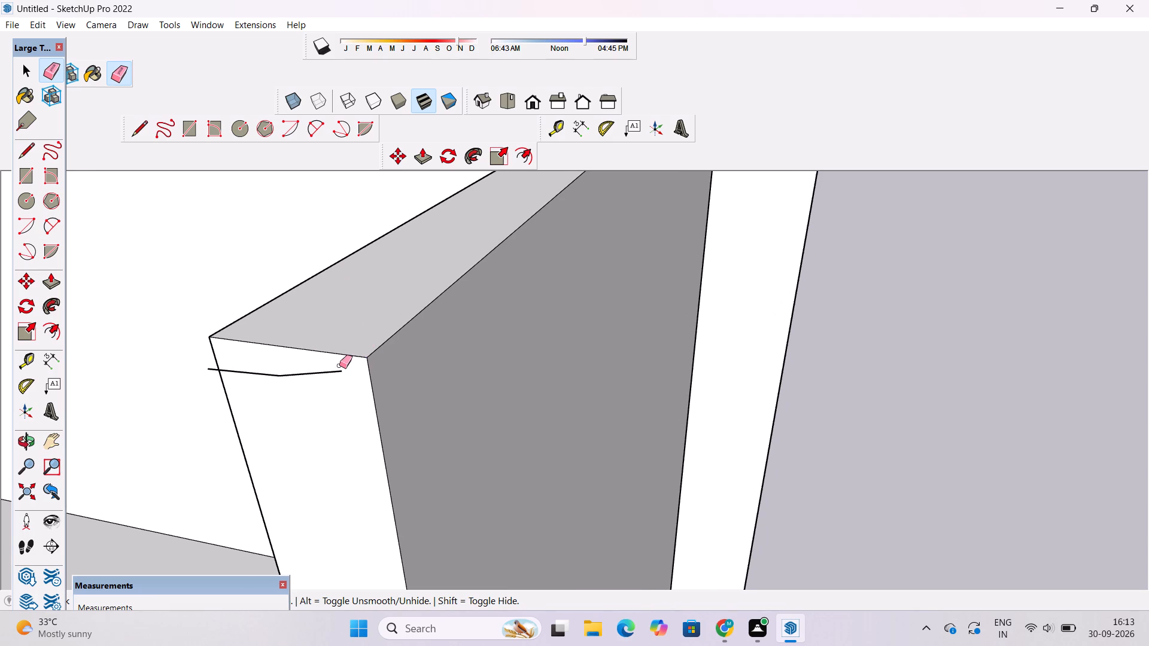
{"action": "left_click_drag", "start_coordinate": [339, 365], "coordinate": [339, 374]}
{"action": "left_click_drag", "start_coordinate": [265, 369], "coordinate": [266, 377]}
Erase the last curve fragment on the opposite large face of the landing panel, near its top corner.
{"action": "scroll", "coordinate": [376, 361], "scroll_direction": "down", "scroll_amount": 13}
{"action": "key", "text": "o"}
{"action": "left_click_drag", "start_coordinate": [345, 397], "coordinate": [553, 355]}
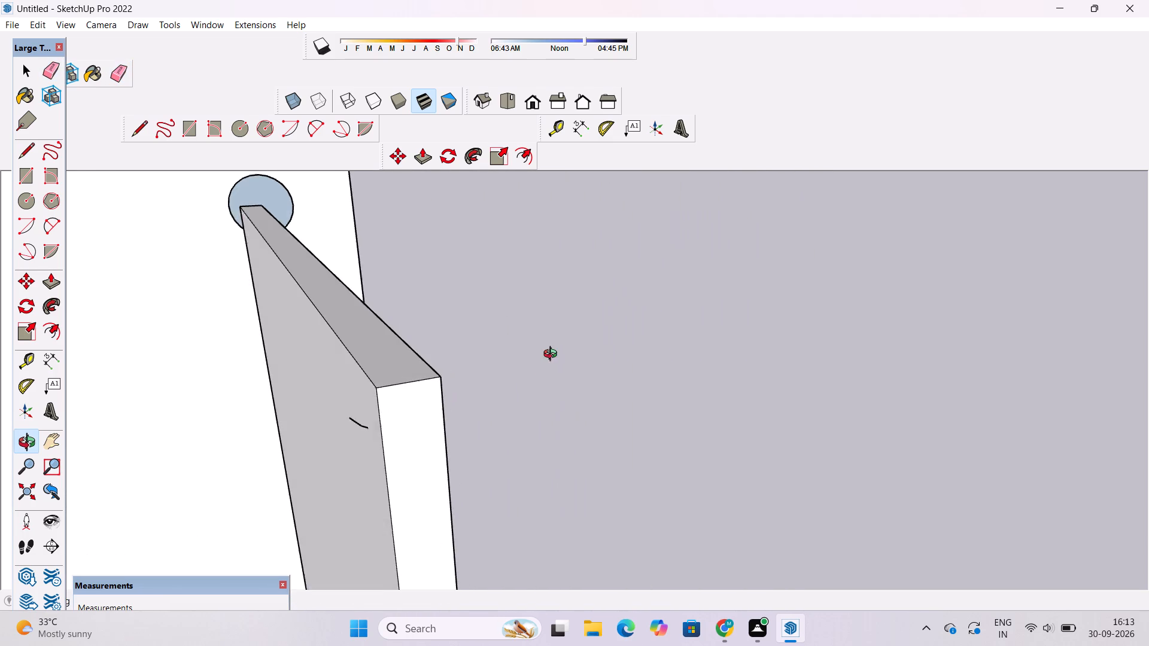
{"action": "left_click_drag", "start_coordinate": [553, 355], "coordinate": [555, 352]}
{"action": "left_click_drag", "start_coordinate": [342, 432], "coordinate": [359, 424]}
{"action": "key", "text": "e"}
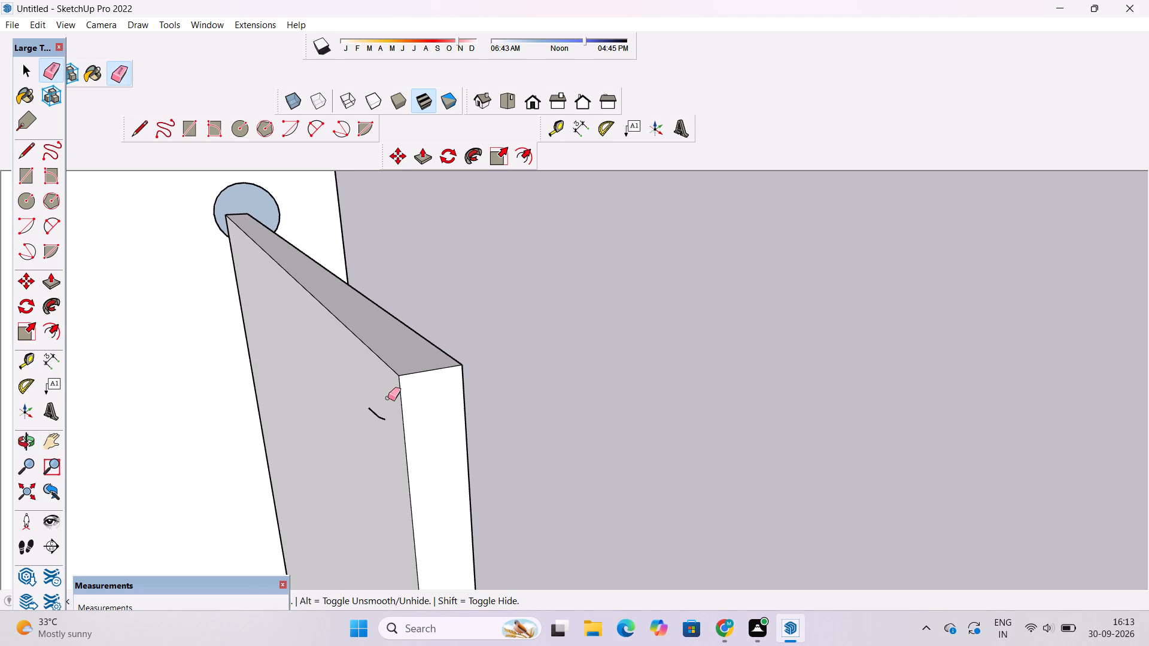
{"action": "left_click_drag", "start_coordinate": [386, 403], "coordinate": [379, 423]}
Delete the front and back large faces of the landing railing's infill panel.
{"action": "scroll", "coordinate": [332, 406], "scroll_direction": "down", "scroll_amount": 4}
{"action": "key", "text": "o"}
{"action": "scroll", "coordinate": [336, 400], "scroll_direction": "down", "scroll_amount": 7}
{"action": "left_click_drag", "start_coordinate": [467, 408], "coordinate": [463, 413]}
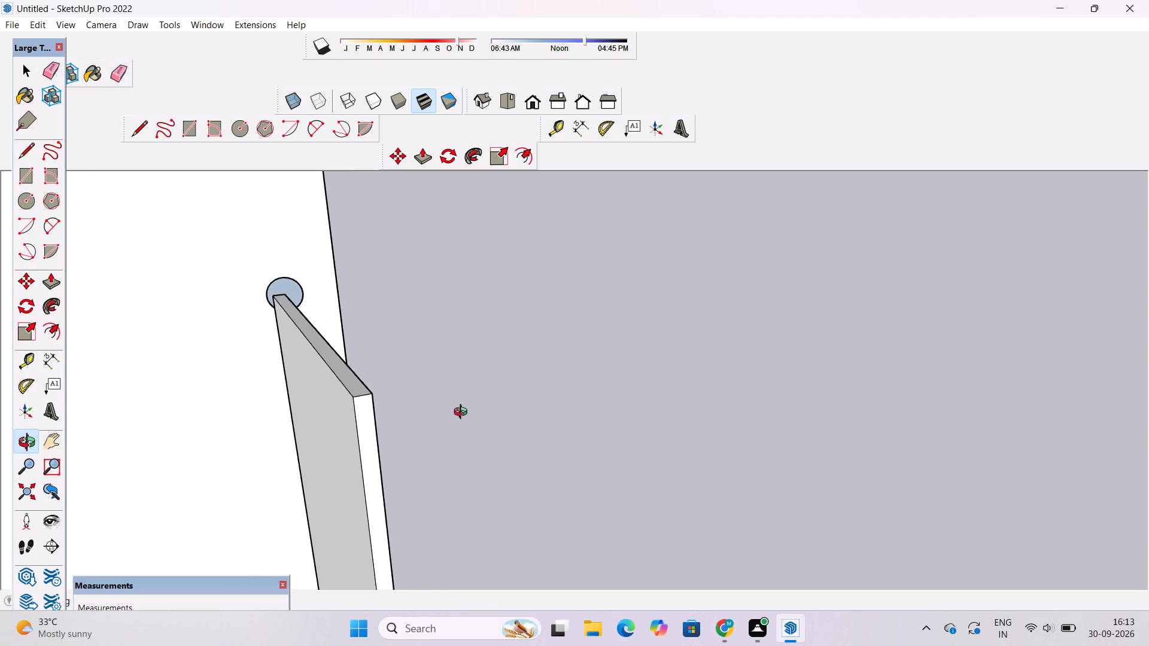
{"action": "left_click_drag", "start_coordinate": [463, 413], "coordinate": [241, 418]}
{"action": "scroll", "coordinate": [235, 408], "scroll_direction": "down", "scroll_amount": 6}
{"action": "left_click_drag", "start_coordinate": [387, 359], "coordinate": [284, 382]}
{"action": "left_click_drag", "start_coordinate": [275, 377], "coordinate": [431, 359]}
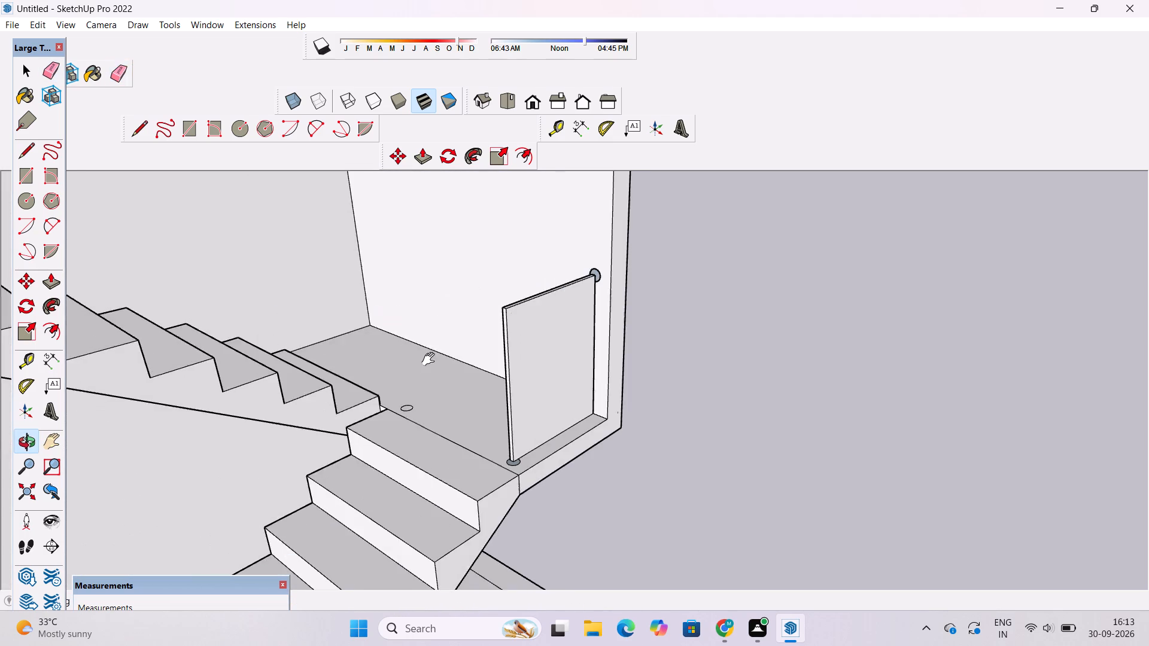
{"action": "left_click_drag", "start_coordinate": [431, 359], "coordinate": [432, 359]}
{"action": "left_click_drag", "start_coordinate": [440, 359], "coordinate": [341, 368]}
{"action": "scroll", "coordinate": [338, 363], "scroll_direction": "down", "scroll_amount": 5}
{"action": "left_click_drag", "start_coordinate": [363, 364], "coordinate": [444, 337], "text": "shift"}
{"action": "left_click_drag", "start_coordinate": [539, 352], "coordinate": [476, 387]}
{"action": "scroll", "coordinate": [475, 365], "scroll_direction": "up", "scroll_amount": 4}
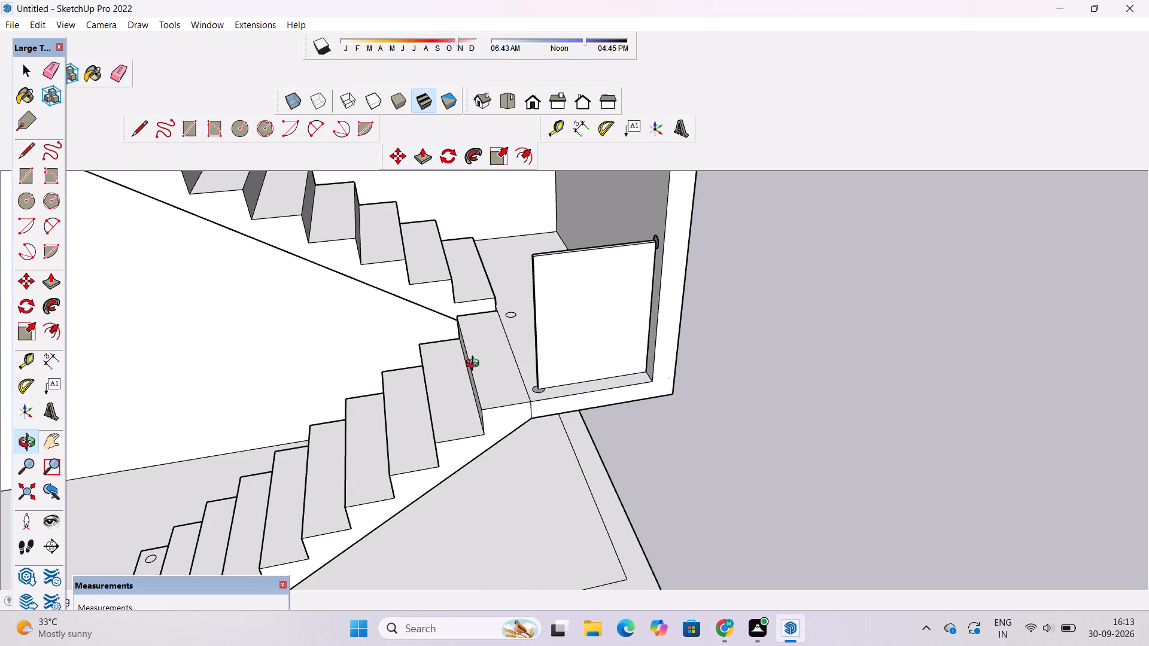
{"action": "left_click_drag", "start_coordinate": [490, 356], "coordinate": [445, 382], "text": "shift"}
{"action": "left_click_drag", "start_coordinate": [445, 382], "coordinate": [440, 364]}
{"action": "key", "text": "e"}
{"action": "left_click_drag", "start_coordinate": [526, 336], "coordinate": [525, 343]}
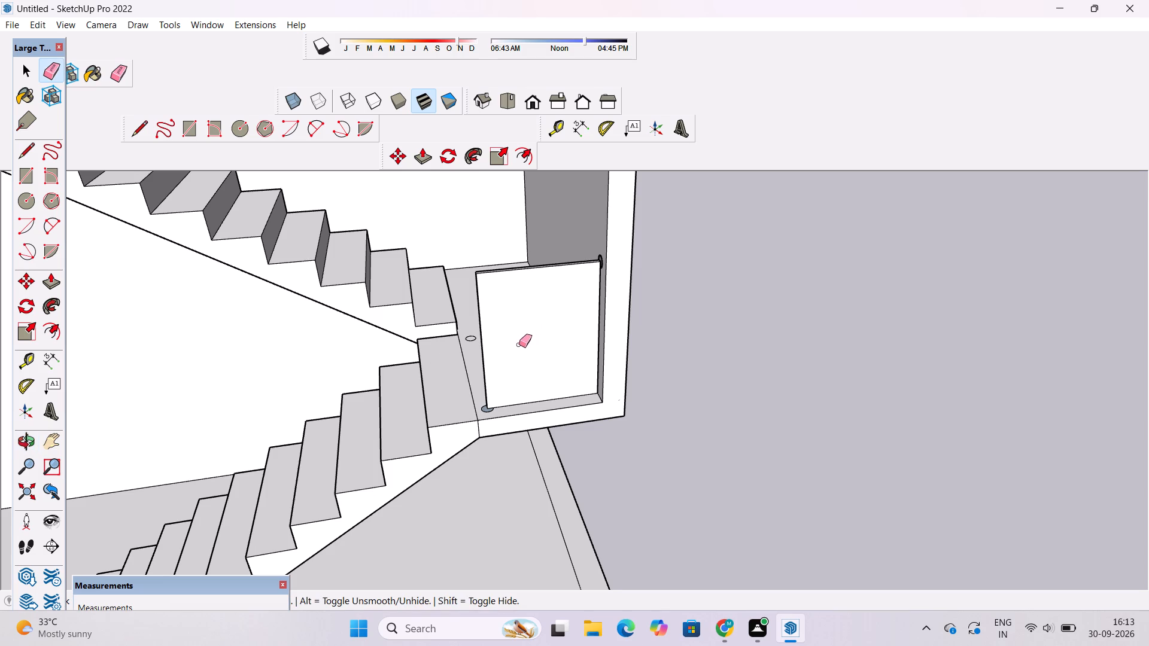
{"action": "key", "text": "space"}
{"action": "scroll", "coordinate": [493, 344], "scroll_direction": "up", "scroll_amount": 2}
{"action": "left_click", "coordinate": [506, 338]}
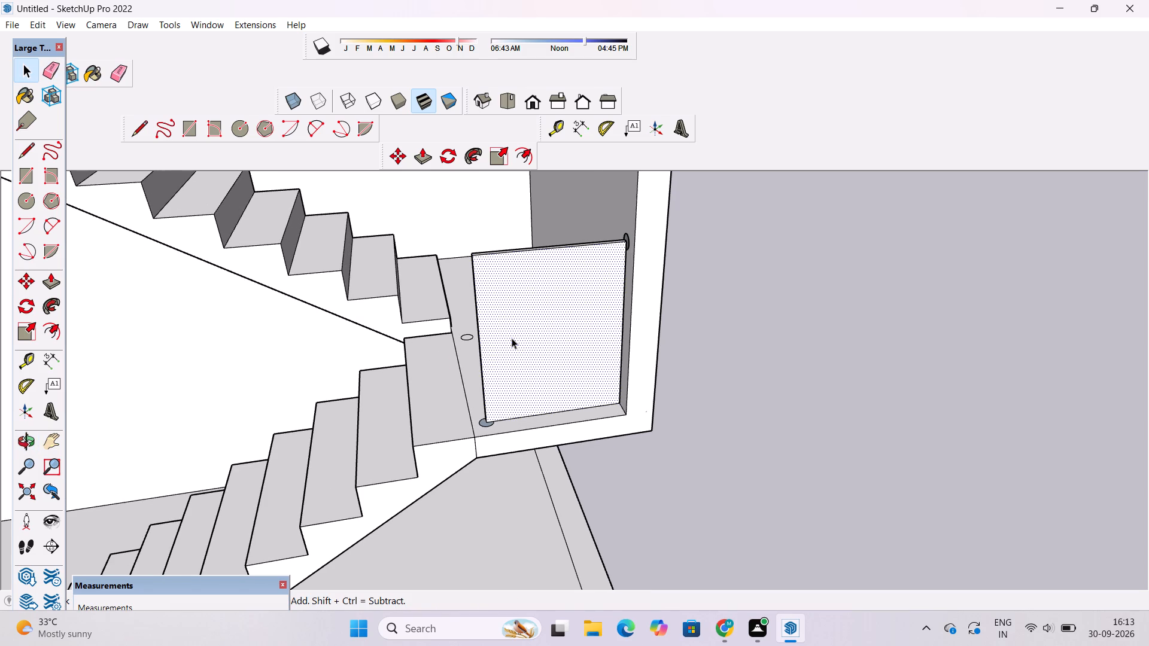
{"action": "key", "text": "Delete"}
{"action": "left_click", "coordinate": [543, 315]}
{"action": "key", "text": "Delete"}
Erase the infill panel's leftover bottom edges along the landing and its vertical edges beside the wall.
{"action": "scroll", "coordinate": [560, 418], "scroll_direction": "up", "scroll_amount": 4}
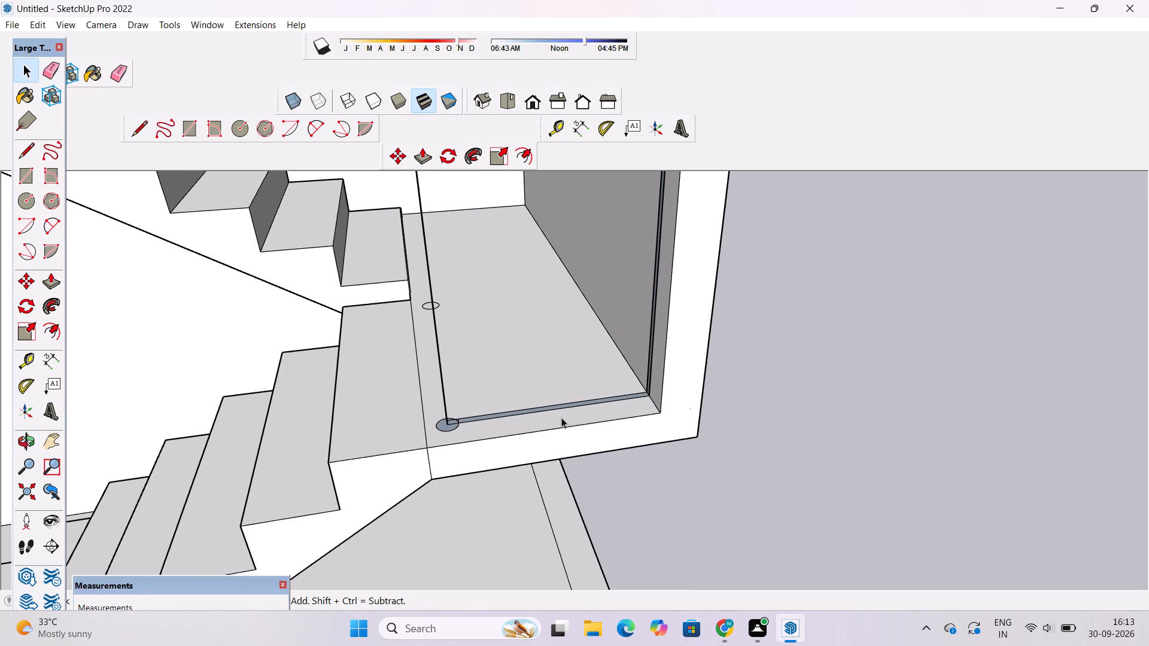
{"action": "key", "text": "e"}
{"action": "left_click_drag", "start_coordinate": [550, 356], "coordinate": [558, 409]}
{"action": "scroll", "coordinate": [554, 402], "scroll_direction": "up", "scroll_amount": 3}
{"action": "left_click_drag", "start_coordinate": [689, 358], "coordinate": [680, 348]}
{"action": "scroll", "coordinate": [653, 389], "scroll_direction": "down", "scroll_amount": 4}
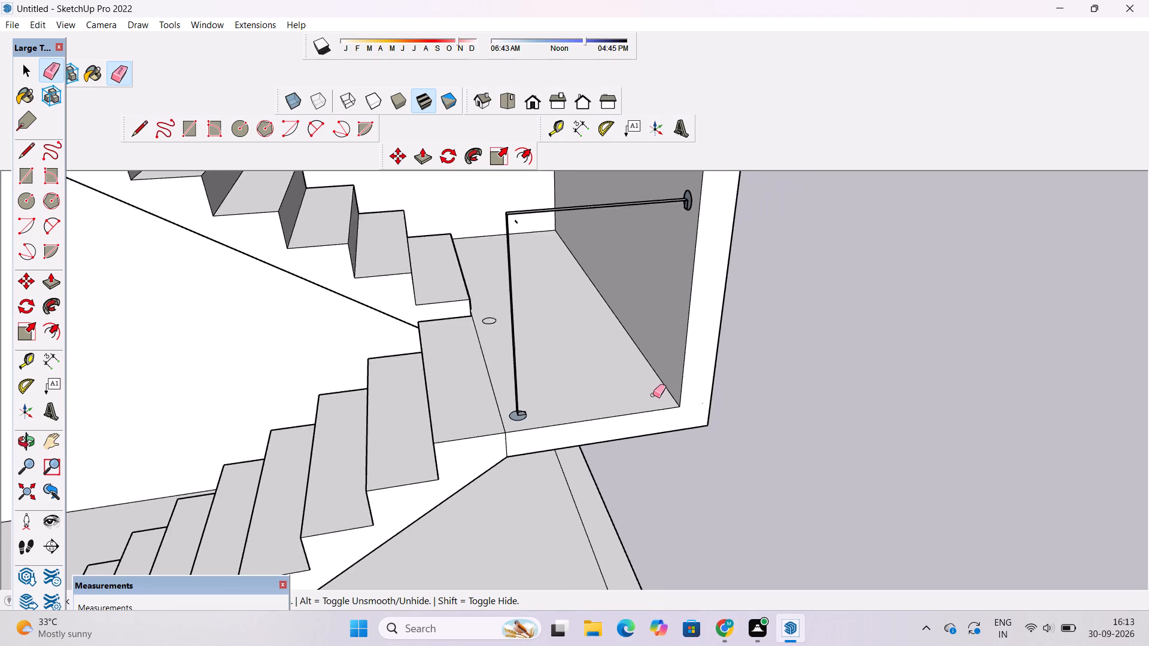
Erase the leftover thin horizontal rail strip and vertical post strip standing over the landing, keeping the landing and wall faces.
{"action": "scroll", "coordinate": [653, 395], "scroll_direction": "down", "scroll_amount": 5}
{"action": "scroll", "coordinate": [604, 245], "scroll_direction": "up", "scroll_amount": 7}
{"action": "key", "text": "o"}
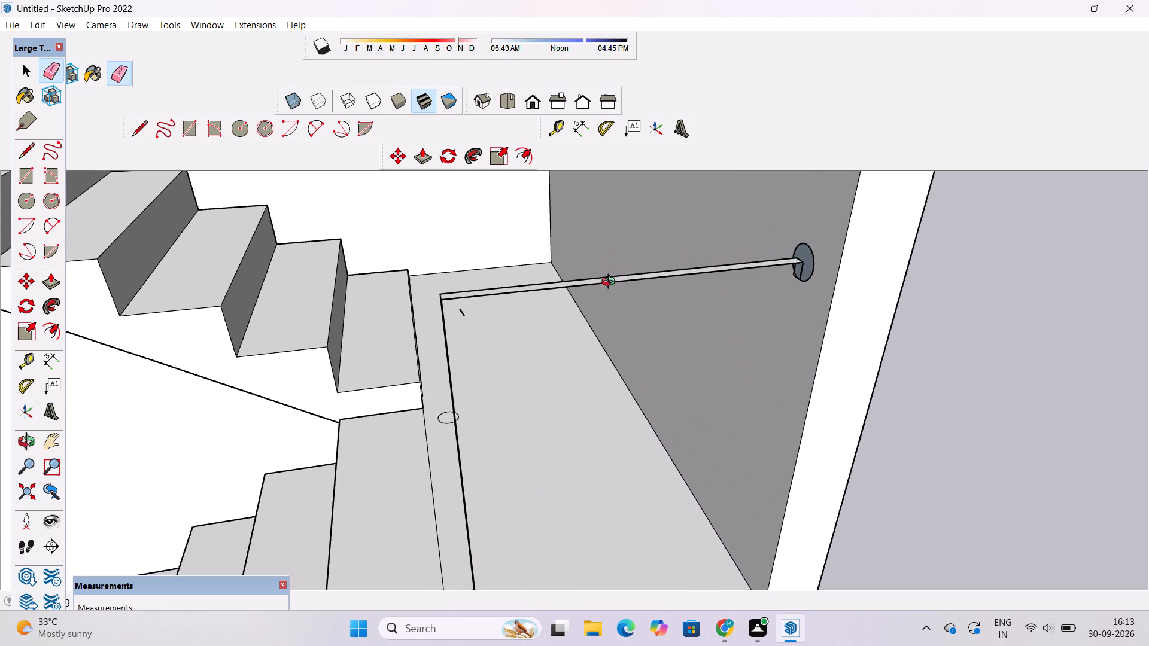
{"action": "left_click_drag", "start_coordinate": [588, 309], "coordinate": [655, 368]}
{"action": "left_click_drag", "start_coordinate": [652, 412], "coordinate": [555, 295]}
{"action": "scroll", "coordinate": [545, 295], "scroll_direction": "down", "scroll_amount": 3}
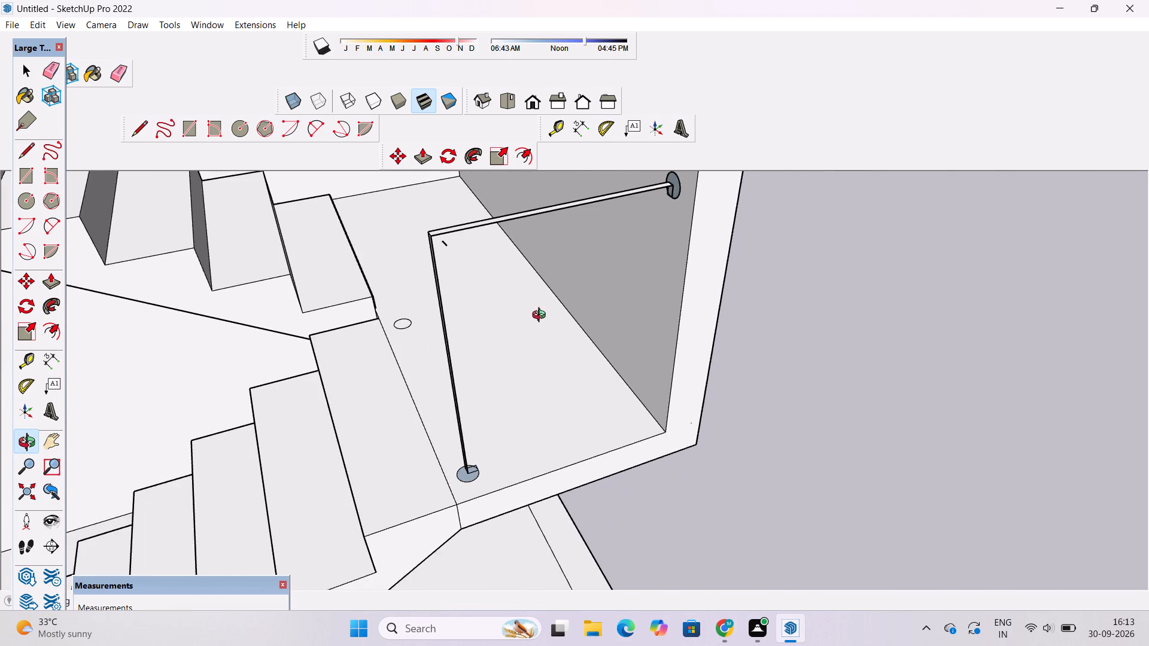
{"action": "left_click_drag", "start_coordinate": [484, 365], "coordinate": [567, 365]}
{"action": "key", "text": "e"}
{"action": "left_click_drag", "start_coordinate": [542, 237], "coordinate": [546, 253]}
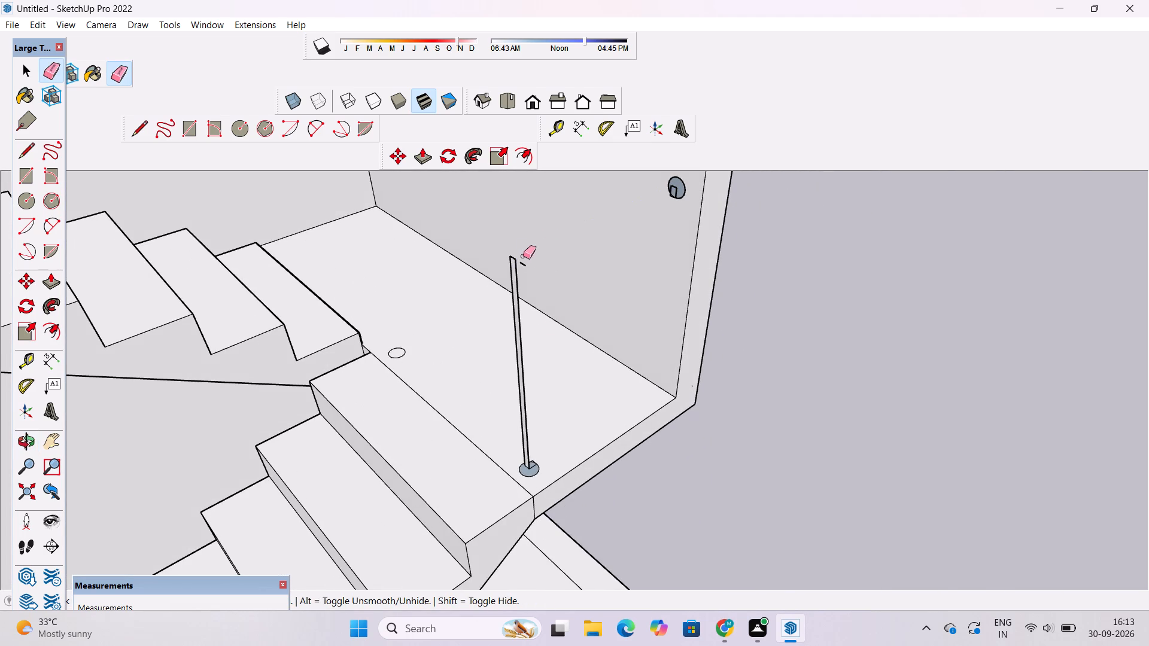
{"action": "left_click_drag", "start_coordinate": [515, 249], "coordinate": [525, 308]}
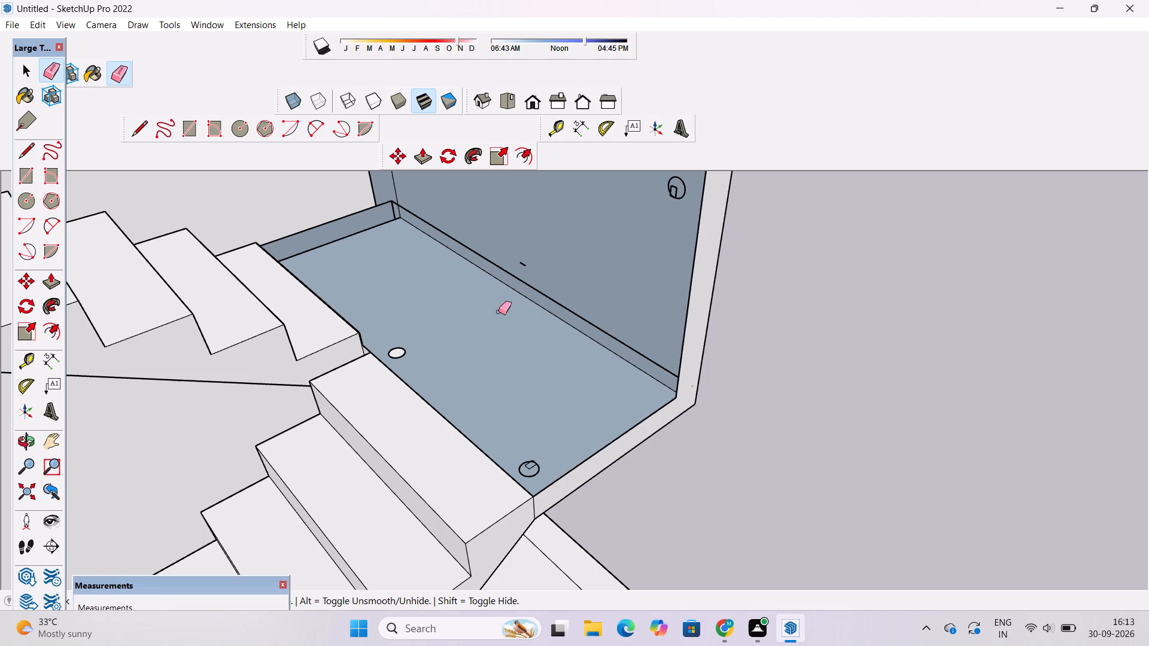
{"action": "key", "text": "ctrl+z"}
{"action": "left_click_drag", "start_coordinate": [531, 348], "coordinate": [511, 331]}
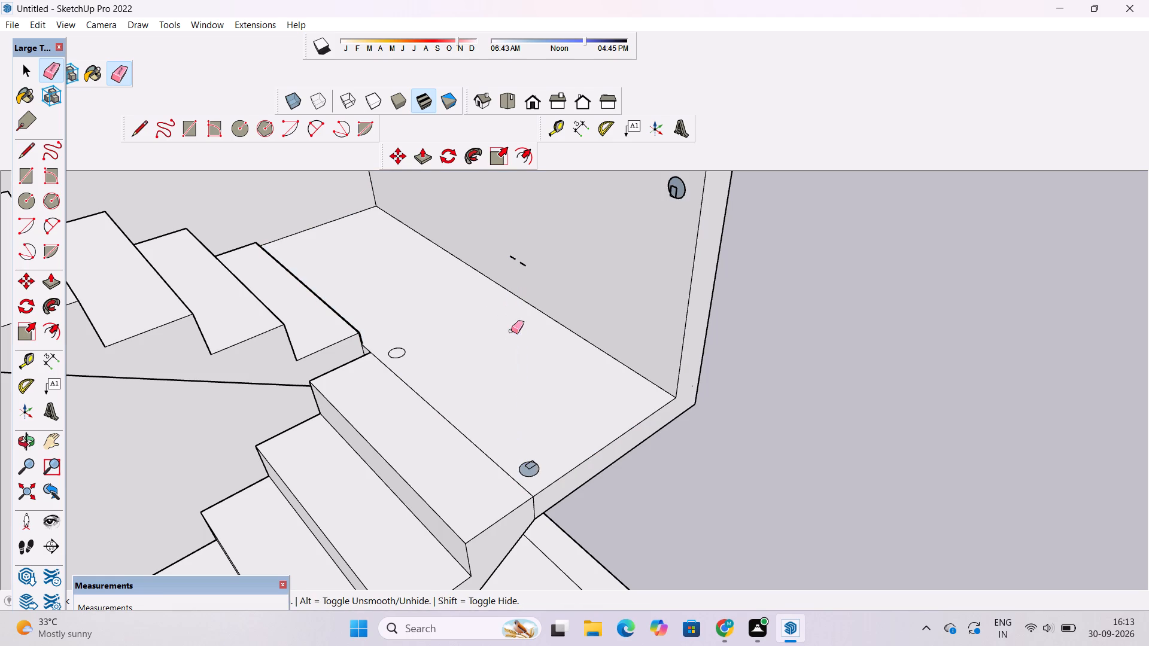
Erase the leftover post-base circle and its inner notch edges on the landing floor near the front corner.
{"action": "scroll", "coordinate": [531, 485], "scroll_direction": "up", "scroll_amount": 5}
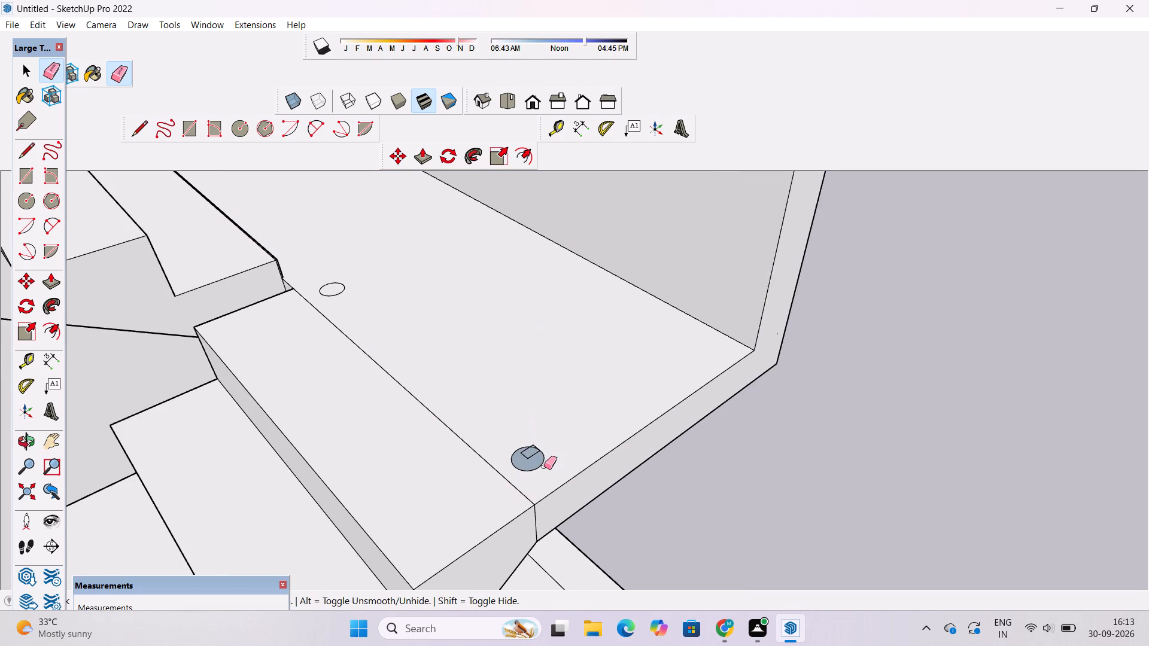
{"action": "scroll", "coordinate": [545, 459], "scroll_direction": "up", "scroll_amount": 4}
{"action": "left_click_drag", "start_coordinate": [539, 419], "coordinate": [523, 482]}
{"action": "left_click_drag", "start_coordinate": [515, 431], "coordinate": [498, 467]}
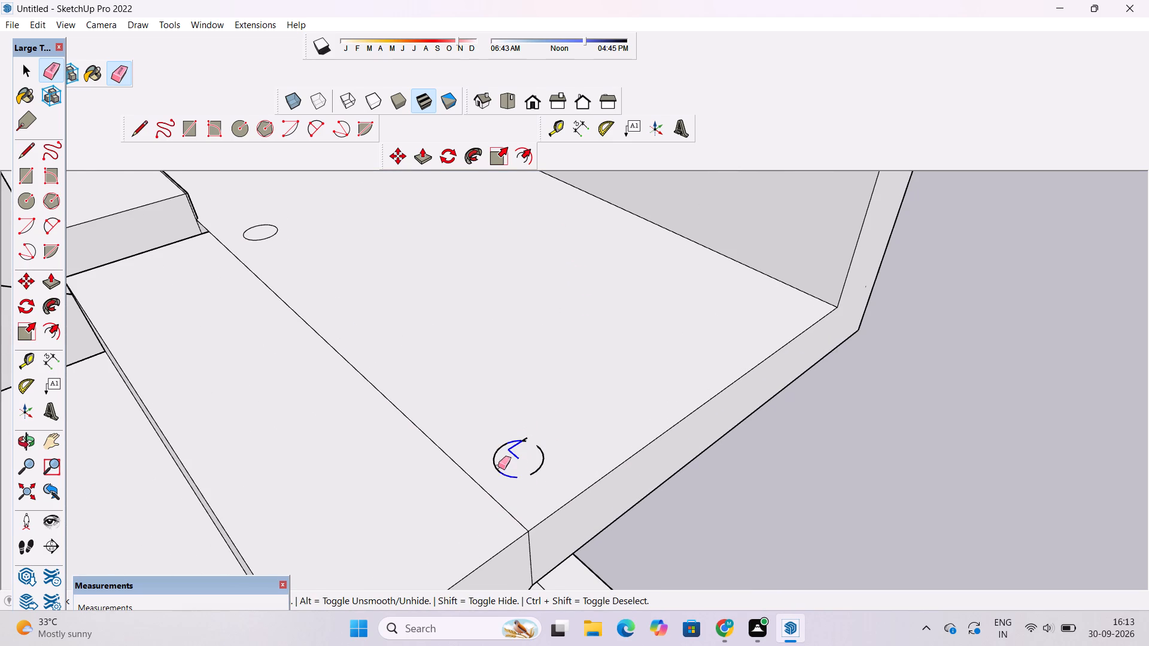
{"action": "left_click_drag", "start_coordinate": [498, 467], "coordinate": [536, 440]}
{"action": "left_click_drag", "start_coordinate": [536, 440], "coordinate": [499, 449]}
{"action": "scroll", "coordinate": [472, 461], "scroll_direction": "down", "scroll_amount": 6}
{"action": "left_click_drag", "start_coordinate": [515, 445], "coordinate": [504, 465]}
Erase the lower arc segments and part of the inner notch of the leftover rail circle on the side wall.
{"action": "scroll", "coordinate": [520, 452], "scroll_direction": "down", "scroll_amount": 5}
{"action": "scroll", "coordinate": [626, 181], "scroll_direction": "up", "scroll_amount": 2}
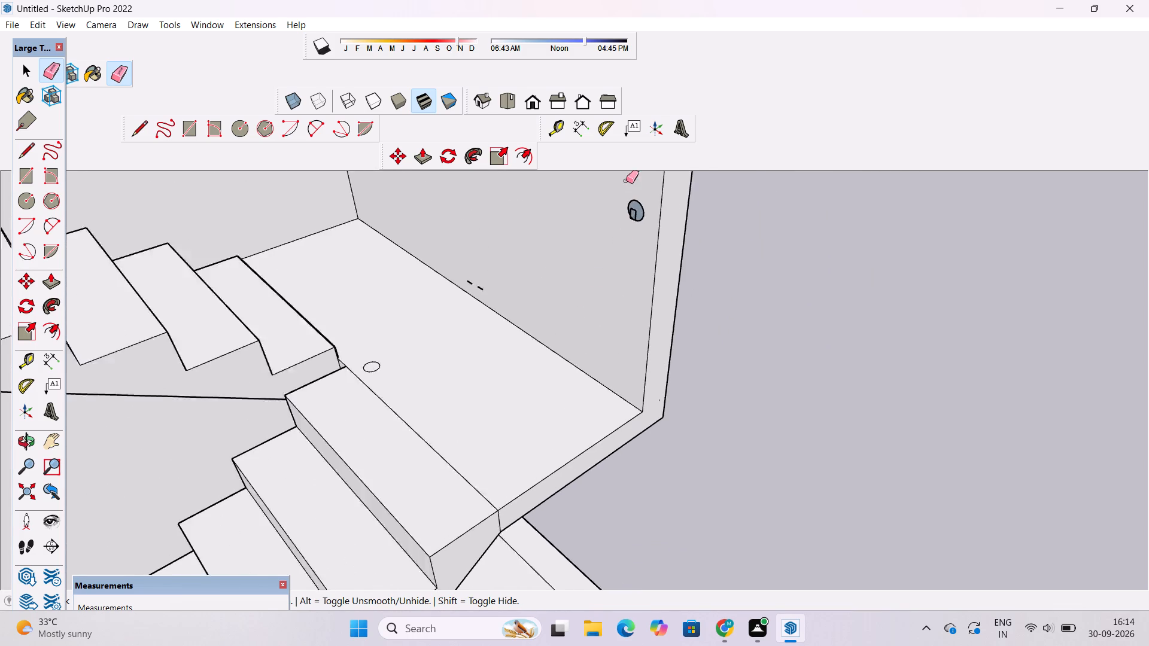
{"action": "scroll", "coordinate": [626, 181], "scroll_direction": "up", "scroll_amount": 6}
{"action": "left_click_drag", "start_coordinate": [637, 228], "coordinate": [642, 252]}
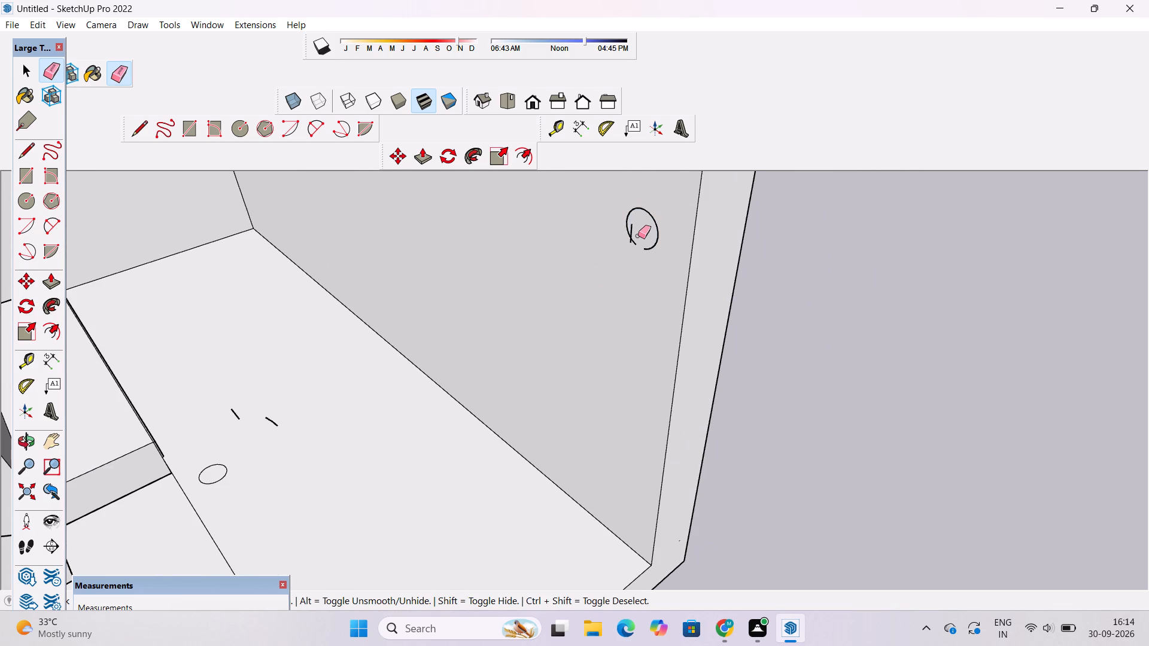
{"action": "left_click_drag", "start_coordinate": [635, 228], "coordinate": [632, 236]}
{"action": "scroll", "coordinate": [626, 226], "scroll_direction": "up", "scroll_amount": 6}
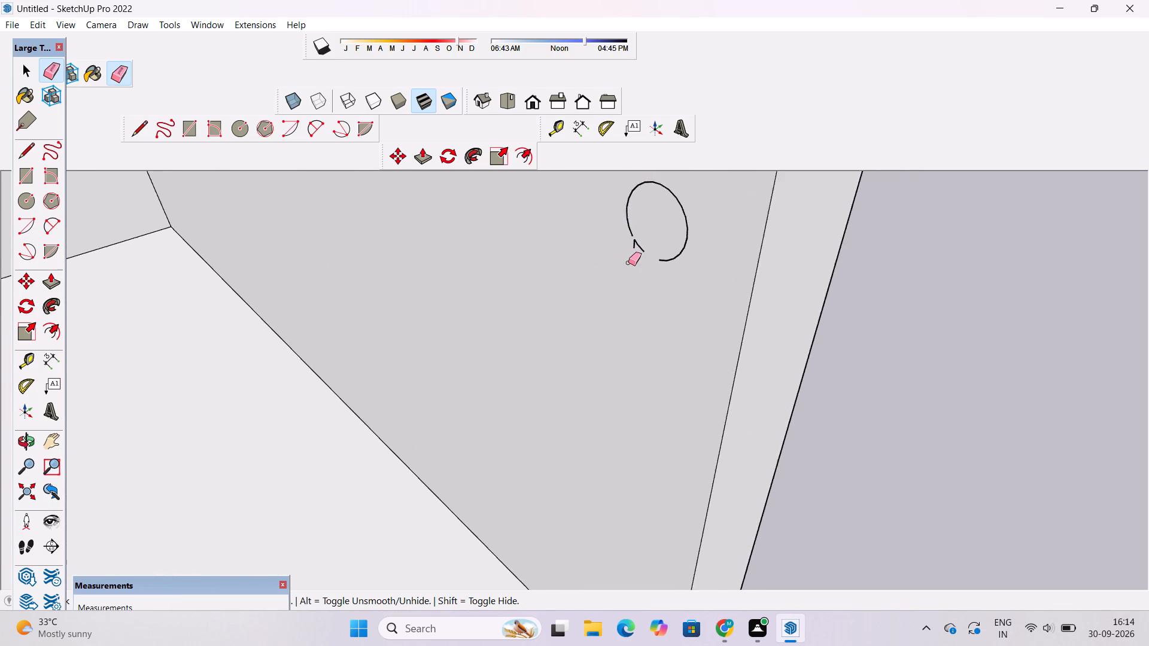
{"action": "scroll", "coordinate": [628, 263], "scroll_direction": "up", "scroll_amount": 2}
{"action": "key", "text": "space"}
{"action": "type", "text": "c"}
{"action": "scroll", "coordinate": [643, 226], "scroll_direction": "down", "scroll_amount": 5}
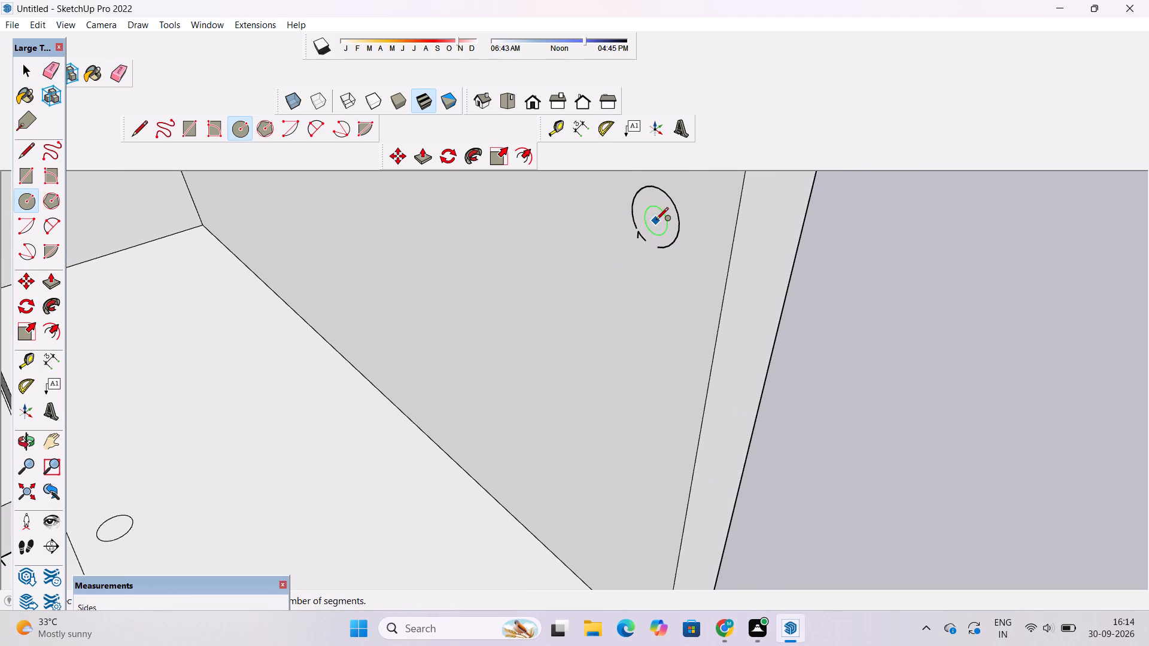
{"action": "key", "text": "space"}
Erase all remaining arc segments and notch edges of the old rail circle on the side wall.
{"action": "key", "text": "e"}
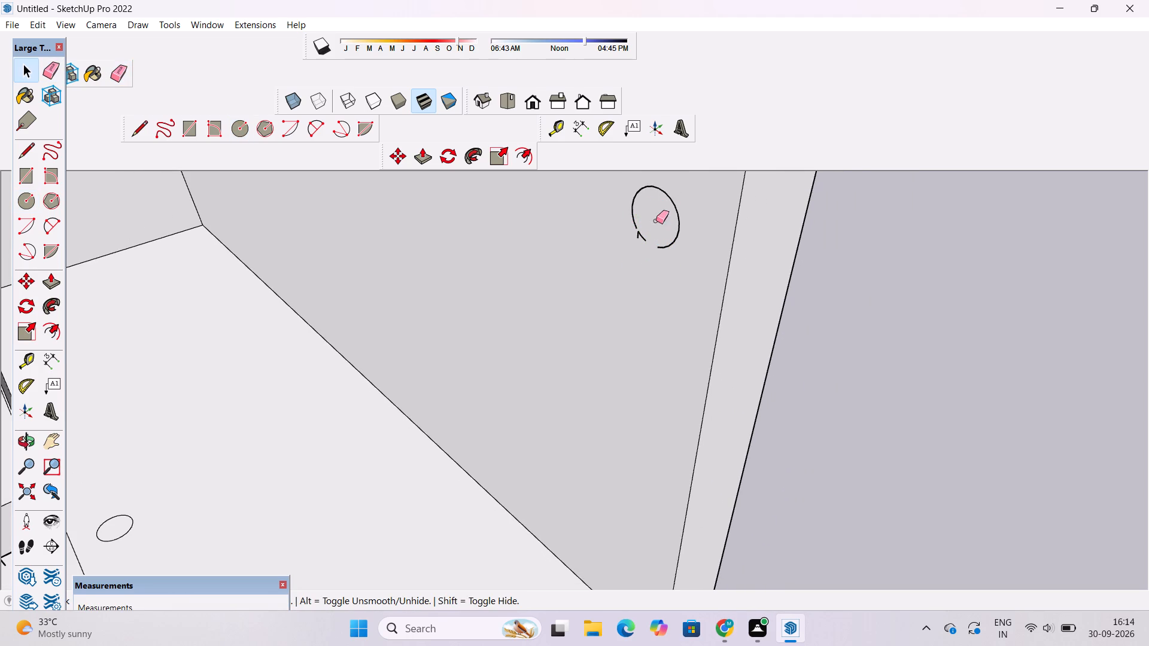
{"action": "left_click_drag", "start_coordinate": [676, 196], "coordinate": [656, 261]}
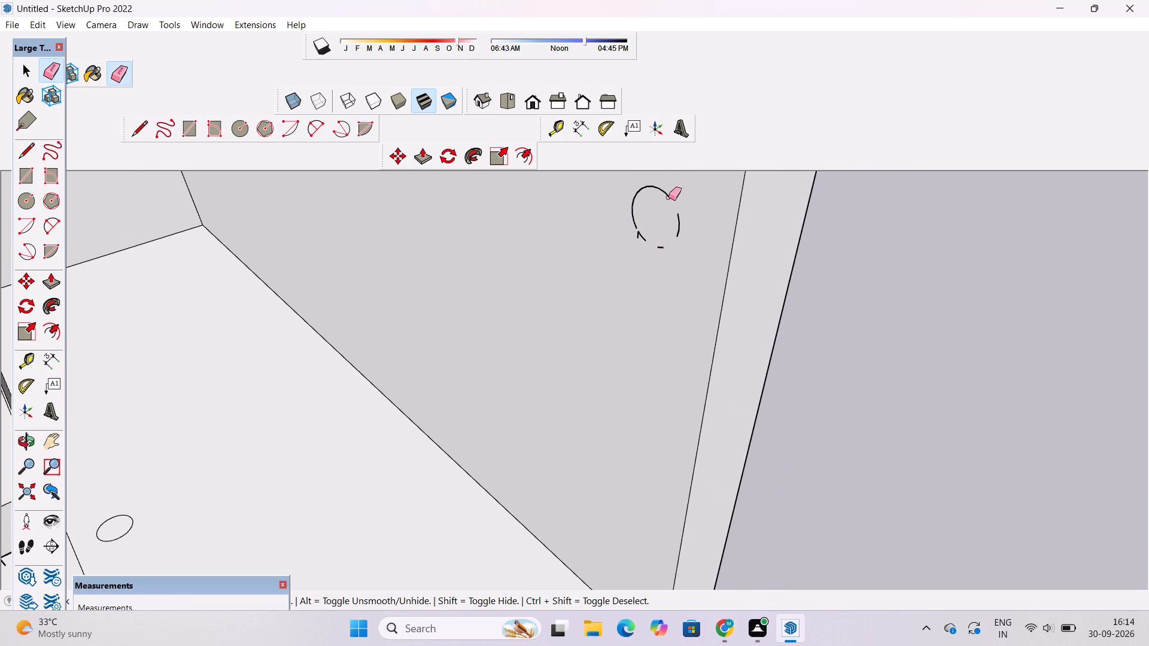
{"action": "left_click_drag", "start_coordinate": [668, 196], "coordinate": [631, 211]}
{"action": "left_click_drag", "start_coordinate": [631, 211], "coordinate": [658, 191]}
{"action": "left_click_drag", "start_coordinate": [657, 185], "coordinate": [634, 196]}
{"action": "left_click_drag", "start_coordinate": [634, 196], "coordinate": [640, 222]}
{"action": "left_click", "coordinate": [665, 246]}
{"action": "left_click_drag", "start_coordinate": [681, 214], "coordinate": [679, 218]}
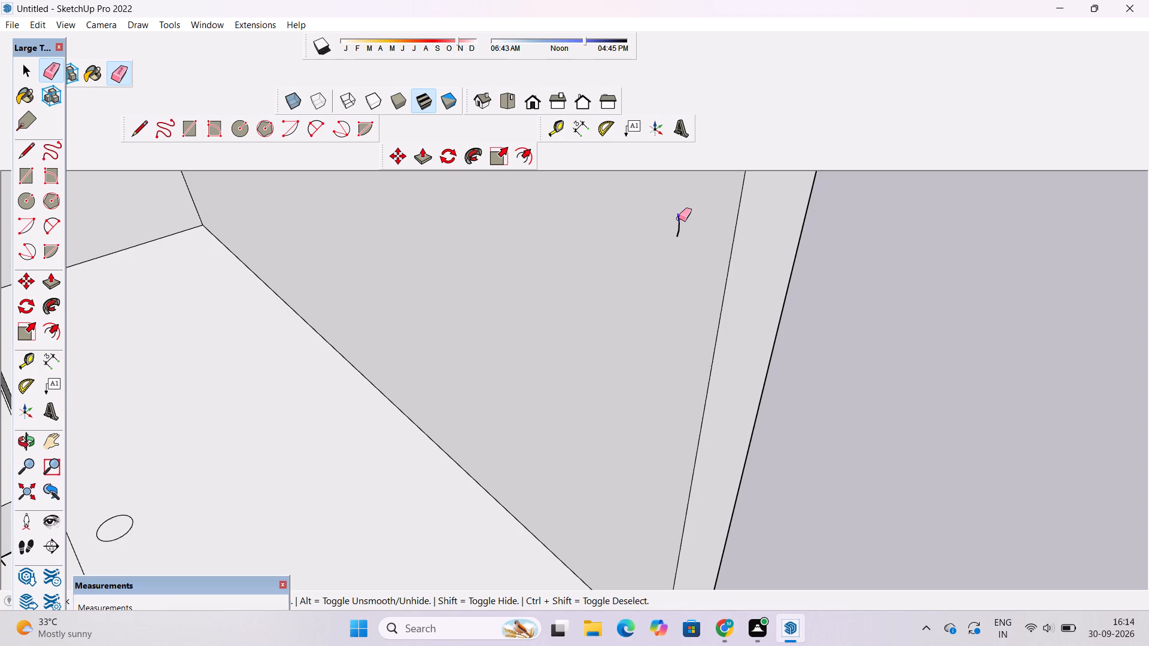
{"action": "left_click_drag", "start_coordinate": [679, 218], "coordinate": [668, 251]}
Erase the tiny stray edge fragments floating above the landing near its back corner.
{"action": "key", "text": "space"}
{"action": "scroll", "coordinate": [661, 251], "scroll_direction": "down", "scroll_amount": 6}
{"action": "key", "text": "o"}
{"action": "scroll", "coordinate": [784, 310], "scroll_direction": "down", "scroll_amount": 7}
{"action": "left_click_drag", "start_coordinate": [764, 447], "coordinate": [677, 454]}
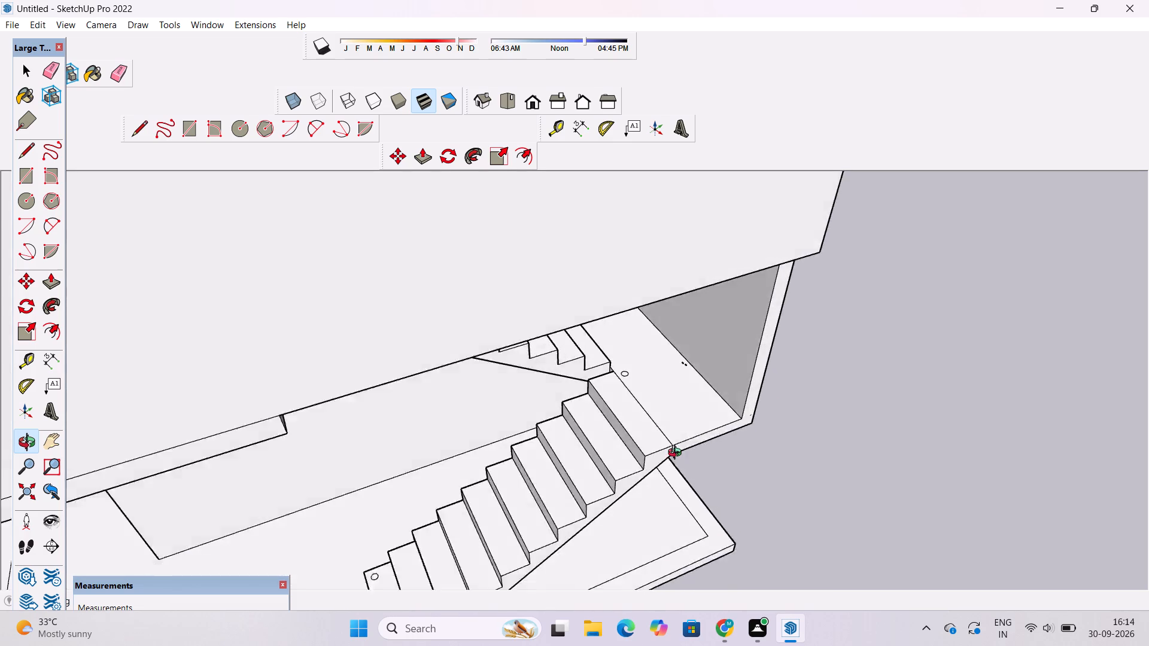
{"action": "left_click_drag", "start_coordinate": [677, 454], "coordinate": [614, 417]}
{"action": "scroll", "coordinate": [600, 400], "scroll_direction": "down", "scroll_amount": 5}
{"action": "left_click_drag", "start_coordinate": [604, 420], "coordinate": [612, 451], "text": "shift"}
{"action": "scroll", "coordinate": [618, 445], "scroll_direction": "up", "scroll_amount": 6}
{"action": "left_click_drag", "start_coordinate": [645, 452], "coordinate": [632, 414]}
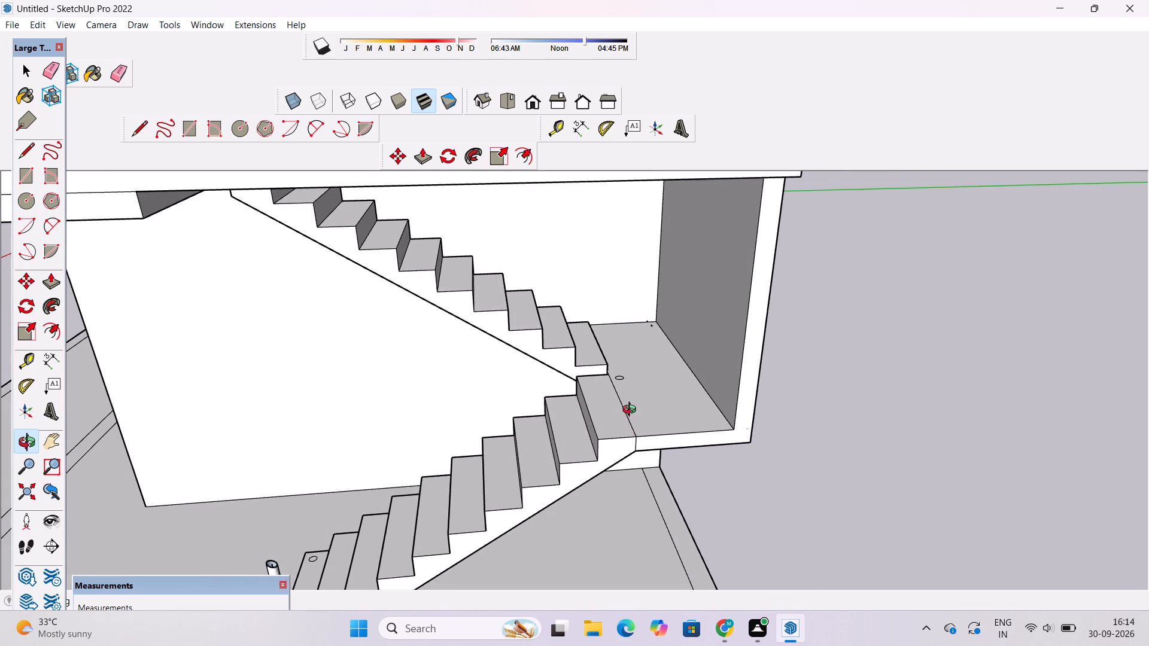
{"action": "key", "text": "e"}
{"action": "scroll", "coordinate": [617, 376], "scroll_direction": "up", "scroll_amount": 2}
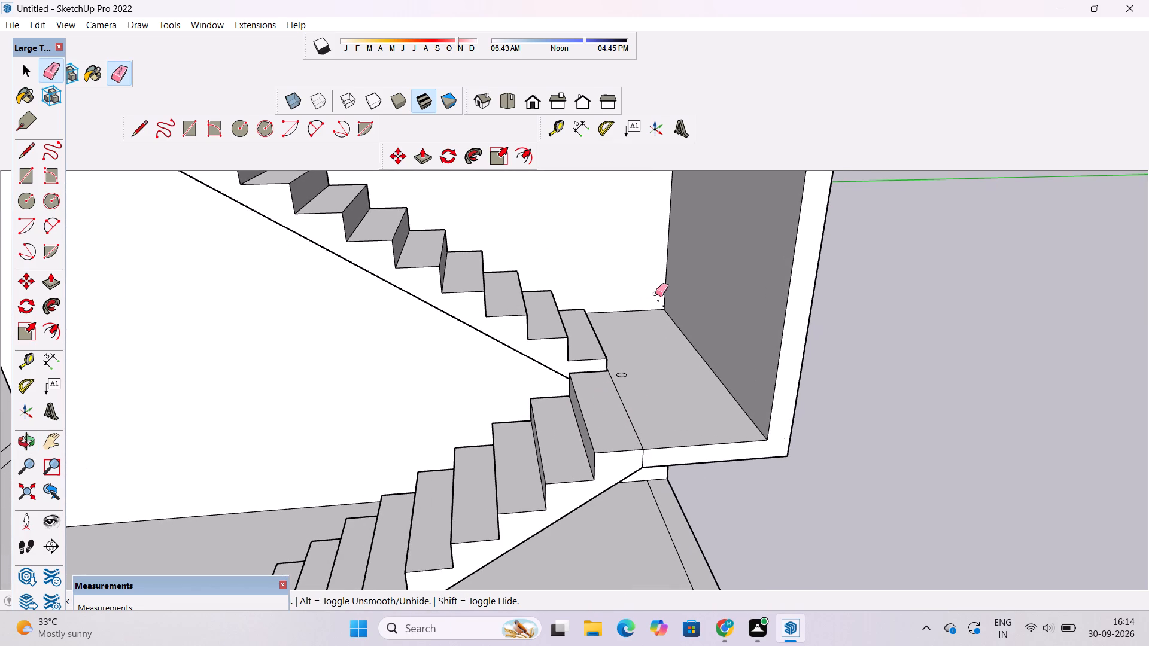
{"action": "left_click_drag", "start_coordinate": [655, 294], "coordinate": [660, 302]}
{"action": "left_click", "coordinate": [660, 306]}
Erase the last short stray edge floating over the landing.
{"action": "scroll", "coordinate": [670, 332], "scroll_direction": "up", "scroll_amount": 7}
{"action": "left_click", "coordinate": [659, 271]}
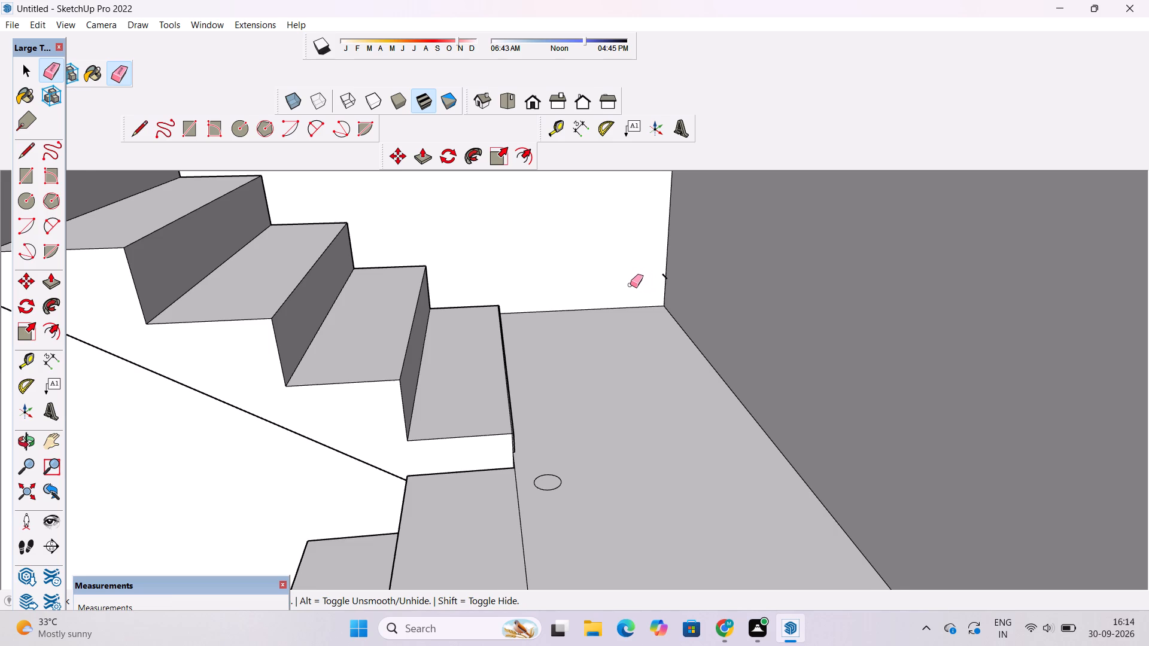
{"action": "scroll", "coordinate": [630, 285], "scroll_direction": "up", "scroll_amount": 1}
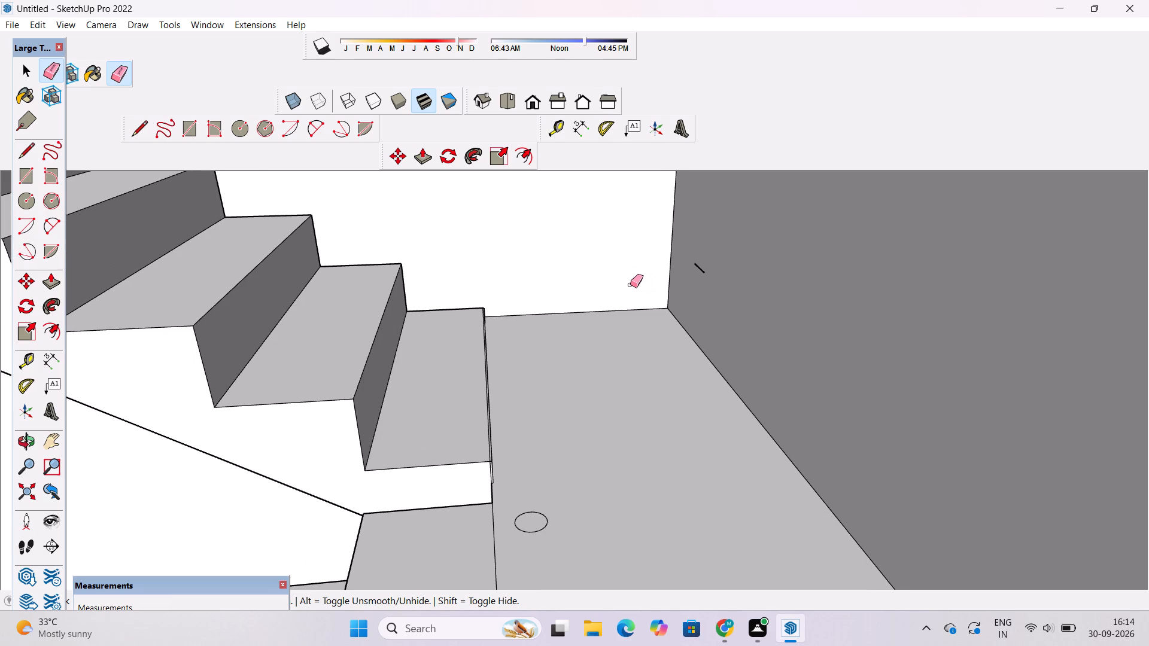
{"action": "scroll", "coordinate": [630, 285], "scroll_direction": "up", "scroll_amount": 2}
{"action": "scroll", "coordinate": [630, 285], "scroll_direction": "down", "scroll_amount": 3}
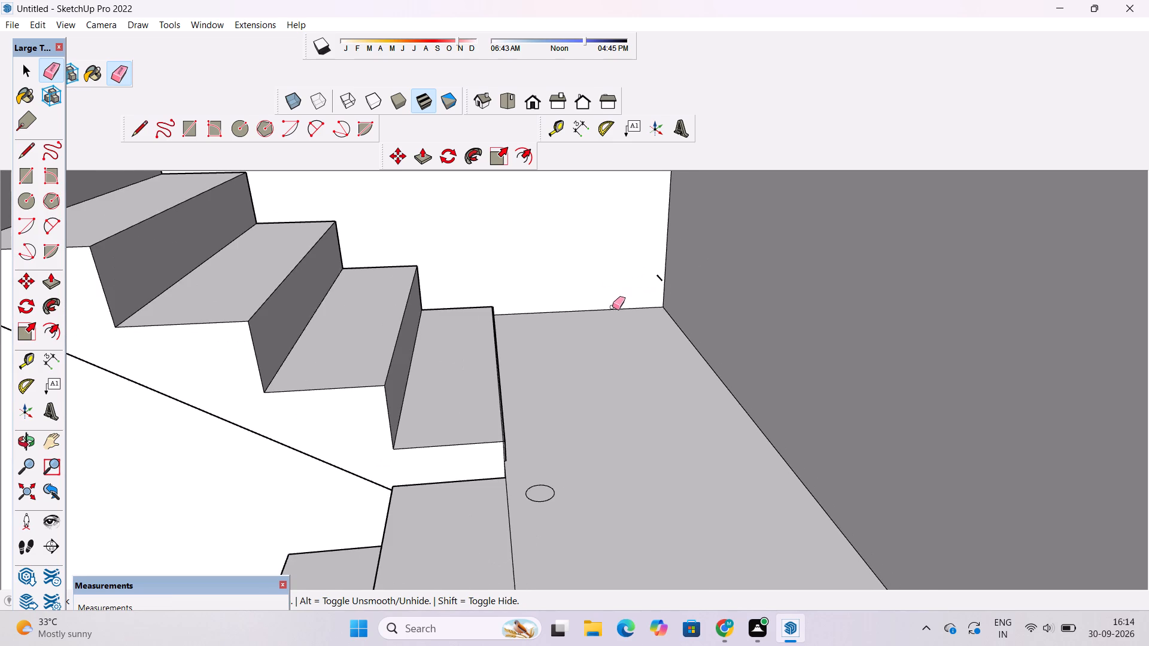
{"action": "scroll", "coordinate": [617, 320], "scroll_direction": "up", "scroll_amount": 3}
{"action": "scroll", "coordinate": [577, 389], "scroll_direction": "down", "scroll_amount": 2}
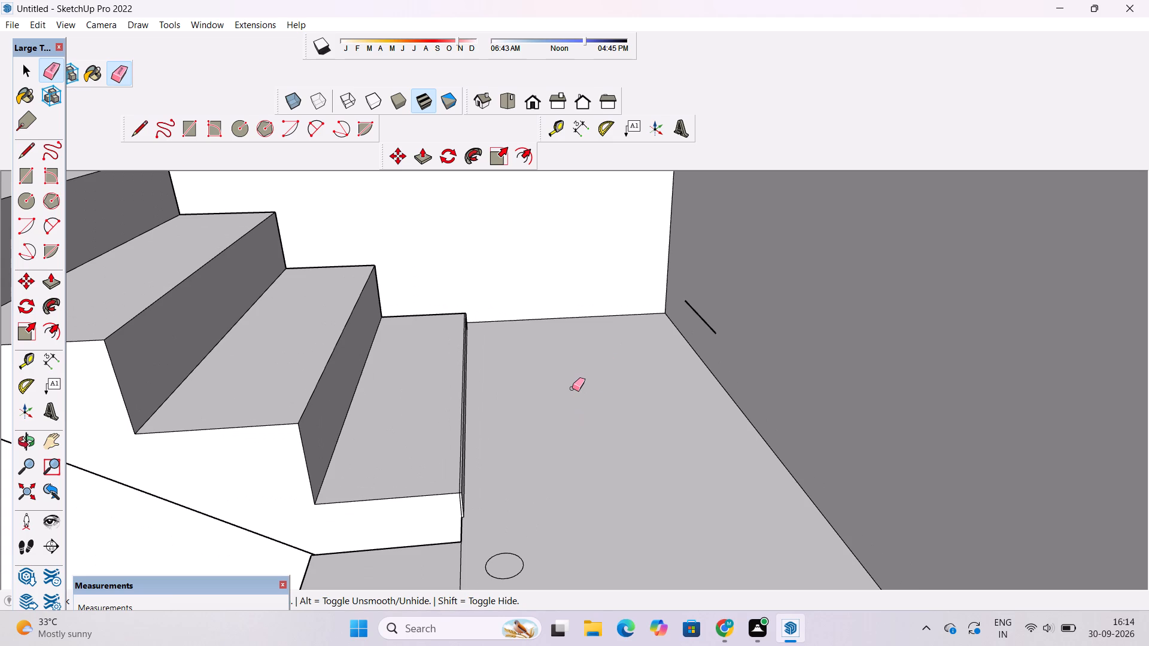
{"action": "scroll", "coordinate": [572, 388], "scroll_direction": "down", "scroll_amount": 1}
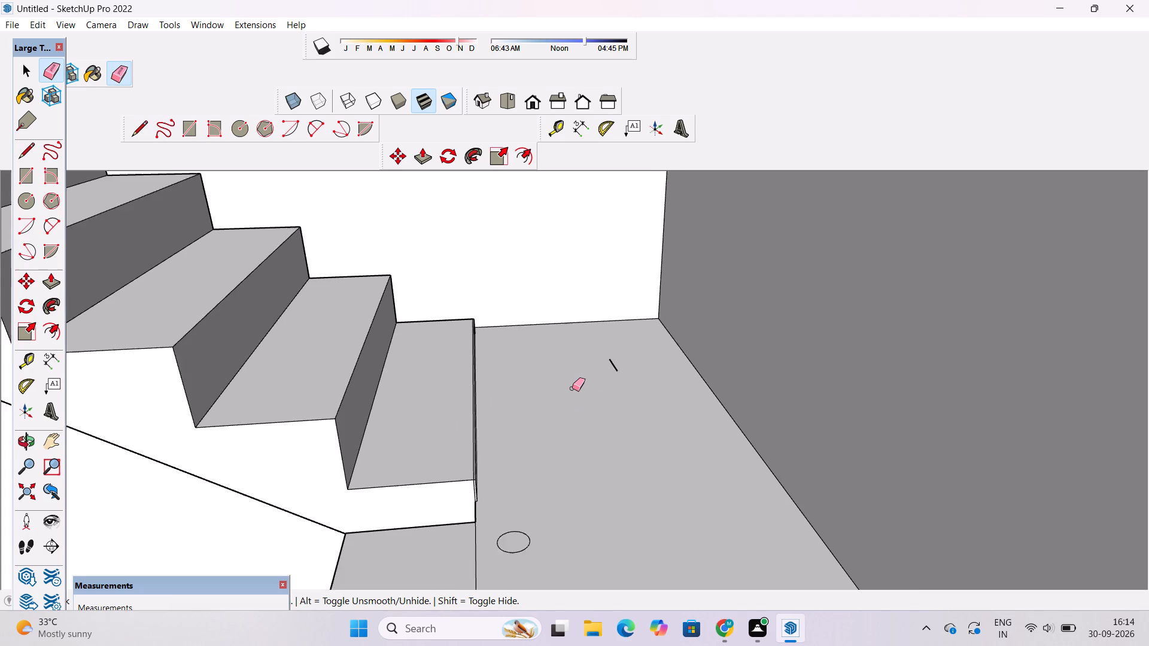
{"action": "scroll", "coordinate": [572, 388], "scroll_direction": "down", "scroll_amount": 1}
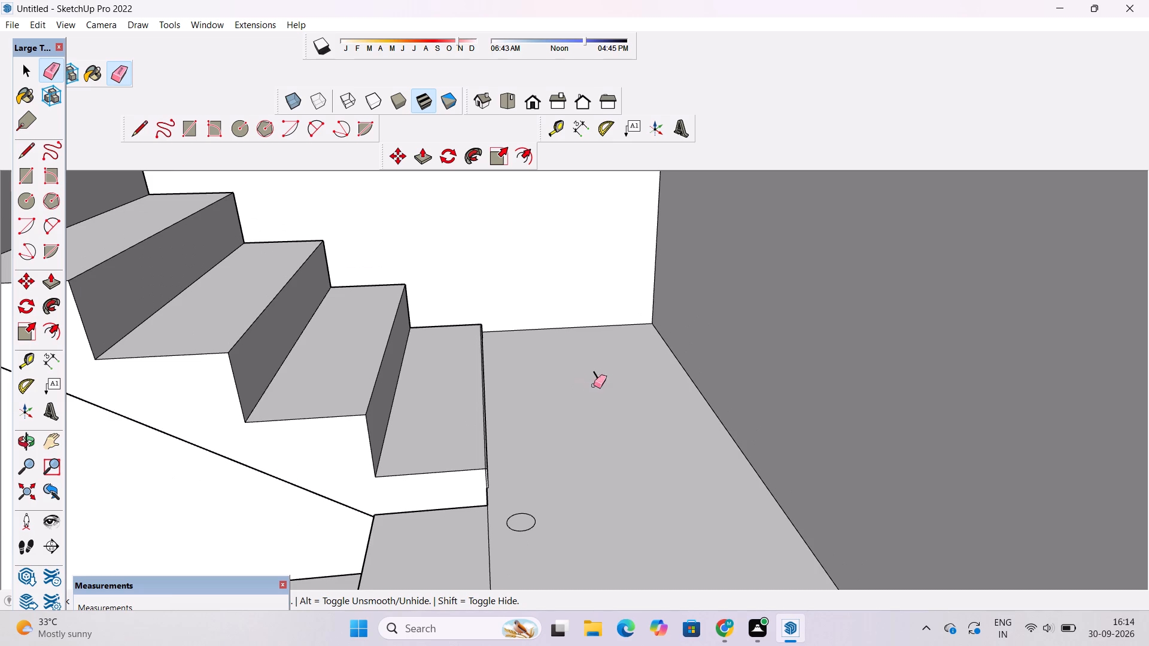
{"action": "left_click_drag", "start_coordinate": [598, 365], "coordinate": [597, 377]}
Examine the landing, side wall and adjoining stair flights from several angles.
{"action": "key", "text": "space"}
{"action": "key", "text": "o"}
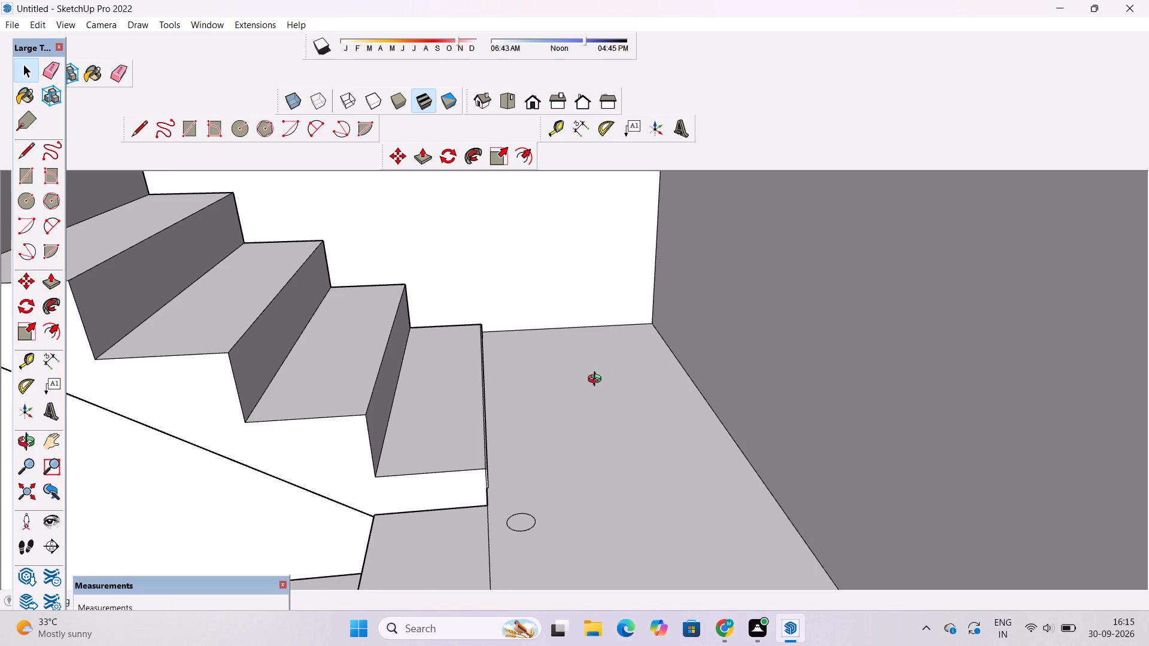
{"action": "scroll", "coordinate": [588, 382], "scroll_direction": "down", "scroll_amount": 2}
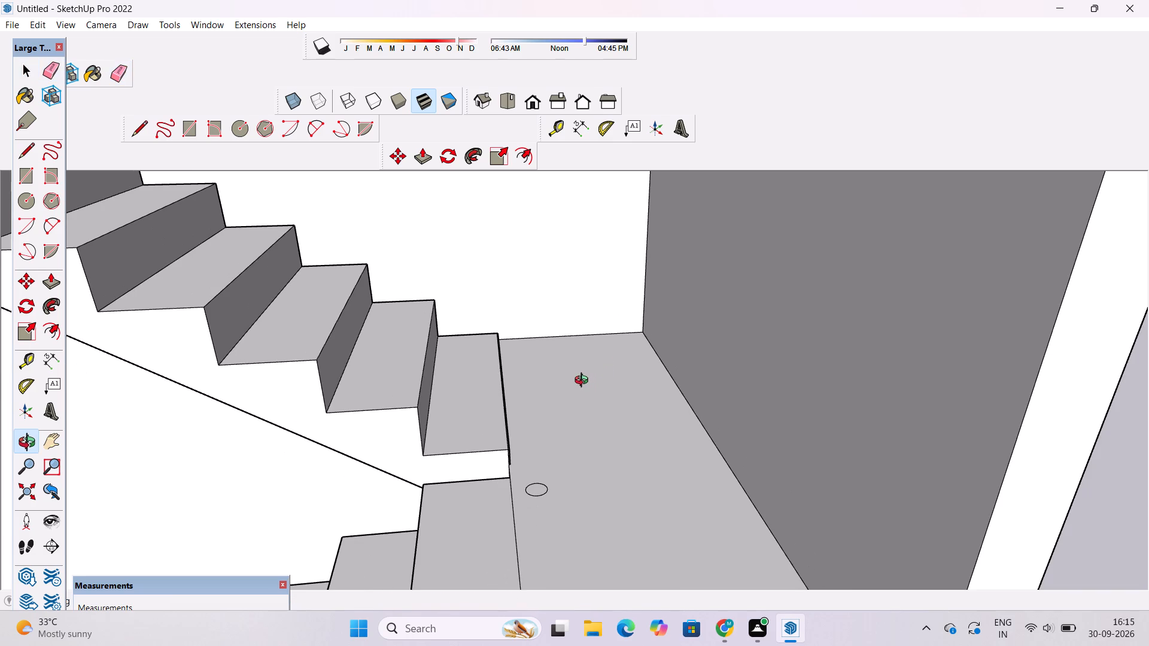
{"action": "scroll", "coordinate": [592, 388], "scroll_direction": "down", "scroll_amount": 2}
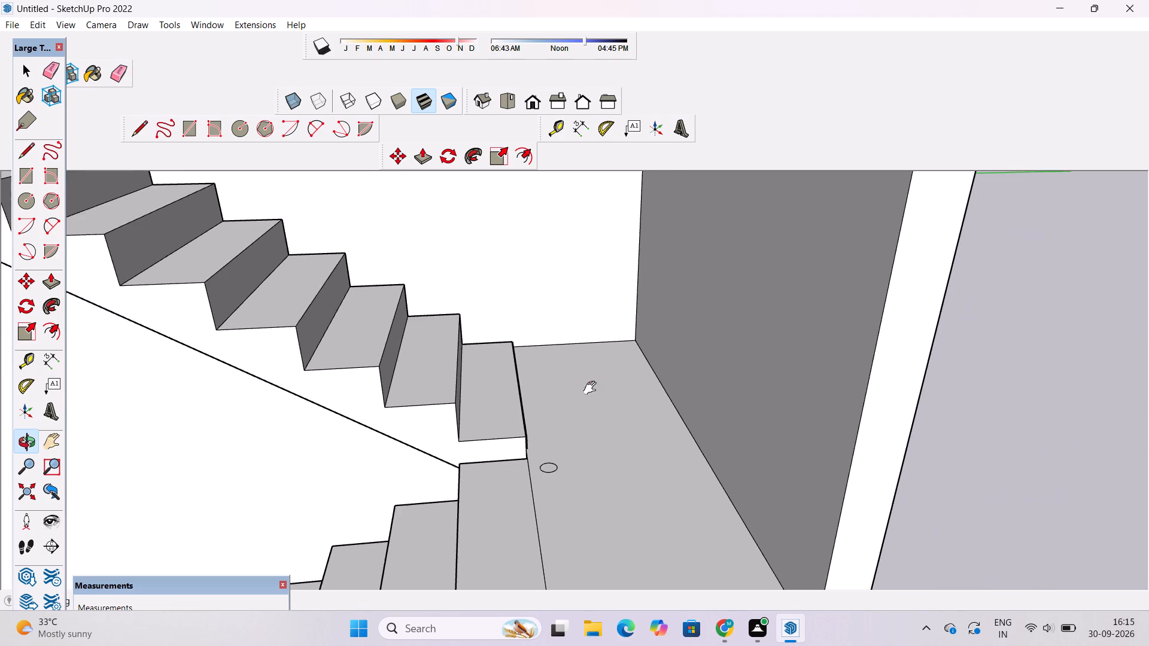
{"action": "left_click_drag", "start_coordinate": [592, 392], "coordinate": [603, 422], "text": "shift"}
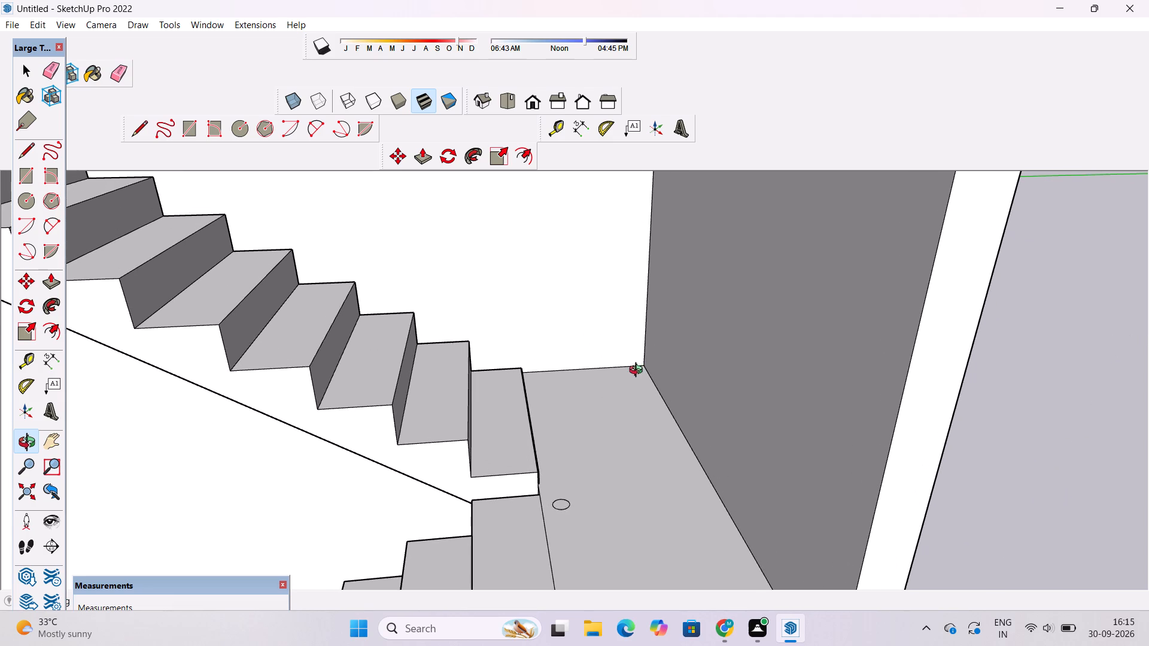
{"action": "left_click_drag", "start_coordinate": [639, 371], "coordinate": [602, 382]}
{"action": "scroll", "coordinate": [595, 385], "scroll_direction": "down", "scroll_amount": 2}
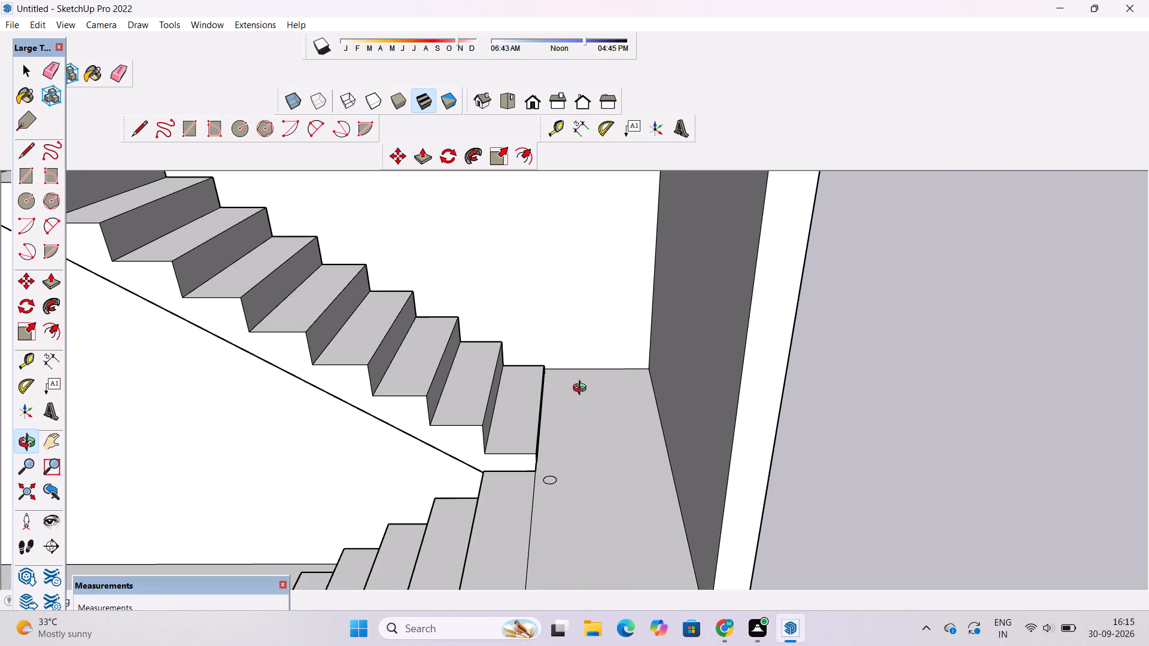
{"action": "scroll", "coordinate": [582, 389], "scroll_direction": "up", "scroll_amount": 1}
{"action": "left_click_drag", "start_coordinate": [582, 389], "coordinate": [585, 410], "text": "shift"}
{"action": "scroll", "coordinate": [585, 410], "scroll_direction": "up", "scroll_amount": 1}
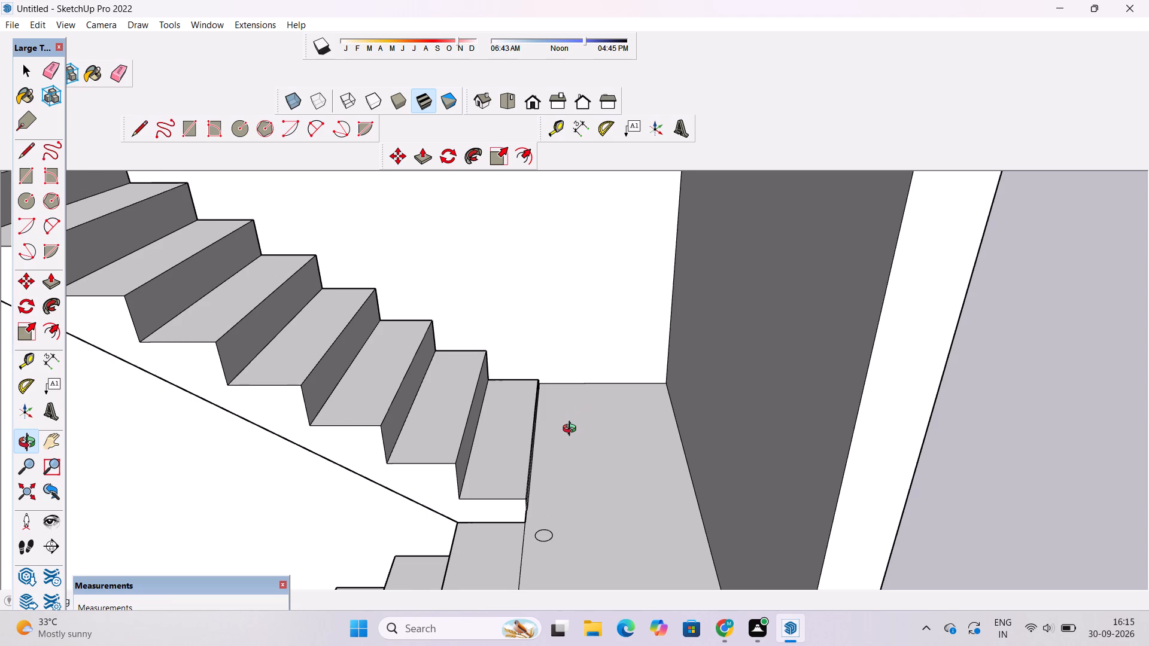
{"action": "scroll", "coordinate": [572, 430], "scroll_direction": "down", "scroll_amount": 4}
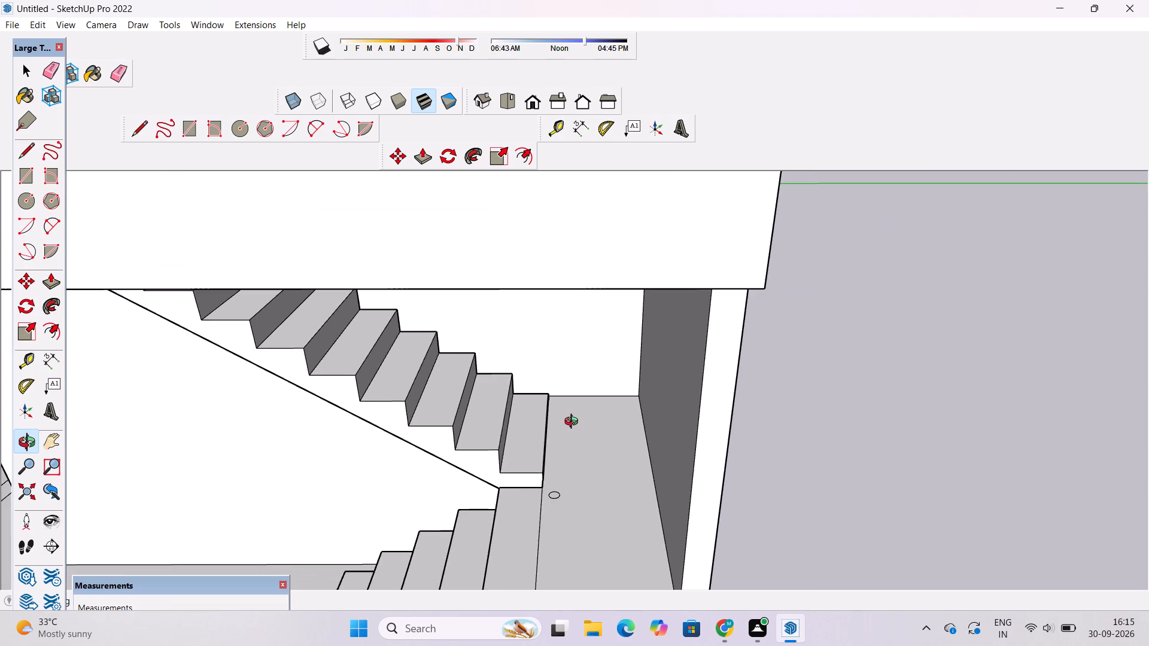
Examine both stair flights, the landing and the porch above from several angles and distances.
{"action": "scroll", "coordinate": [574, 423], "scroll_direction": "down", "scroll_amount": 3}
{"action": "scroll", "coordinate": [575, 419], "scroll_direction": "up", "scroll_amount": 2}
{"action": "left_click_drag", "start_coordinate": [575, 419], "coordinate": [597, 406], "text": "shift"}
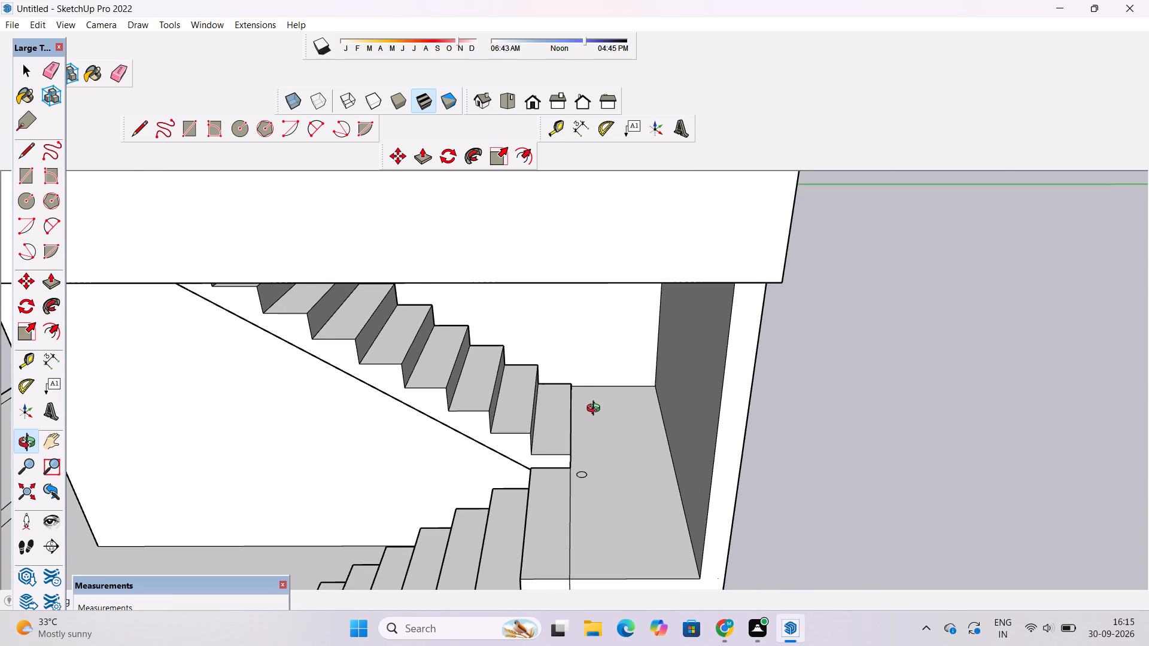
{"action": "scroll", "coordinate": [596, 410], "scroll_direction": "down", "scroll_amount": 2}
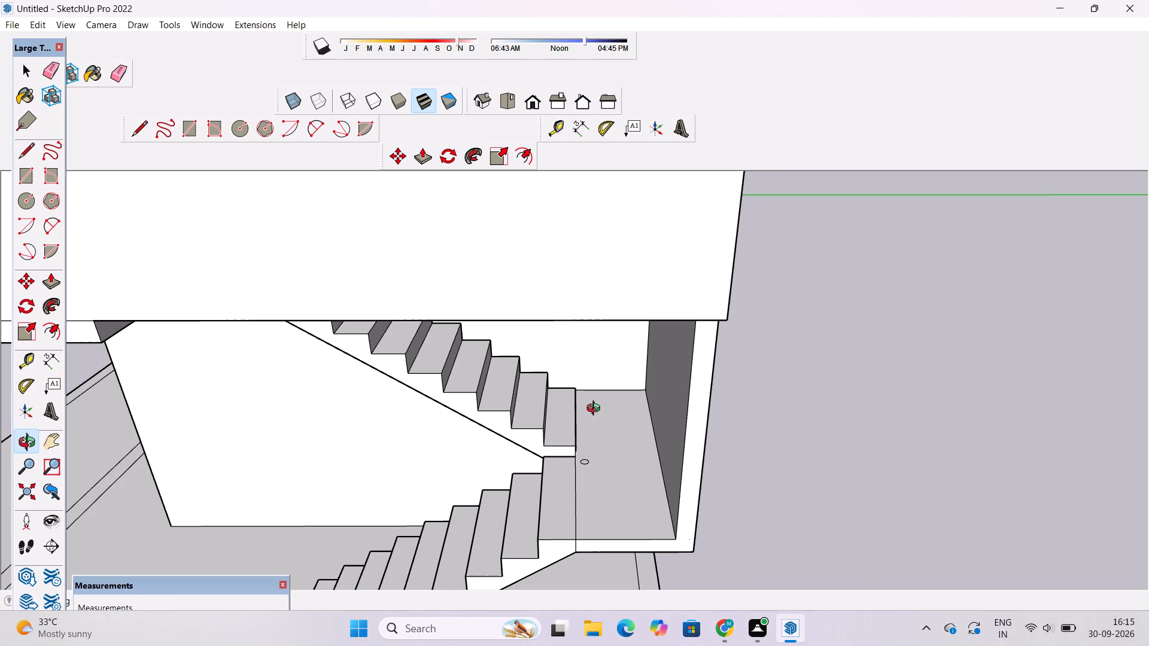
{"action": "scroll", "coordinate": [597, 410], "scroll_direction": "down", "scroll_amount": 4}
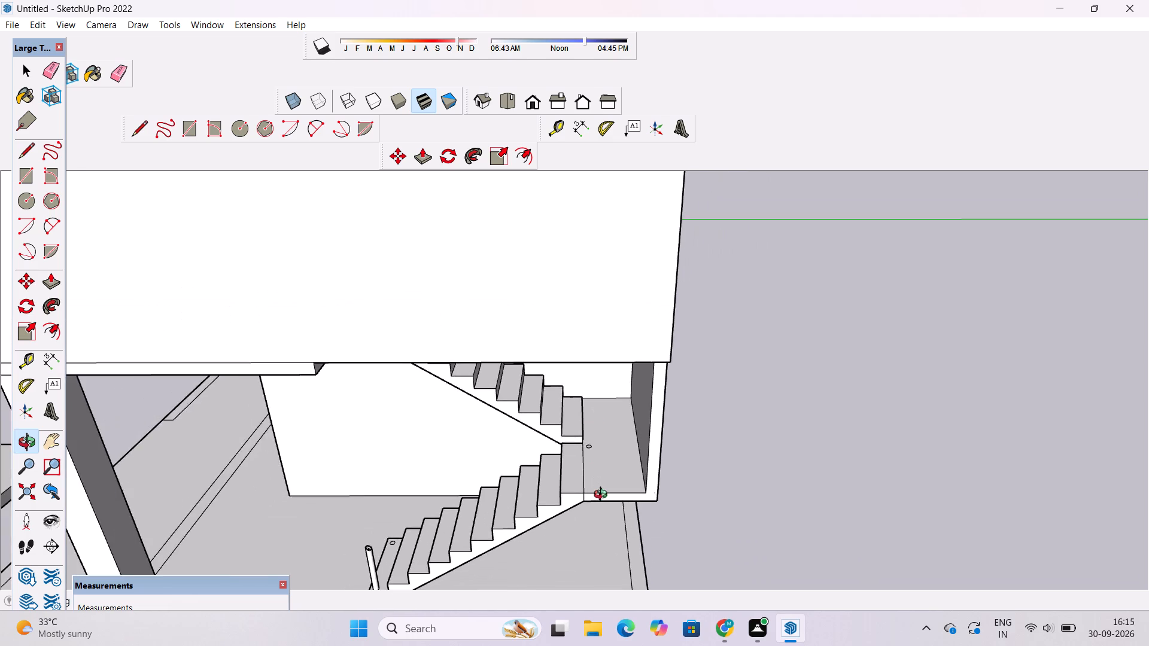
{"action": "scroll", "coordinate": [603, 496], "scroll_direction": "down", "scroll_amount": 2}
{"action": "left_click_drag", "start_coordinate": [596, 505], "coordinate": [633, 426]}
{"action": "scroll", "coordinate": [602, 445], "scroll_direction": "up", "scroll_amount": 3}
{"action": "left_click_drag", "start_coordinate": [602, 445], "coordinate": [630, 522]}
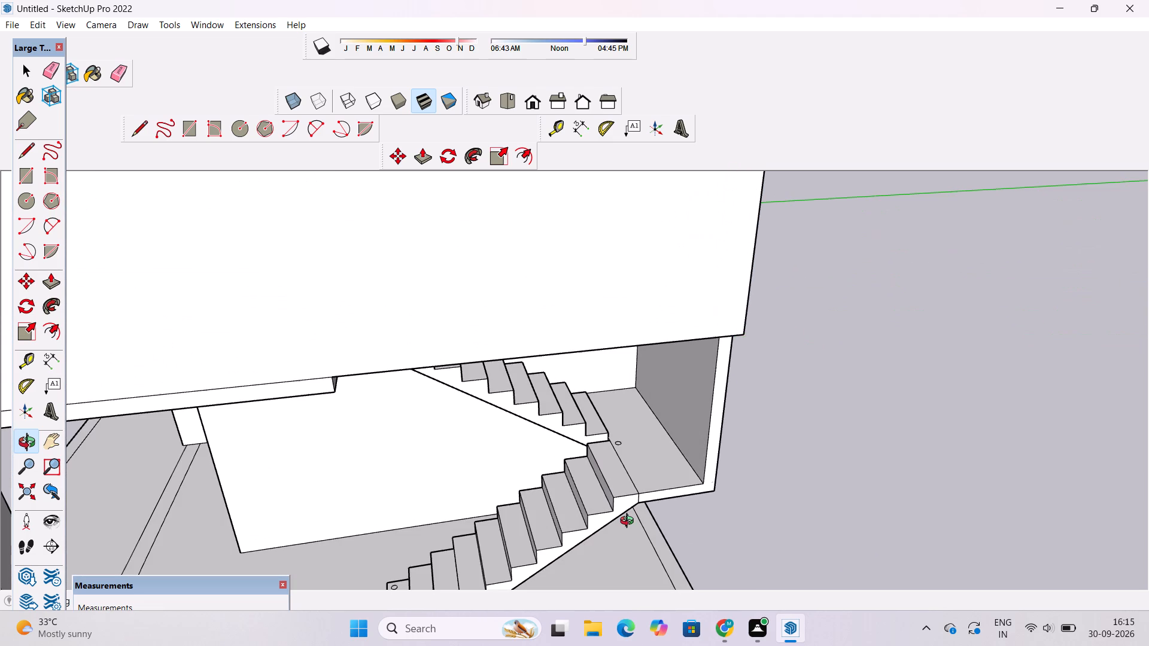
{"action": "left_click_drag", "start_coordinate": [628, 522], "coordinate": [615, 491], "text": "shift"}
{"action": "scroll", "coordinate": [607, 483], "scroll_direction": "down", "scroll_amount": 1}
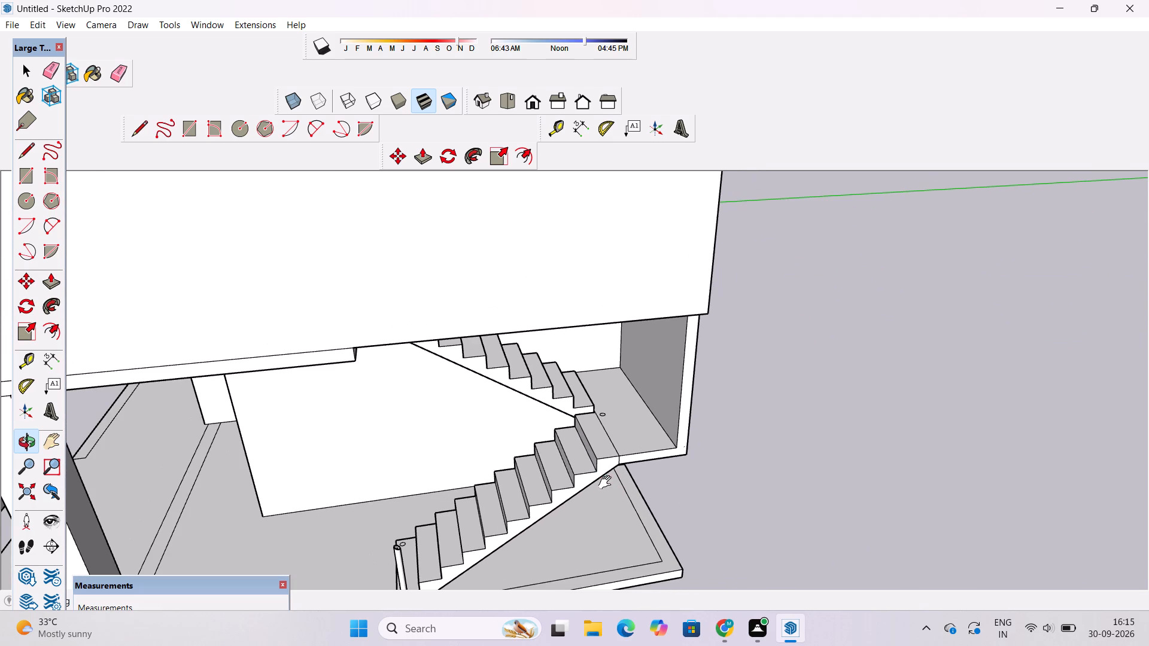
{"action": "left_click_drag", "start_coordinate": [604, 487], "coordinate": [601, 465], "text": "shift"}
{"action": "scroll", "coordinate": [592, 472], "scroll_direction": "down", "scroll_amount": 2}
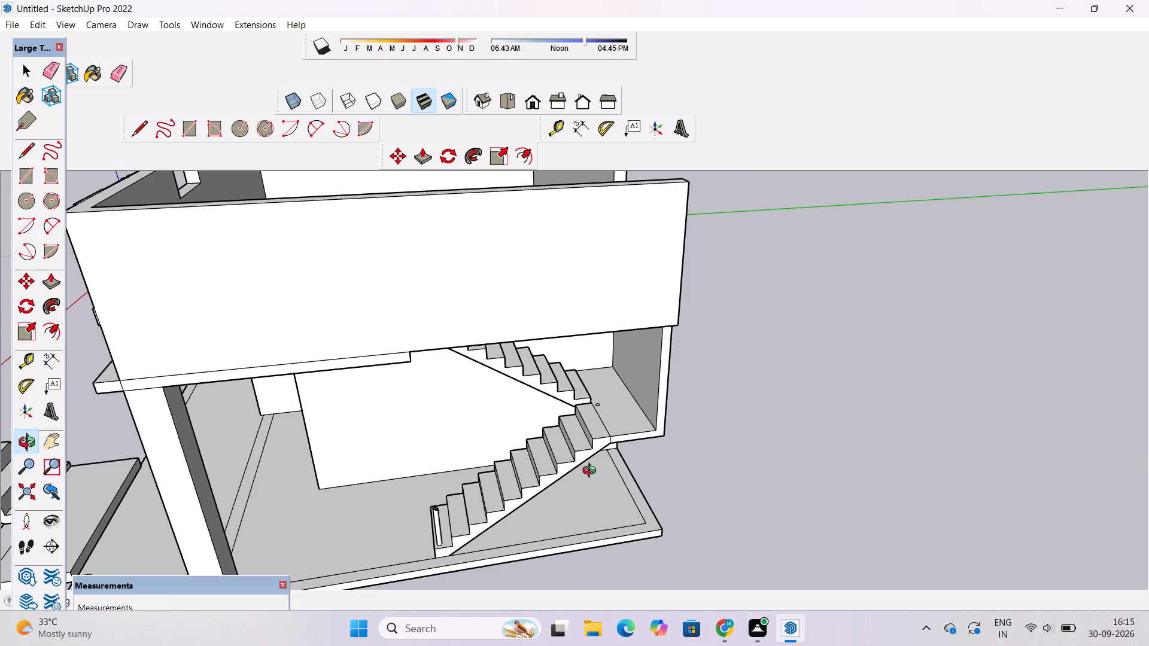
{"action": "left_click_drag", "start_coordinate": [565, 483], "coordinate": [560, 453], "text": "shift"}
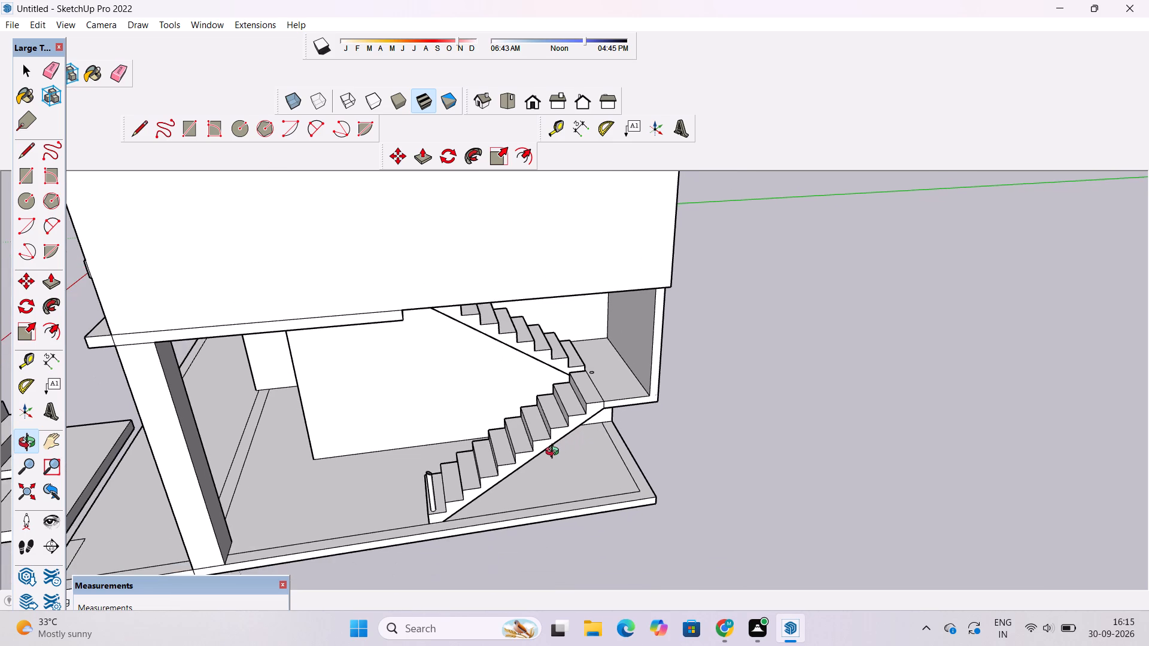
{"action": "left_click_drag", "start_coordinate": [555, 453], "coordinate": [551, 496], "text": "shift"}
{"action": "left_click_drag", "start_coordinate": [513, 546], "coordinate": [518, 581], "text": "shift"}
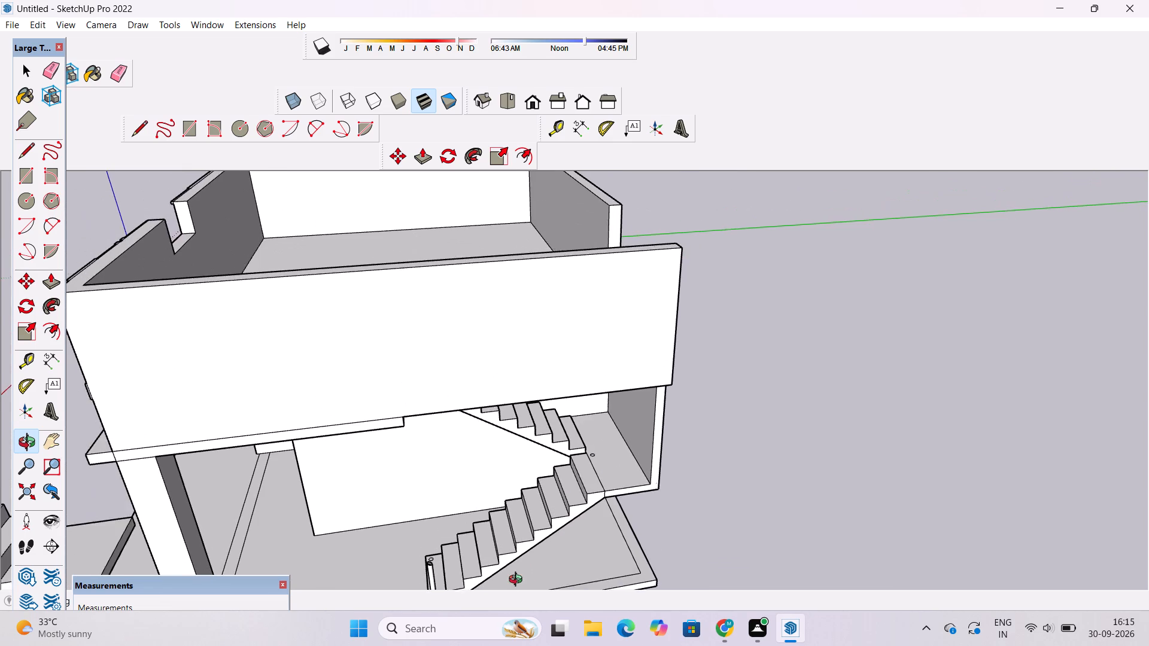
{"action": "left_click_drag", "start_coordinate": [518, 581], "coordinate": [516, 503]}
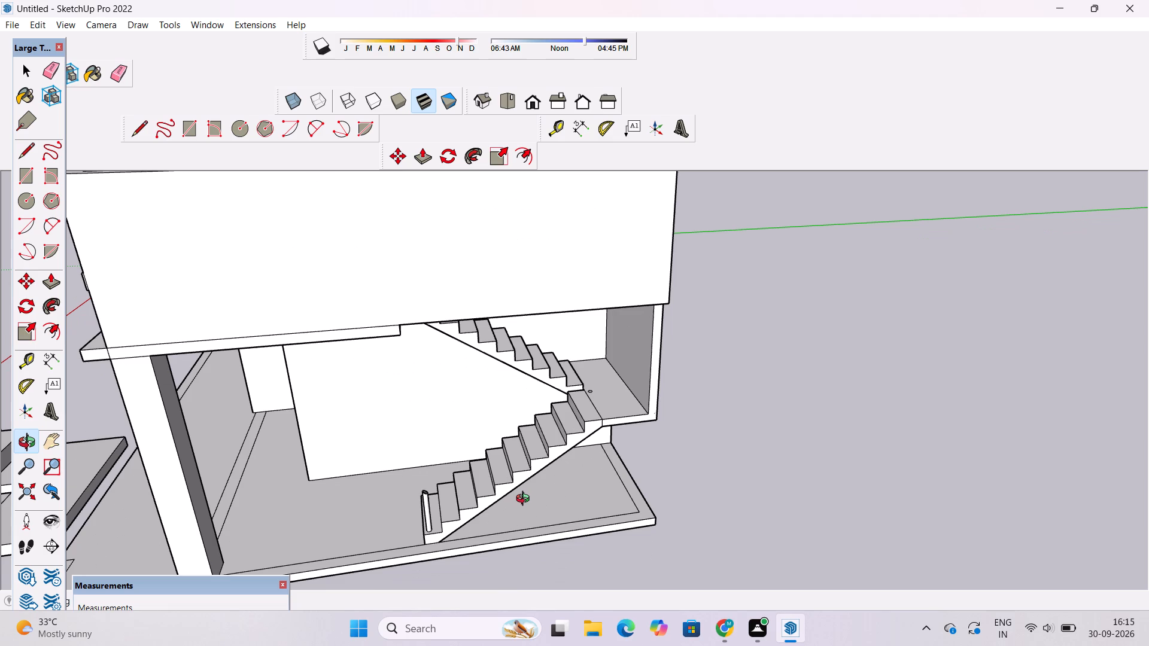
{"action": "left_click_drag", "start_coordinate": [457, 526], "coordinate": [469, 440], "text": "shift"}
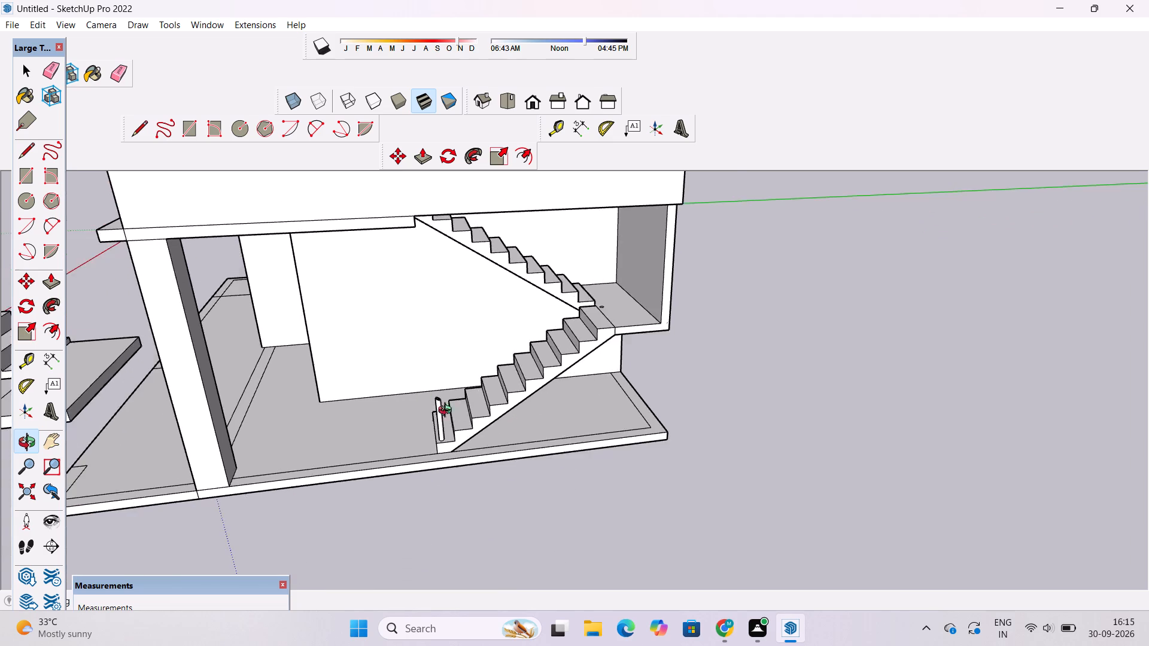
Erase a side edge of the round post on the bottom tread and delete the post's side surface.
{"action": "scroll", "coordinate": [423, 395], "scroll_direction": "up", "scroll_amount": 4}
{"action": "scroll", "coordinate": [453, 449], "scroll_direction": "up", "scroll_amount": 5}
{"action": "left_click_drag", "start_coordinate": [457, 444], "coordinate": [427, 422], "text": "shift"}
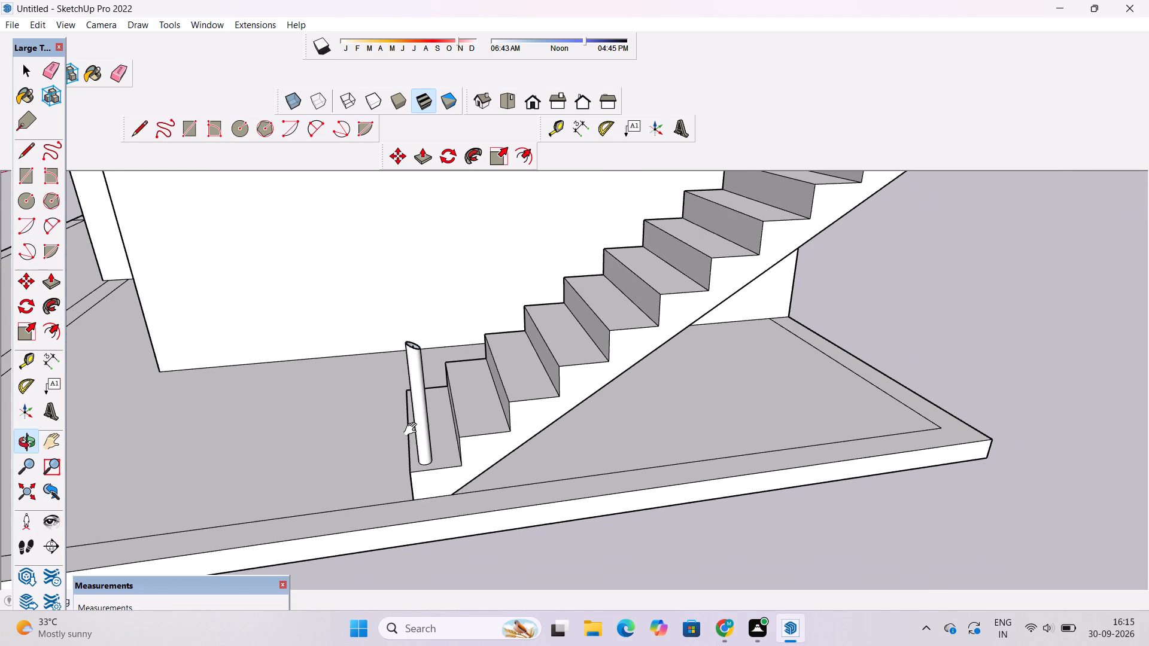
{"action": "scroll", "coordinate": [242, 496], "scroll_direction": "up", "scroll_amount": 4}
{"action": "left_click_drag", "start_coordinate": [418, 413], "coordinate": [285, 443], "text": "shift"}
{"action": "scroll", "coordinate": [333, 420], "scroll_direction": "up", "scroll_amount": 1}
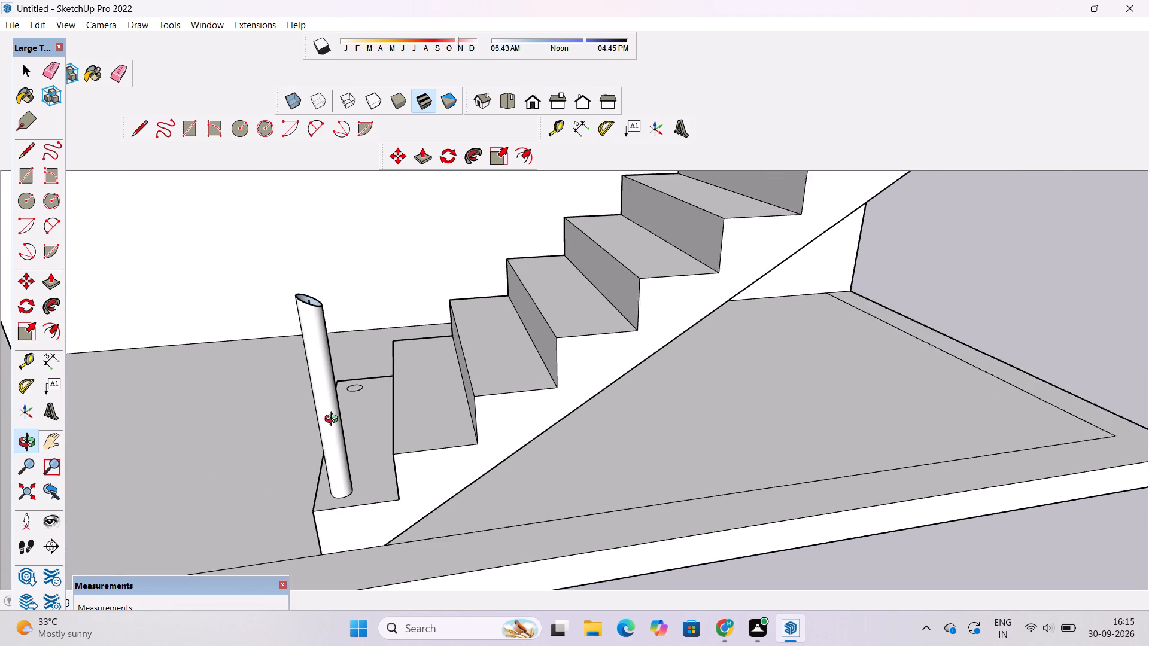
{"action": "scroll", "coordinate": [334, 420], "scroll_direction": "up", "scroll_amount": 1}
{"action": "key", "text": "e"}
{"action": "left_click", "coordinate": [320, 345]}
{"action": "left_click_drag", "start_coordinate": [321, 288], "coordinate": [318, 291]}
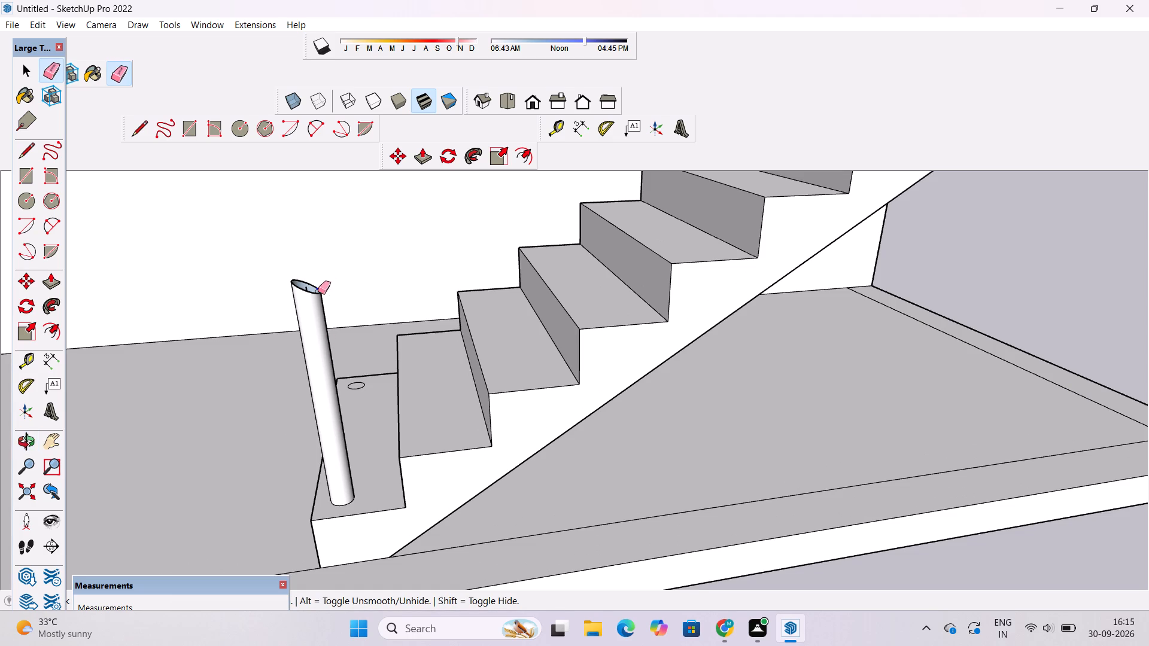
{"action": "left_click_drag", "start_coordinate": [318, 291], "coordinate": [317, 297]}
{"action": "scroll", "coordinate": [309, 305], "scroll_direction": "up", "scroll_amount": 4}
{"action": "key", "text": "space"}
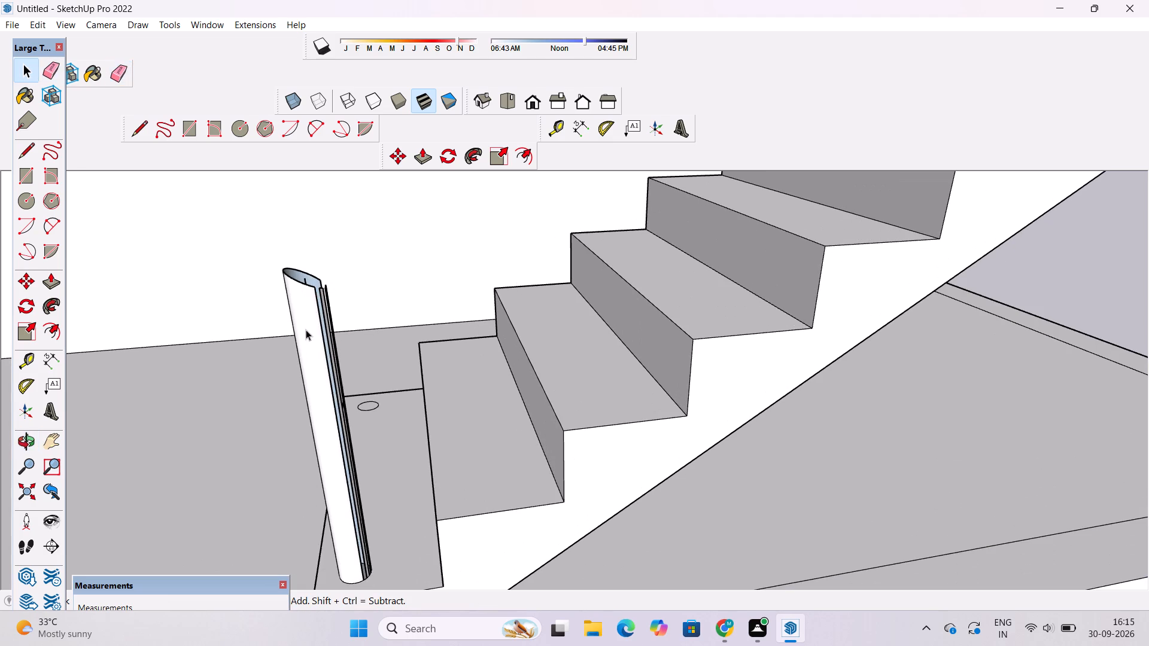
{"action": "left_click", "coordinate": [306, 330]}
{"action": "key", "text": "Delete"}
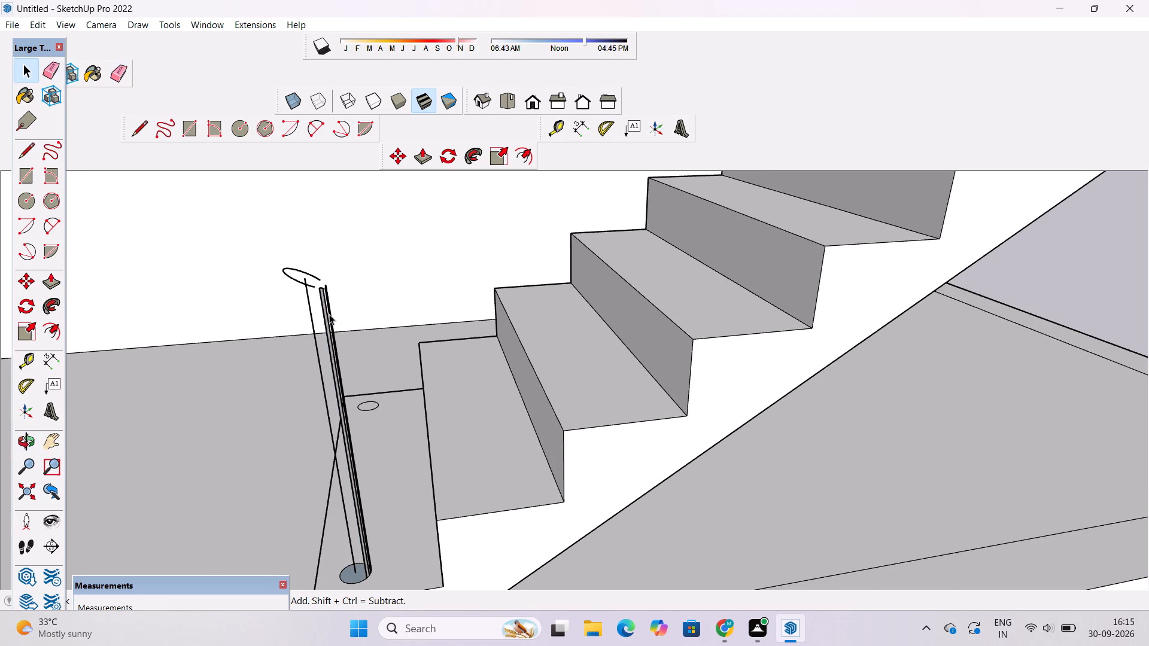
Erase the leftover vertical edges and top rim of the removed post on the bottom tread.
{"action": "scroll", "coordinate": [326, 316], "scroll_direction": "up", "scroll_amount": 1}
{"action": "scroll", "coordinate": [219, 369], "scroll_direction": "down", "scroll_amount": 1}
{"action": "key", "text": "e"}
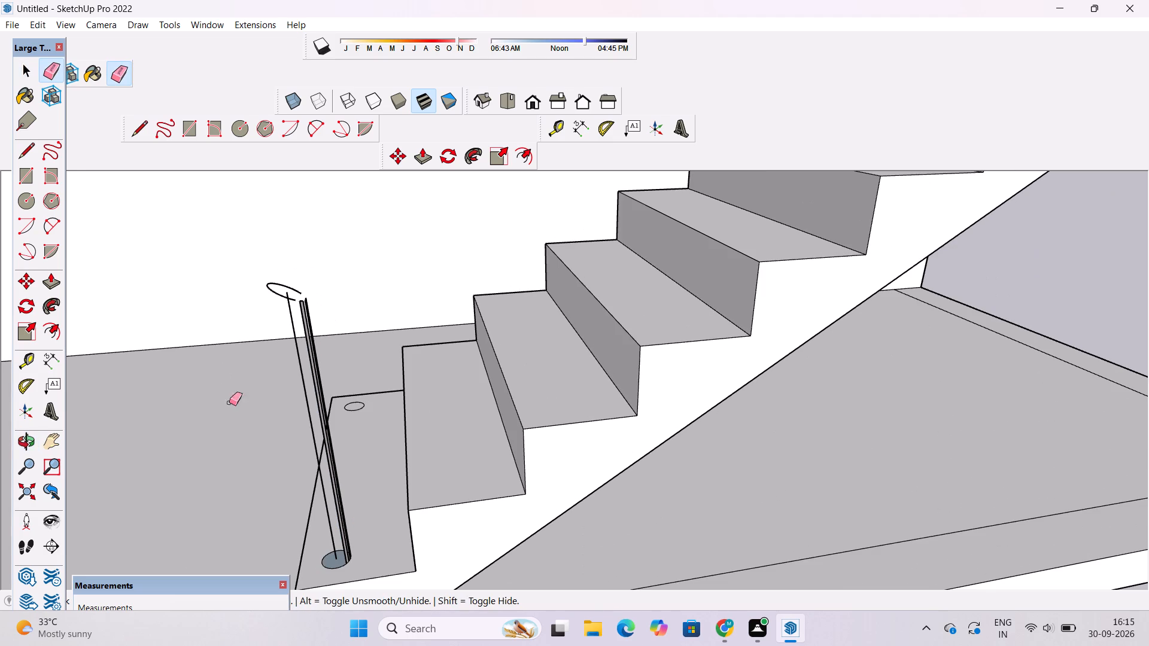
{"action": "left_click_drag", "start_coordinate": [319, 259], "coordinate": [270, 336]}
{"action": "left_click_drag", "start_coordinate": [294, 280], "coordinate": [288, 292]}
{"action": "left_click_drag", "start_coordinate": [284, 275], "coordinate": [273, 299]}
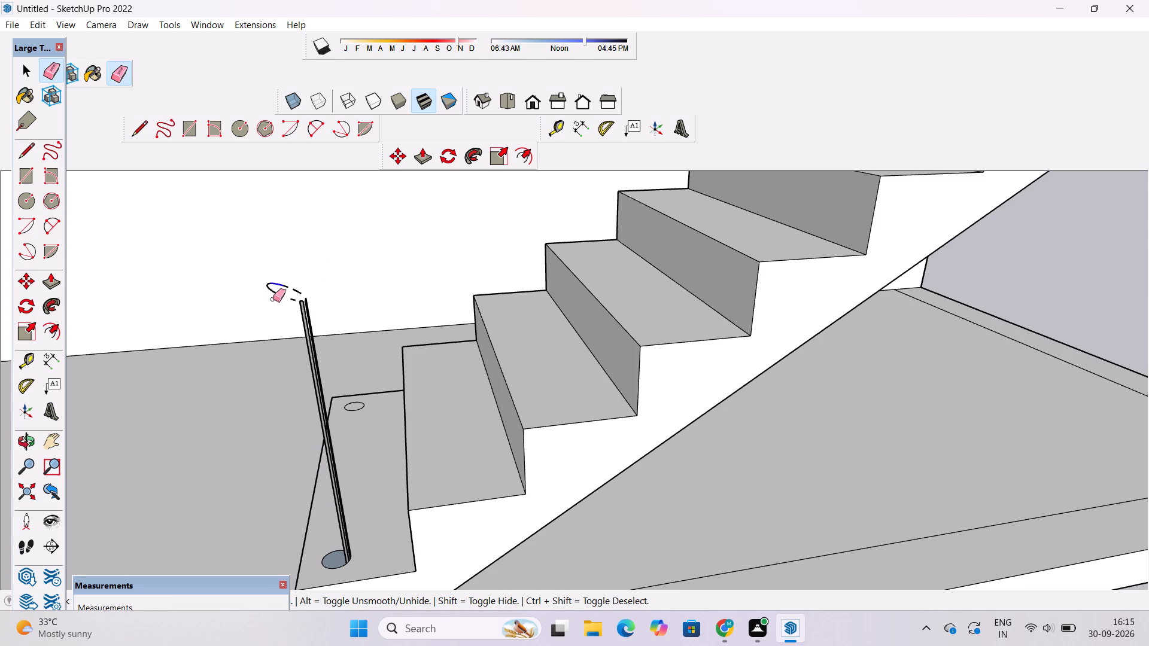
{"action": "left_click_drag", "start_coordinate": [273, 299], "coordinate": [267, 284]}
{"action": "left_click_drag", "start_coordinate": [267, 284], "coordinate": [295, 290]}
{"action": "left_click_drag", "start_coordinate": [295, 290], "coordinate": [306, 307]}
{"action": "scroll", "coordinate": [270, 288], "scroll_direction": "down", "scroll_amount": 6}
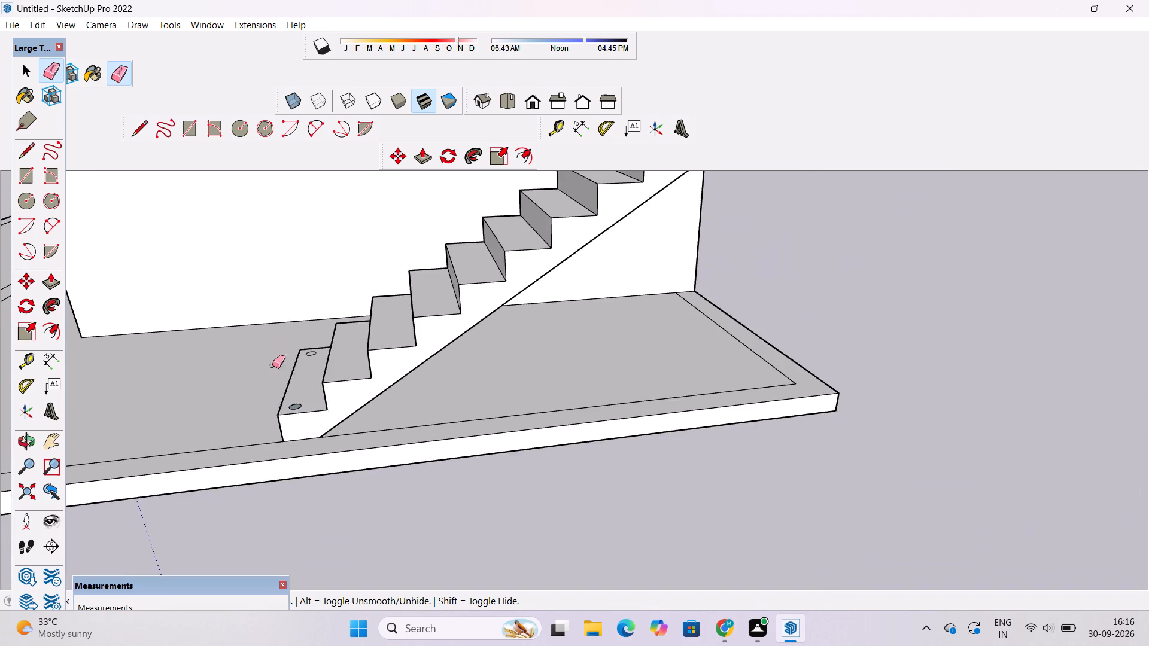
Erase the removed post's filled base circle from the outer end of the bottom tread.
{"action": "scroll", "coordinate": [284, 404], "scroll_direction": "up", "scroll_amount": 9}
{"action": "key", "text": "space"}
{"action": "type", "text": "o"}
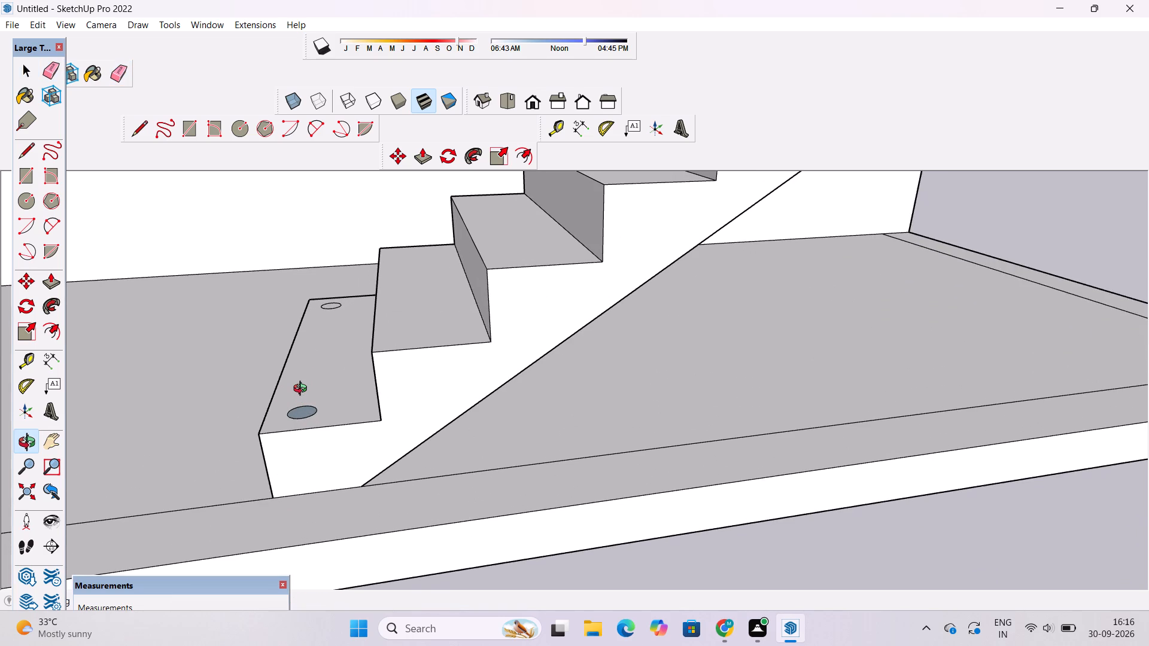
{"action": "left_click_drag", "start_coordinate": [309, 418], "coordinate": [300, 508]}
{"action": "scroll", "coordinate": [293, 448], "scroll_direction": "up", "scroll_amount": 3}
{"action": "left_click_drag", "start_coordinate": [293, 447], "coordinate": [348, 425], "text": "shift"}
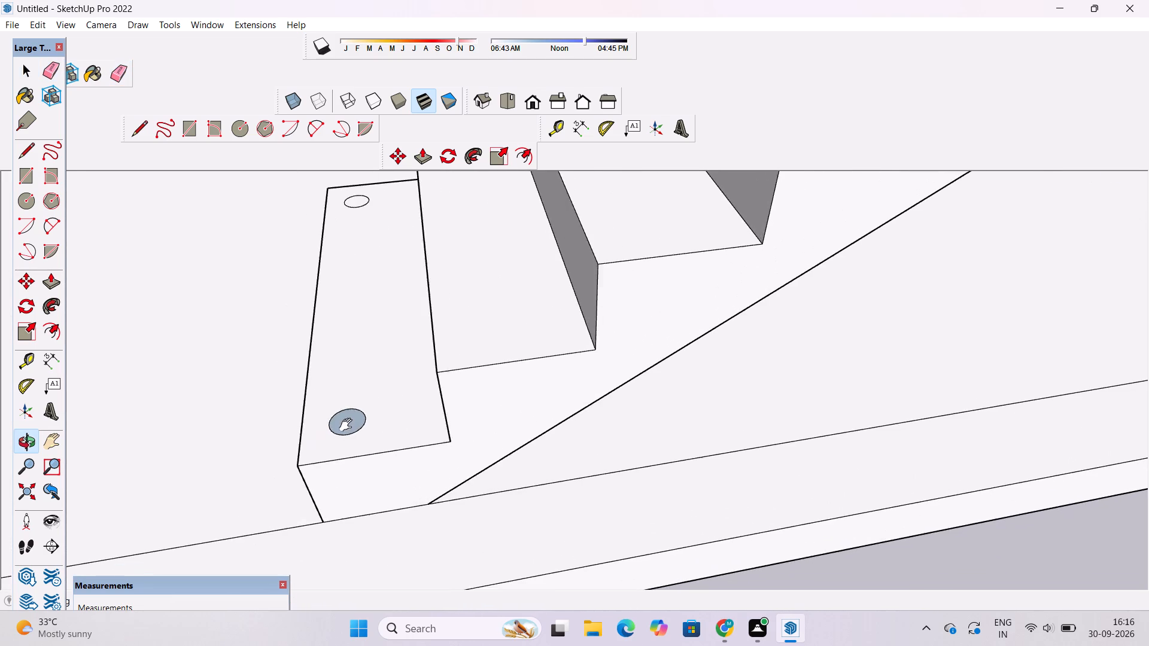
{"action": "left_click_drag", "start_coordinate": [348, 425], "coordinate": [351, 425], "text": "shift"}
{"action": "left_click_drag", "start_coordinate": [367, 447], "coordinate": [340, 472]}
{"action": "scroll", "coordinate": [343, 415], "scroll_direction": "up", "scroll_amount": 4}
{"action": "left_click_drag", "start_coordinate": [354, 419], "coordinate": [373, 426], "text": "shift"}
{"action": "key", "text": "c"}
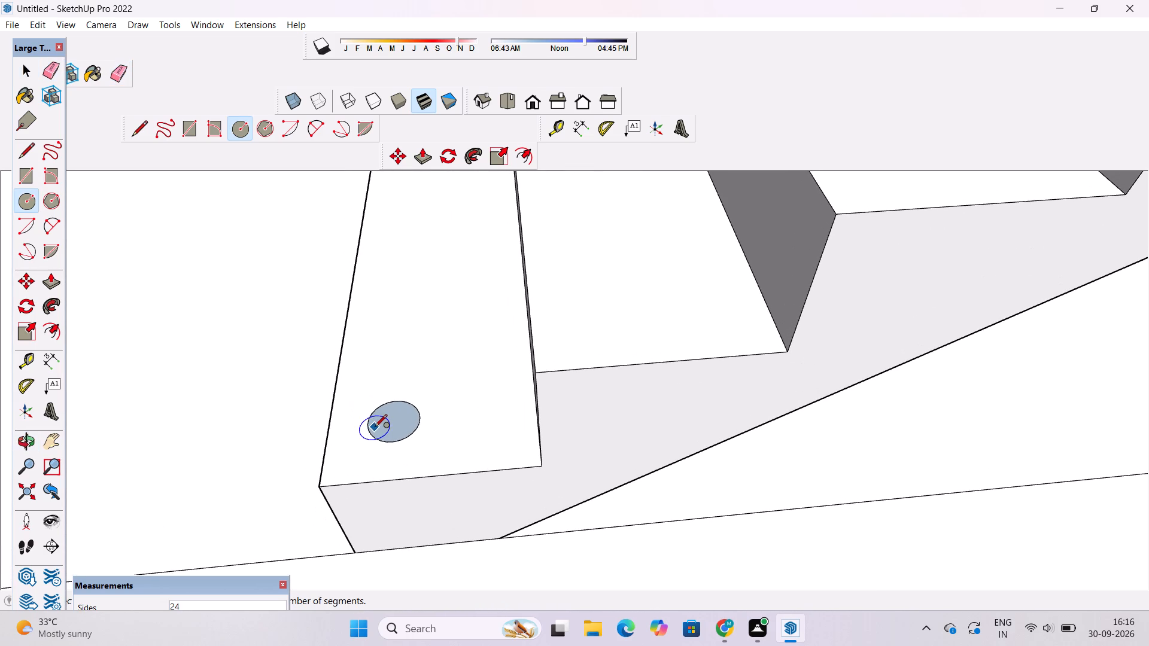
{"action": "key", "text": "space"}
{"action": "key", "text": "e"}
{"action": "left_click_drag", "start_coordinate": [414, 378], "coordinate": [405, 438]}
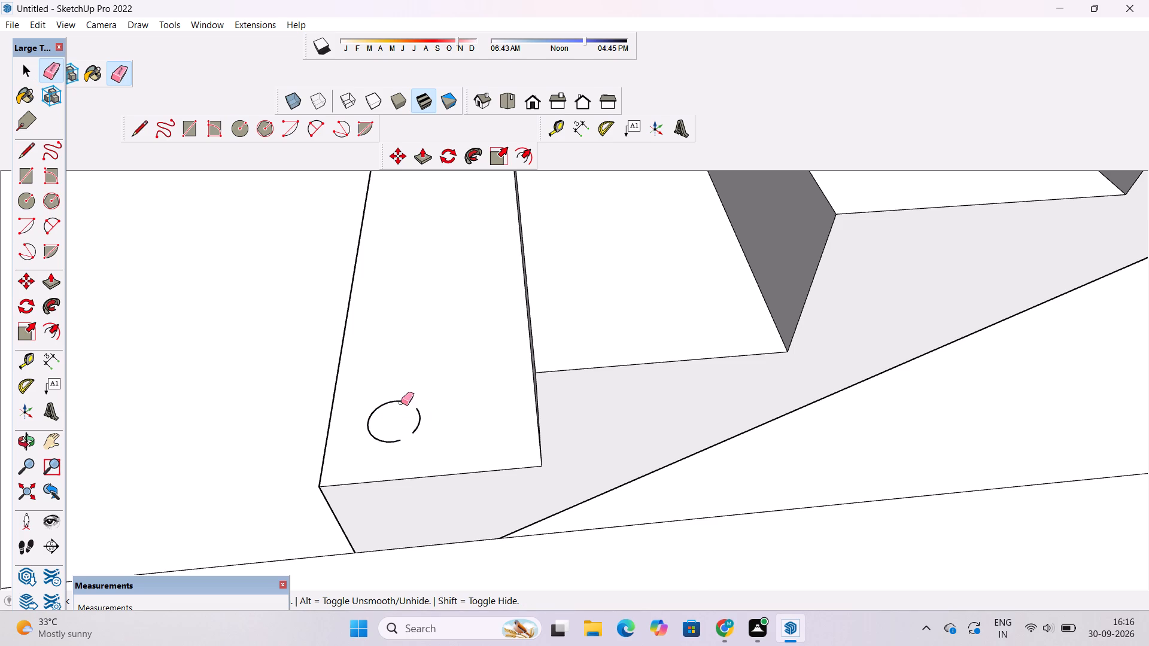
{"action": "scroll", "coordinate": [401, 403], "scroll_direction": "up", "scroll_amount": 4}
{"action": "left_click_drag", "start_coordinate": [411, 388], "coordinate": [381, 417]}
{"action": "left_click_drag", "start_coordinate": [463, 387], "coordinate": [351, 458]}
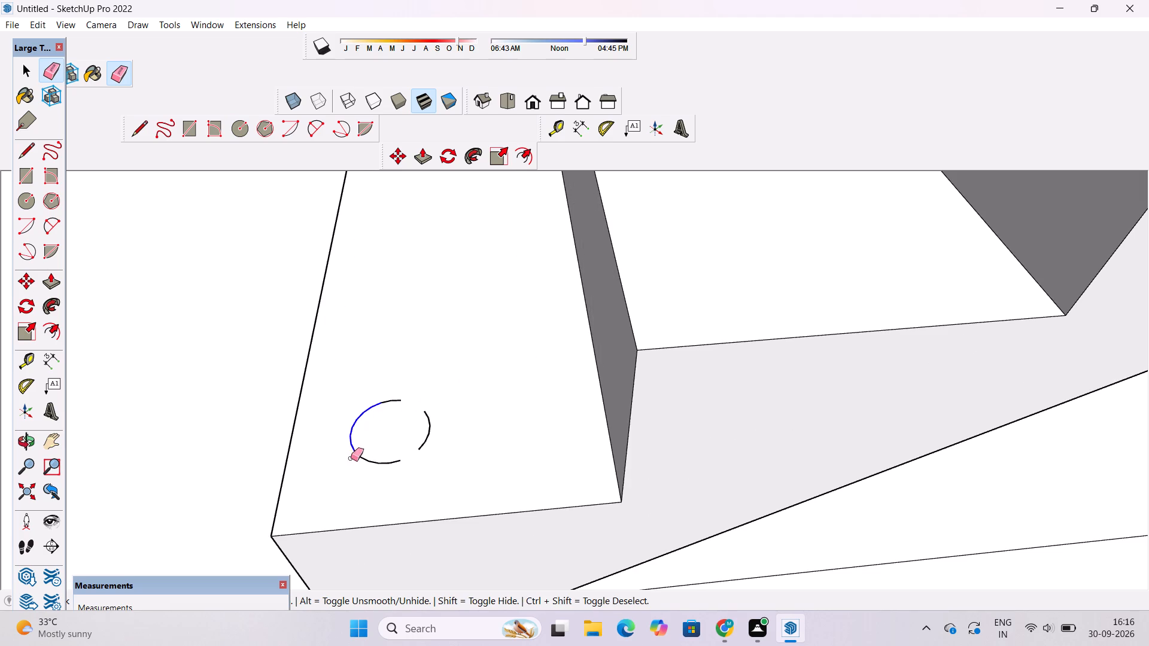
{"action": "left_click_drag", "start_coordinate": [351, 458], "coordinate": [406, 382]}
{"action": "left_click_drag", "start_coordinate": [406, 382], "coordinate": [354, 439]}
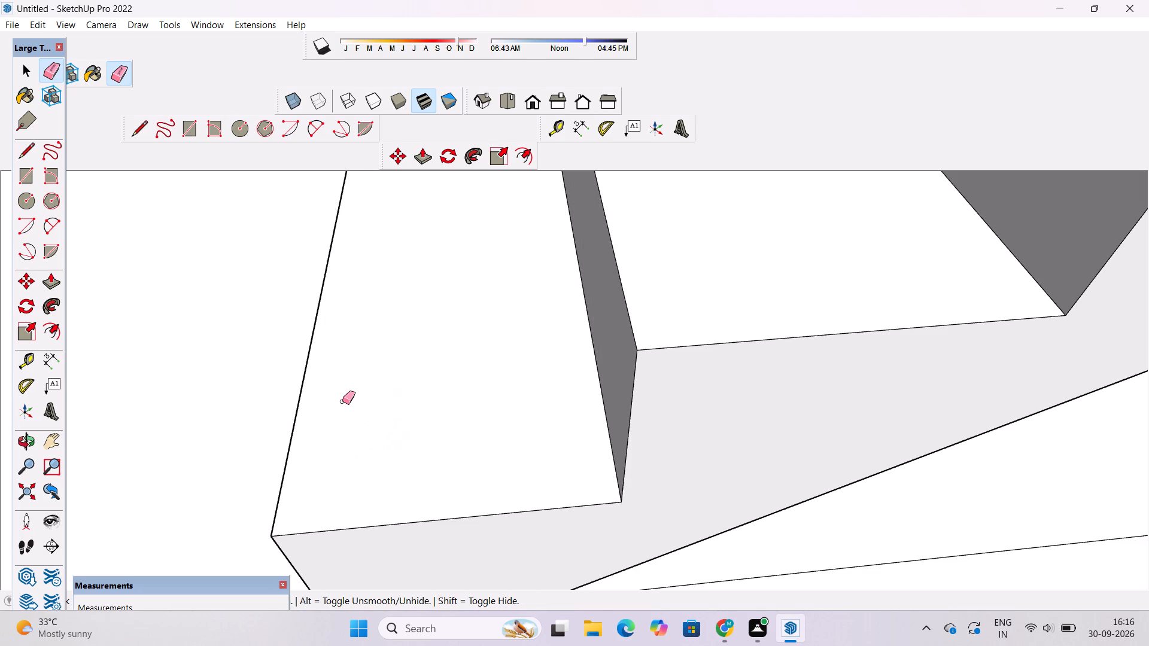
Draw a circle with a 3" radius on the bottom tread near its outer end.
{"action": "key", "text": "space"}
{"action": "key", "text": "c"}
{"action": "scroll", "coordinate": [341, 402], "scroll_direction": "down", "scroll_amount": 2}
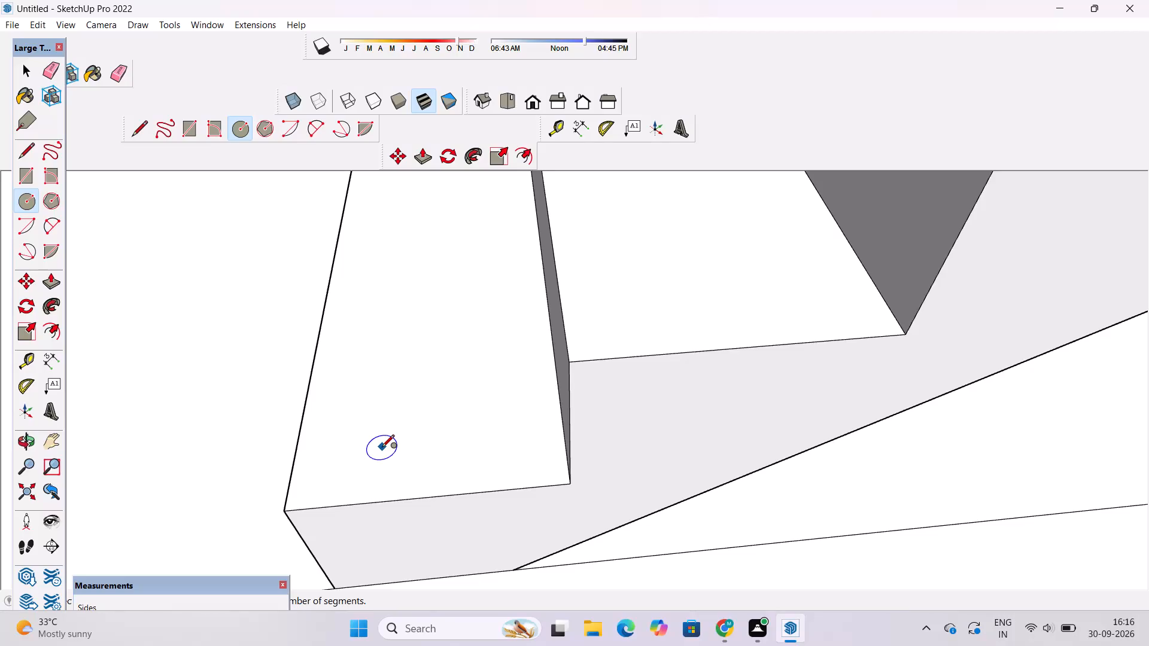
{"action": "left_click", "coordinate": [379, 447]}
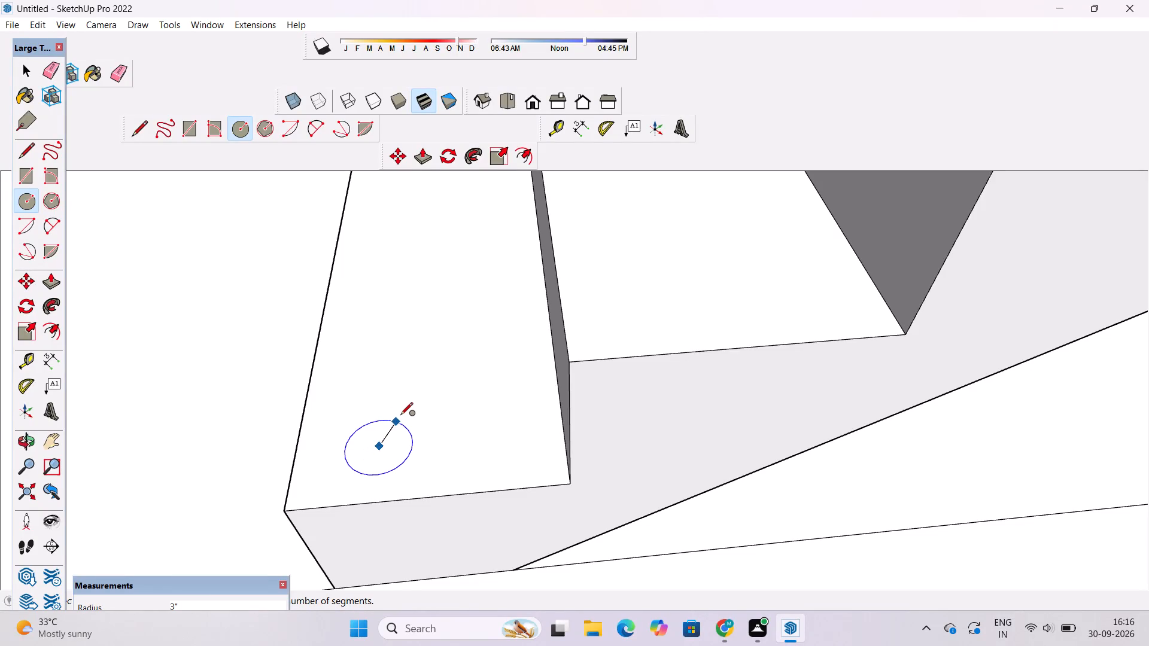
{"action": "type", "text": "3\""}
{"action": "key", "text": "Return"}
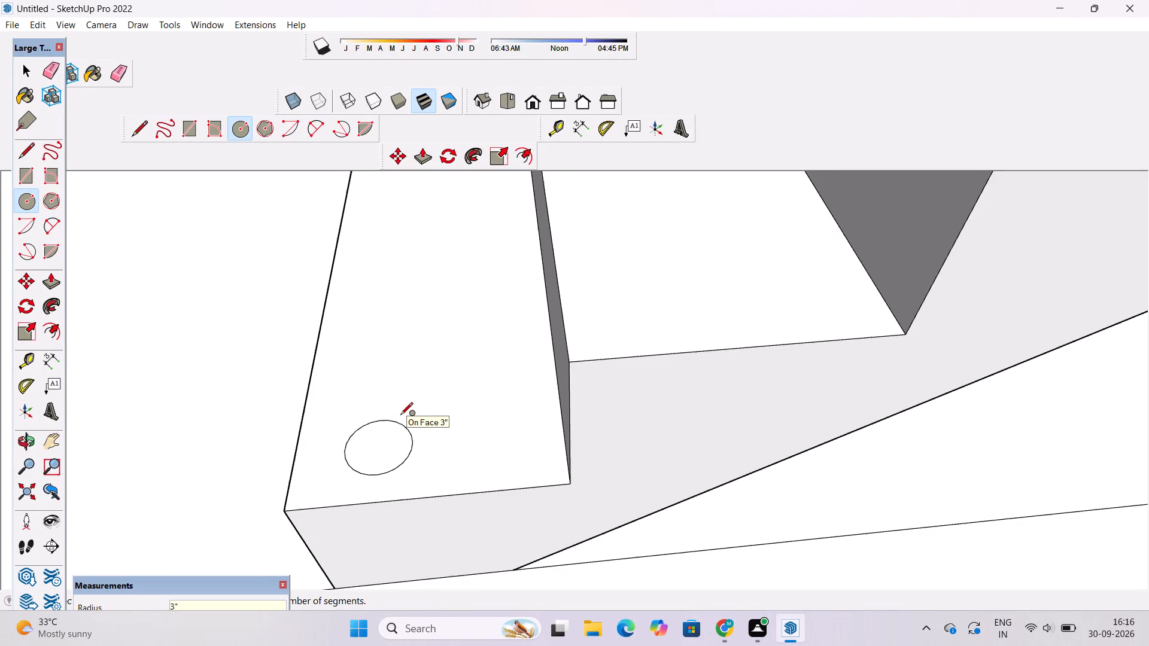
Examine the lower flight from the bottom tread's two circles up to the landing.
{"action": "scroll", "coordinate": [354, 437], "scroll_direction": "down", "scroll_amount": 10}
{"action": "key", "text": "space"}
{"action": "key", "text": "o"}
{"action": "scroll", "coordinate": [324, 457], "scroll_direction": "down", "scroll_amount": 3}
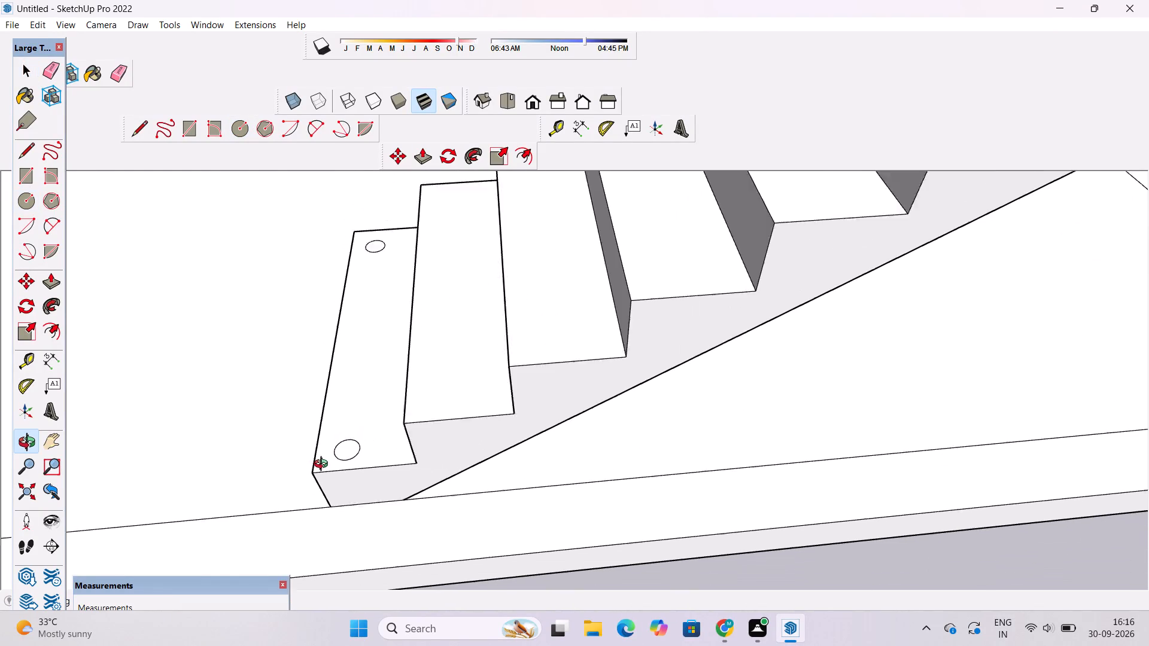
{"action": "scroll", "coordinate": [324, 465], "scroll_direction": "down", "scroll_amount": 2}
{"action": "left_click_drag", "start_coordinate": [338, 510], "coordinate": [373, 458]}
{"action": "left_click_drag", "start_coordinate": [376, 447], "coordinate": [376, 515], "text": "shift"}
{"action": "scroll", "coordinate": [375, 519], "scroll_direction": "down", "scroll_amount": 4}
{"action": "left_click_drag", "start_coordinate": [367, 531], "coordinate": [367, 486]}
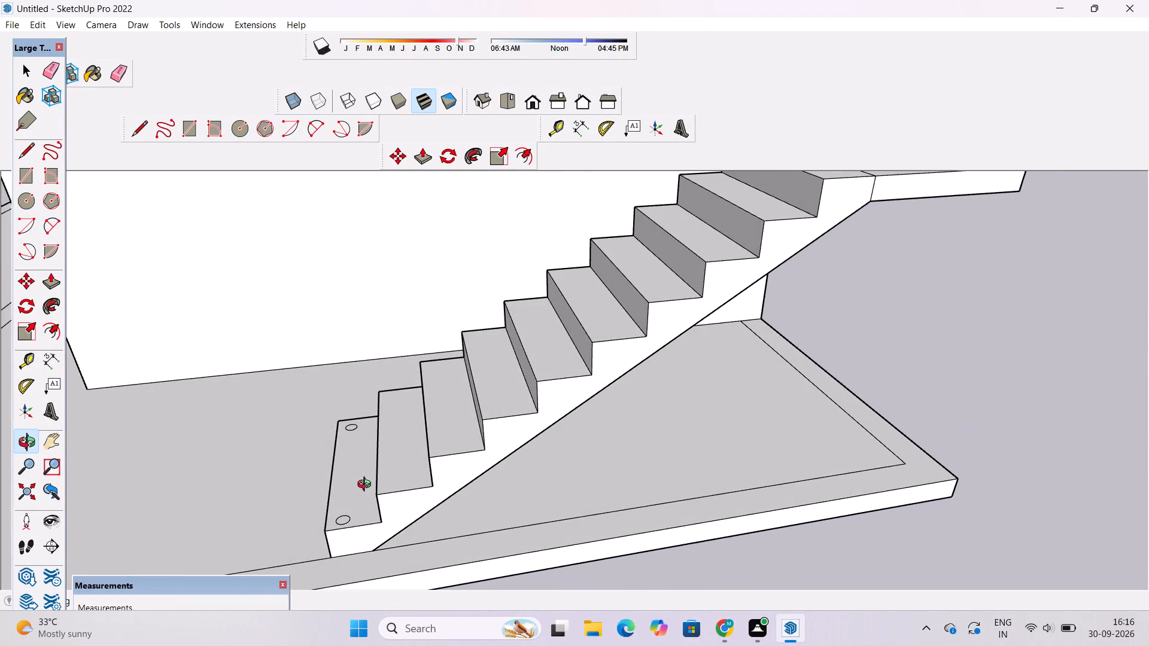
{"action": "scroll", "coordinate": [360, 489], "scroll_direction": "down", "scroll_amount": 3}
{"action": "left_click_drag", "start_coordinate": [356, 500], "coordinate": [363, 518], "text": "shift"}
{"action": "left_click_drag", "start_coordinate": [363, 523], "coordinate": [354, 506]}
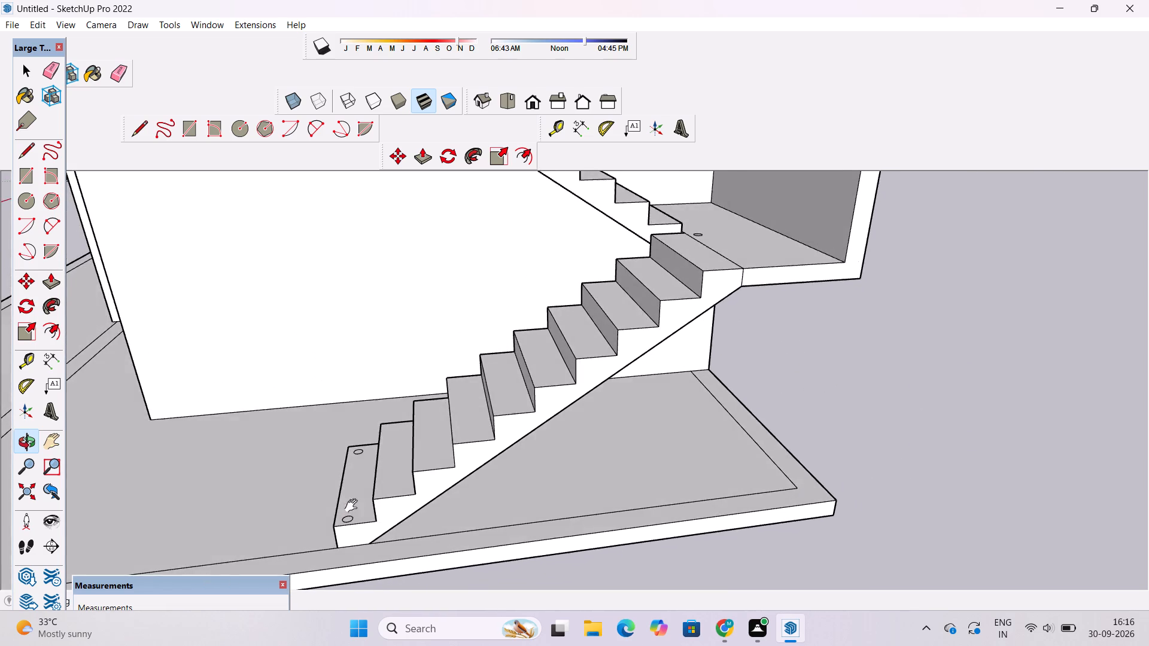
{"action": "left_click_drag", "start_coordinate": [354, 506], "coordinate": [370, 459], "text": "shift"}
{"action": "left_click_drag", "start_coordinate": [370, 466], "coordinate": [360, 554]}
Draw a 6' vertical line up from the centre of the circle at the bottom tread's outer end.
{"action": "scroll", "coordinate": [372, 505], "scroll_direction": "up", "scroll_amount": 8}
{"action": "left_click_drag", "start_coordinate": [381, 493], "coordinate": [360, 506], "text": "shift"}
{"action": "left_click", "coordinate": [360, 506]}
{"action": "key", "text": "l"}
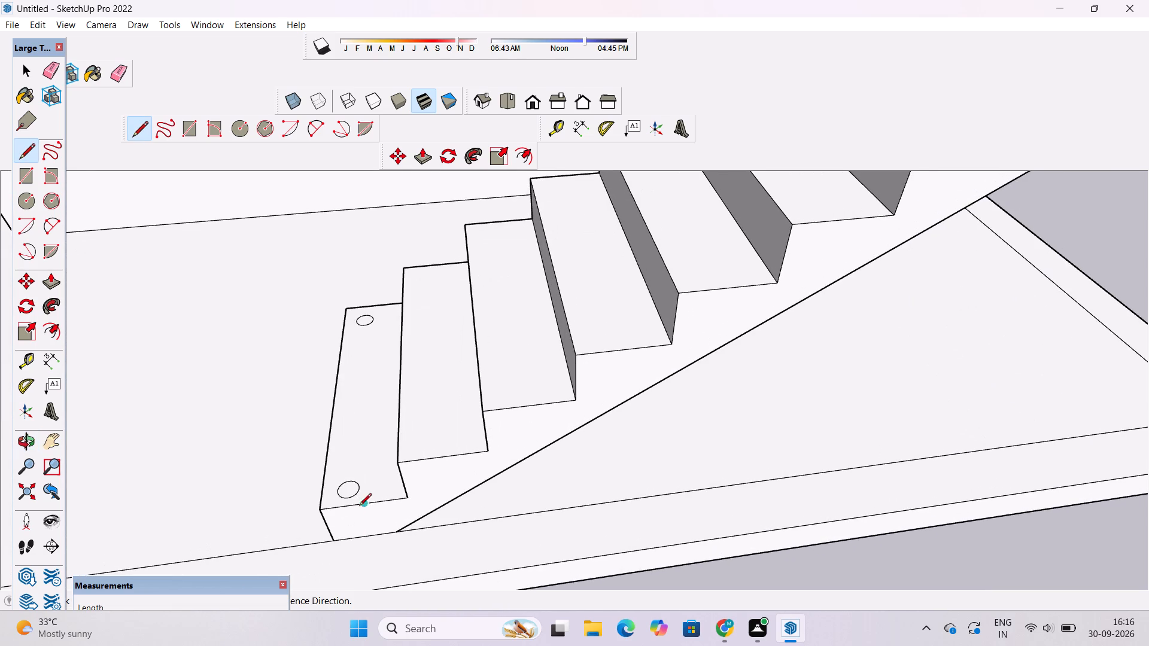
{"action": "scroll", "coordinate": [355, 489], "scroll_direction": "up", "scroll_amount": 4}
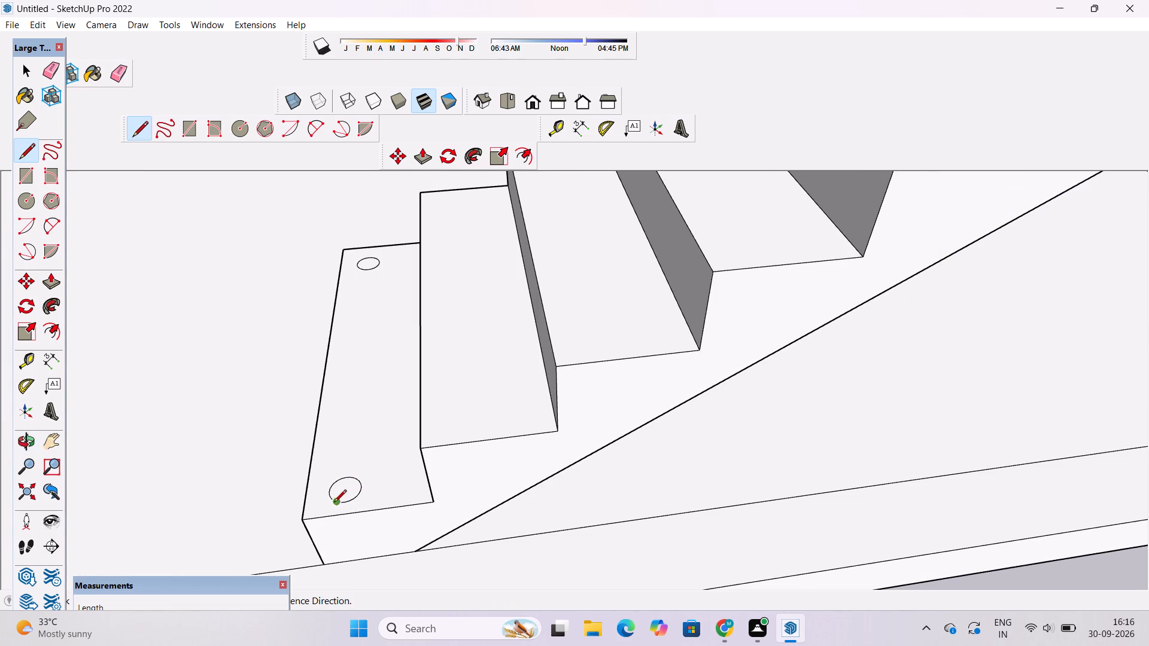
{"action": "left_click", "coordinate": [344, 492]}
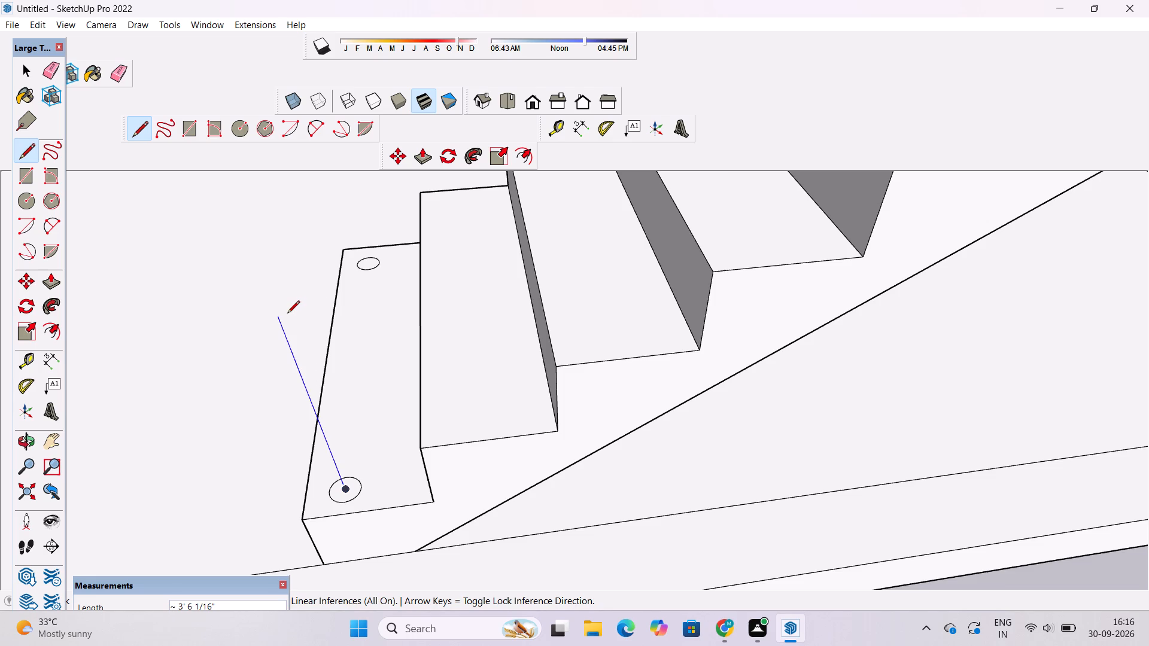
{"action": "type", "text": "6'"}
{"action": "key", "text": "Return"}
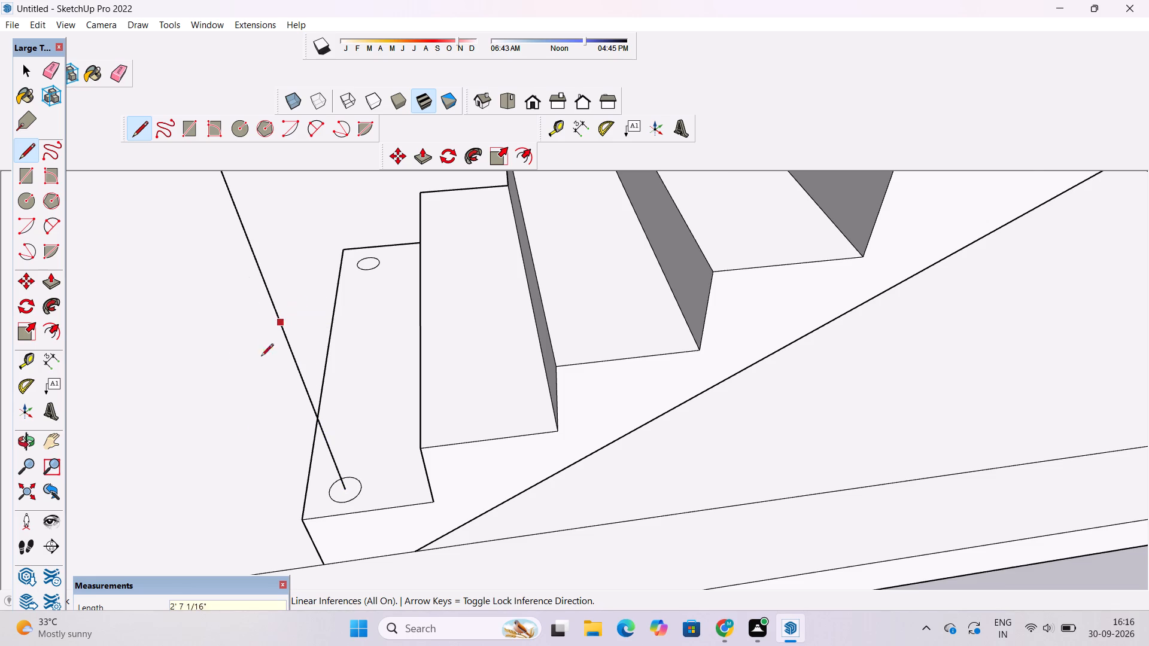
{"action": "scroll", "coordinate": [230, 486], "scroll_direction": "down", "scroll_amount": 14}
{"action": "scroll", "coordinate": [323, 403], "scroll_direction": "up", "scroll_amount": 6}
{"action": "scroll", "coordinate": [327, 402], "scroll_direction": "down", "scroll_amount": 8}
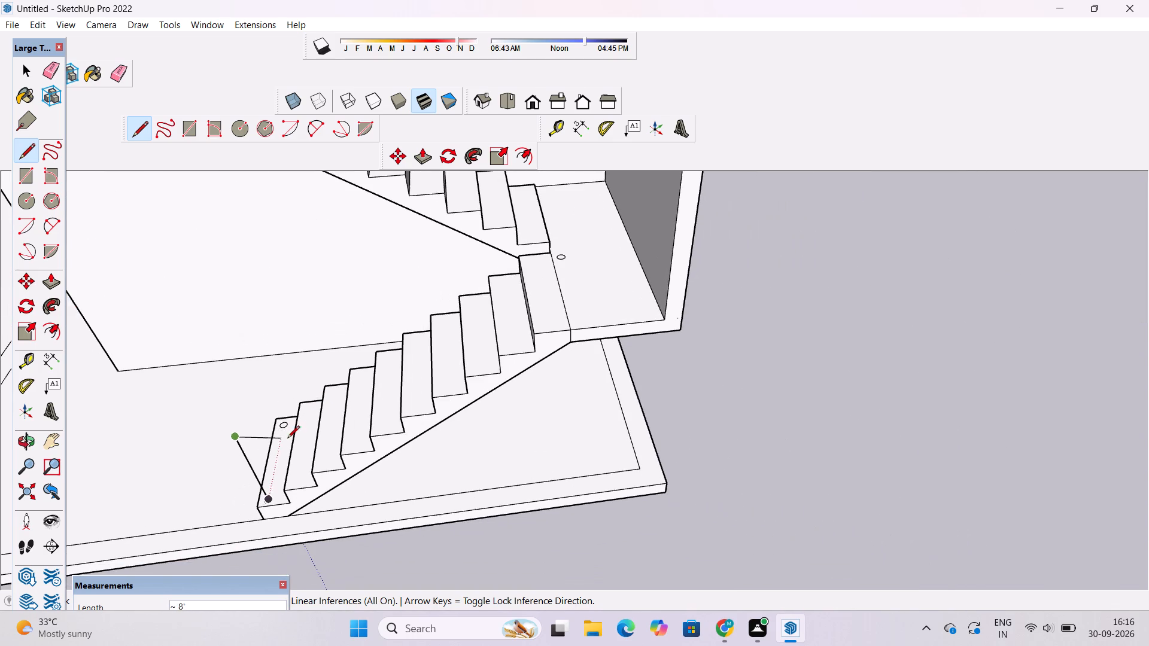
{"action": "scroll", "coordinate": [561, 326], "scroll_direction": "up", "scroll_amount": 4}
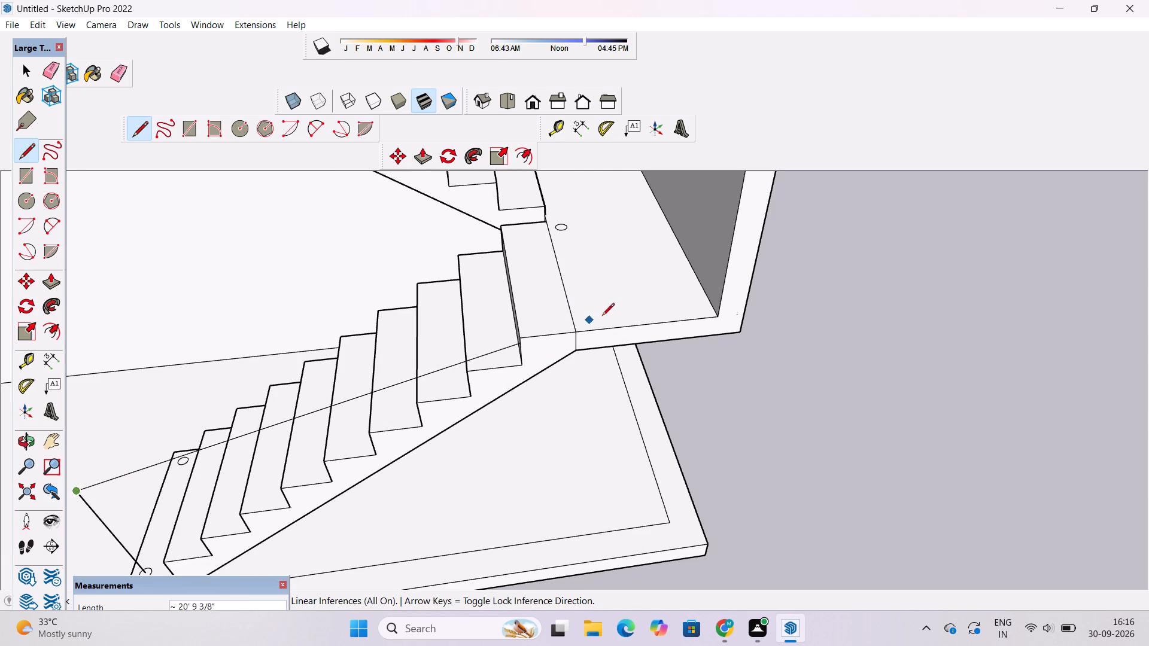
{"action": "key", "text": "space"}
Draw a circle with a 3" radius on the landing near its outer edge, just beyond the top of the lower flight.
{"action": "key", "text": "o"}
{"action": "scroll", "coordinate": [639, 324], "scroll_direction": "down", "scroll_amount": 4}
{"action": "left_click_drag", "start_coordinate": [492, 410], "coordinate": [517, 429], "text": "shift"}
{"action": "left_click_drag", "start_coordinate": [402, 486], "coordinate": [443, 450], "text": "shift"}
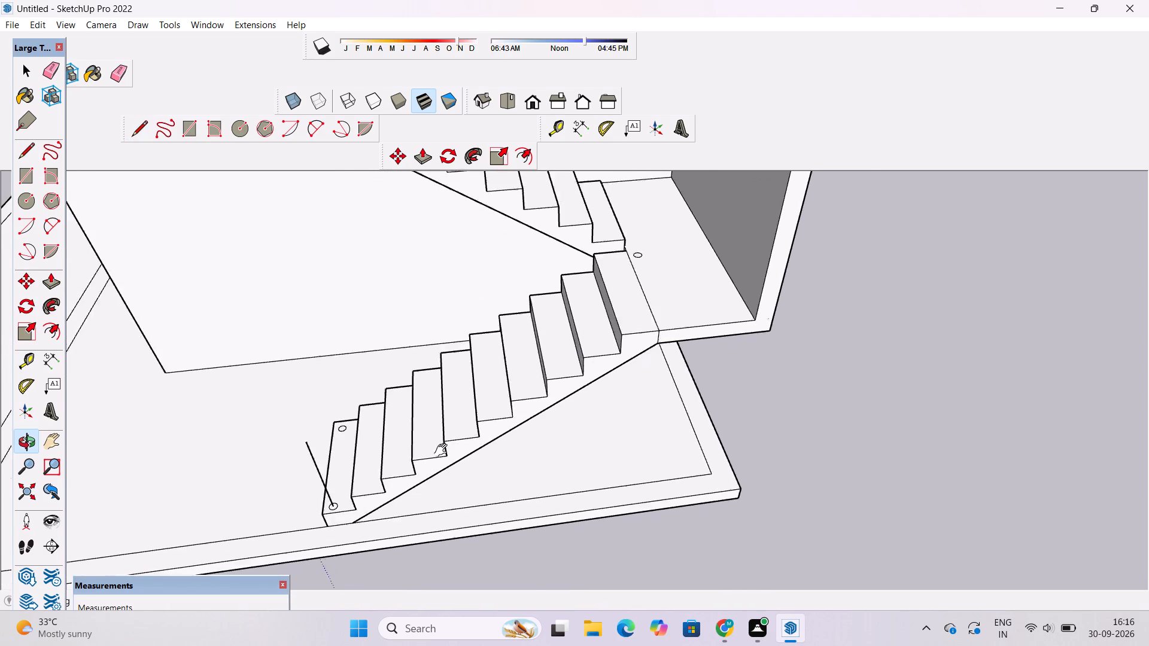
{"action": "left_click_drag", "start_coordinate": [443, 450], "coordinate": [484, 429], "text": "shift"}
{"action": "scroll", "coordinate": [388, 466], "scroll_direction": "up", "scroll_amount": 2}
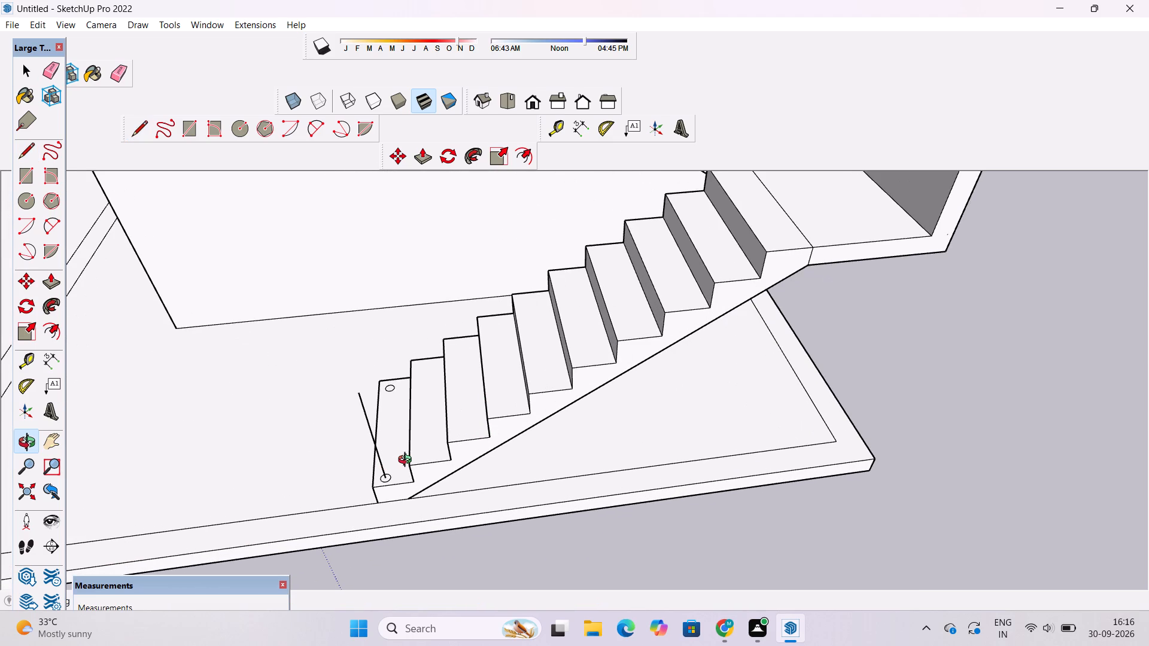
{"action": "scroll", "coordinate": [408, 461], "scroll_direction": "down", "scroll_amount": 1}
{"action": "left_click_drag", "start_coordinate": [473, 461], "coordinate": [390, 461]}
{"action": "left_click_drag", "start_coordinate": [390, 461], "coordinate": [502, 493]}
{"action": "scroll", "coordinate": [507, 484], "scroll_direction": "down", "scroll_amount": 2}
{"action": "left_click_drag", "start_coordinate": [504, 483], "coordinate": [414, 469], "text": "shift"}
{"action": "left_click_drag", "start_coordinate": [409, 476], "coordinate": [370, 535]}
{"action": "scroll", "coordinate": [446, 383], "scroll_direction": "up", "scroll_amount": 2}
{"action": "left_click_drag", "start_coordinate": [580, 369], "coordinate": [556, 390]}
{"action": "scroll", "coordinate": [423, 412], "scroll_direction": "up", "scroll_amount": 1}
{"action": "left_click_drag", "start_coordinate": [422, 418], "coordinate": [411, 406], "text": "shift"}
{"action": "left_click_drag", "start_coordinate": [411, 406], "coordinate": [393, 421]}
{"action": "key", "text": "c"}
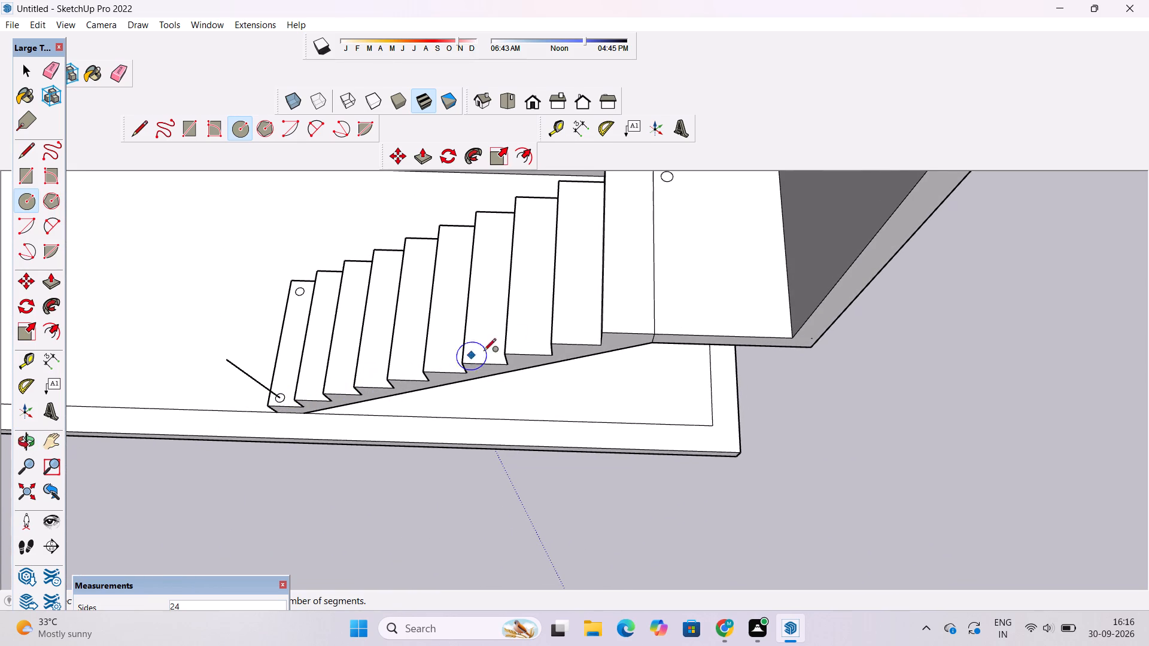
{"action": "scroll", "coordinate": [634, 323], "scroll_direction": "up", "scroll_amount": 2}
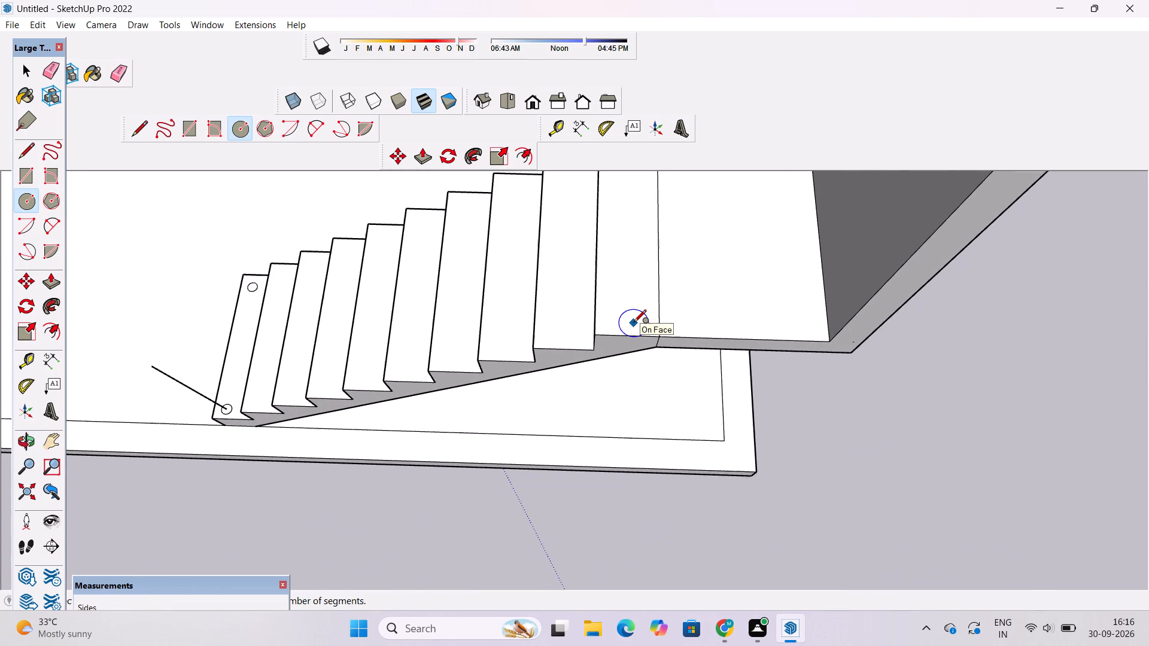
{"action": "scroll", "coordinate": [634, 323], "scroll_direction": "up", "scroll_amount": 2}
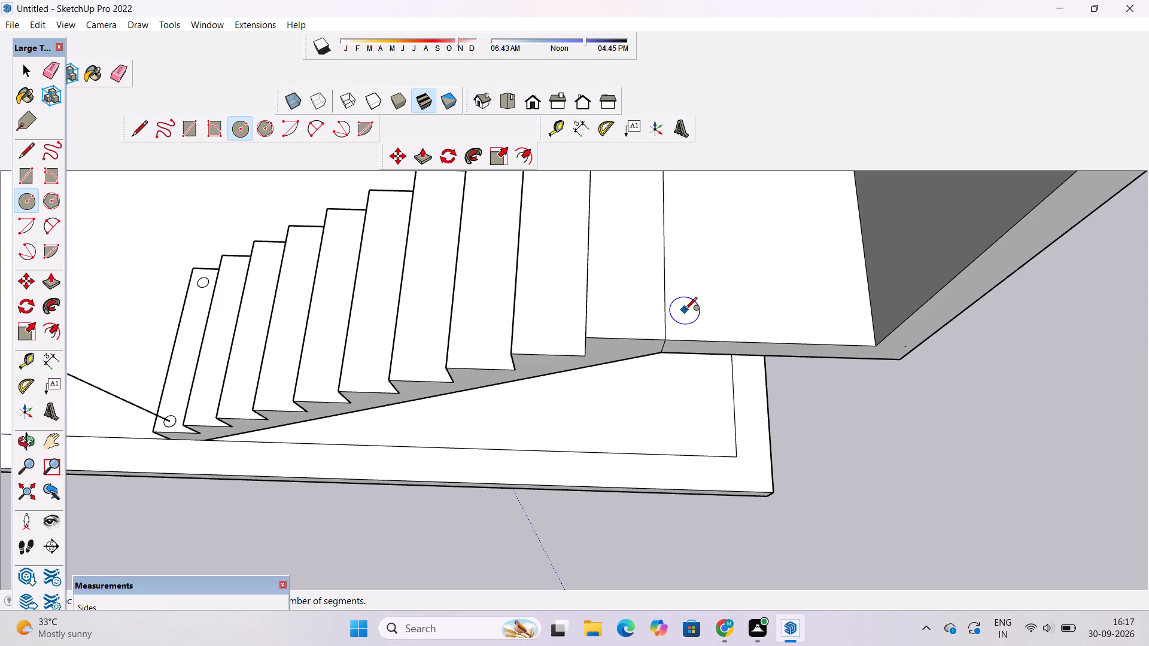
{"action": "left_click", "coordinate": [685, 316]}
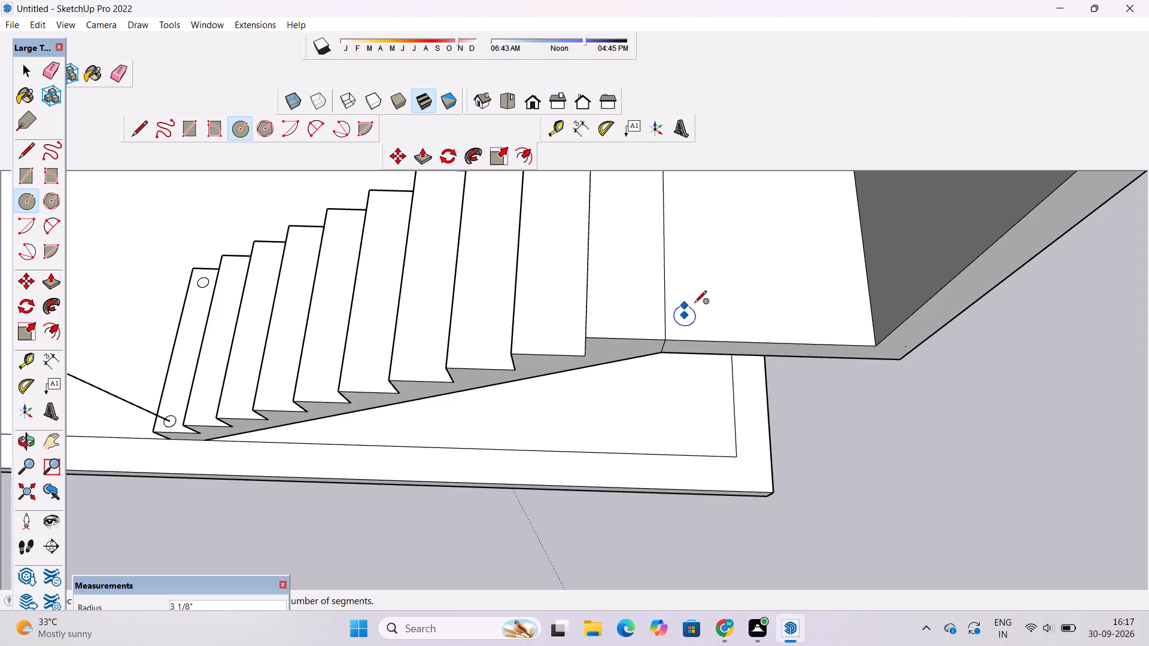
{"action": "type", "text": "3\""}
{"action": "key", "text": "Return"}
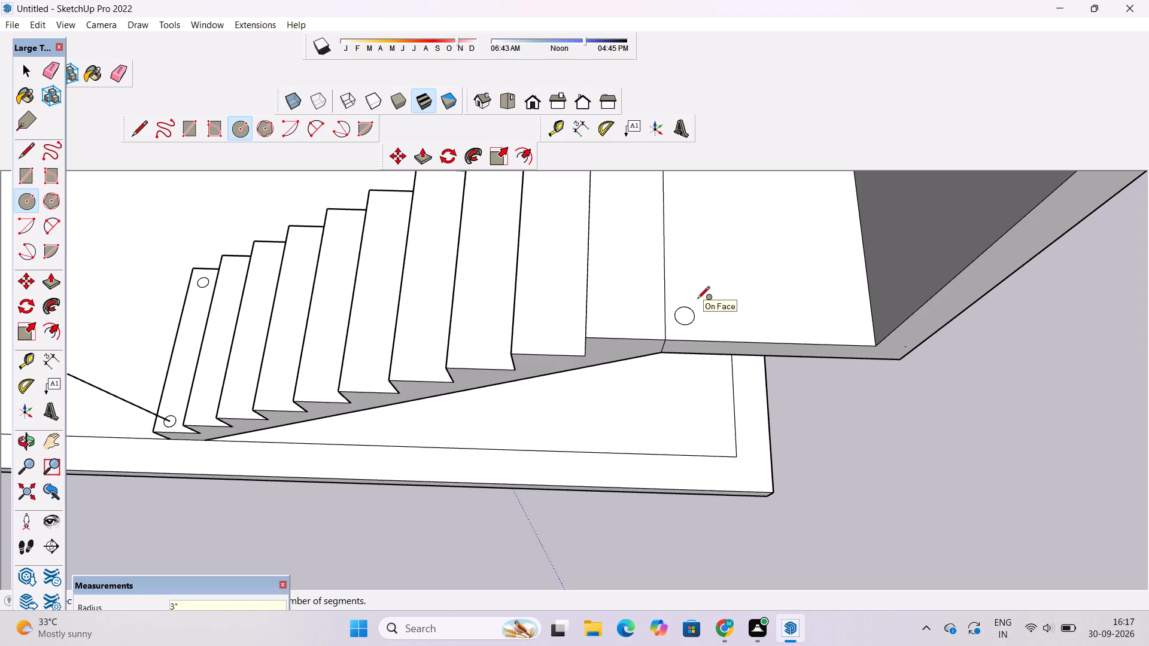
{"action": "key", "text": "space"}
Draw a 6' vertical line up from the centre of the landing's new circle.
{"action": "key", "text": "l"}
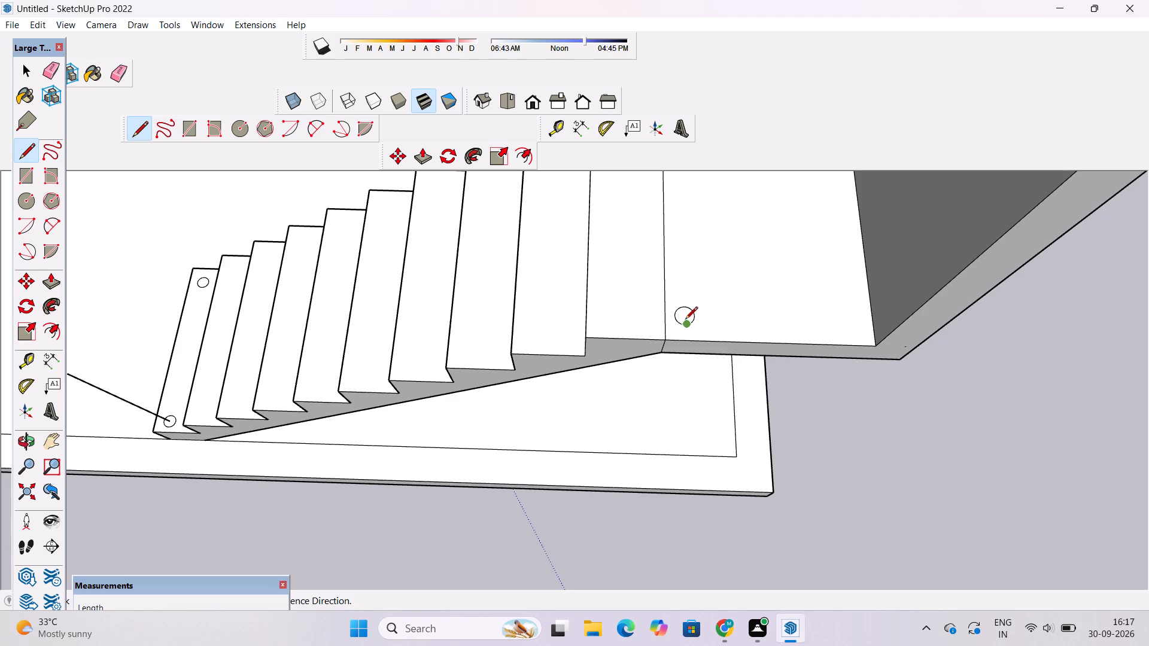
{"action": "left_click", "coordinate": [685, 318]}
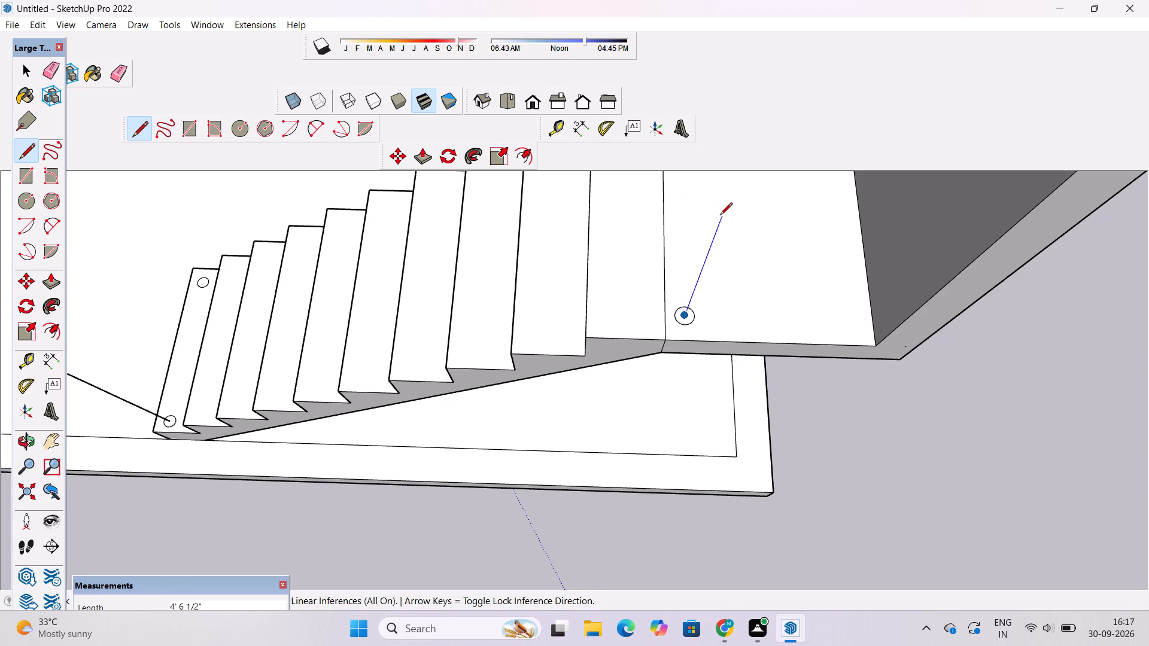
{"action": "key", "text": "6"}
{"action": "key", "text": "apostrophe"}
{"action": "key", "text": "Return"}
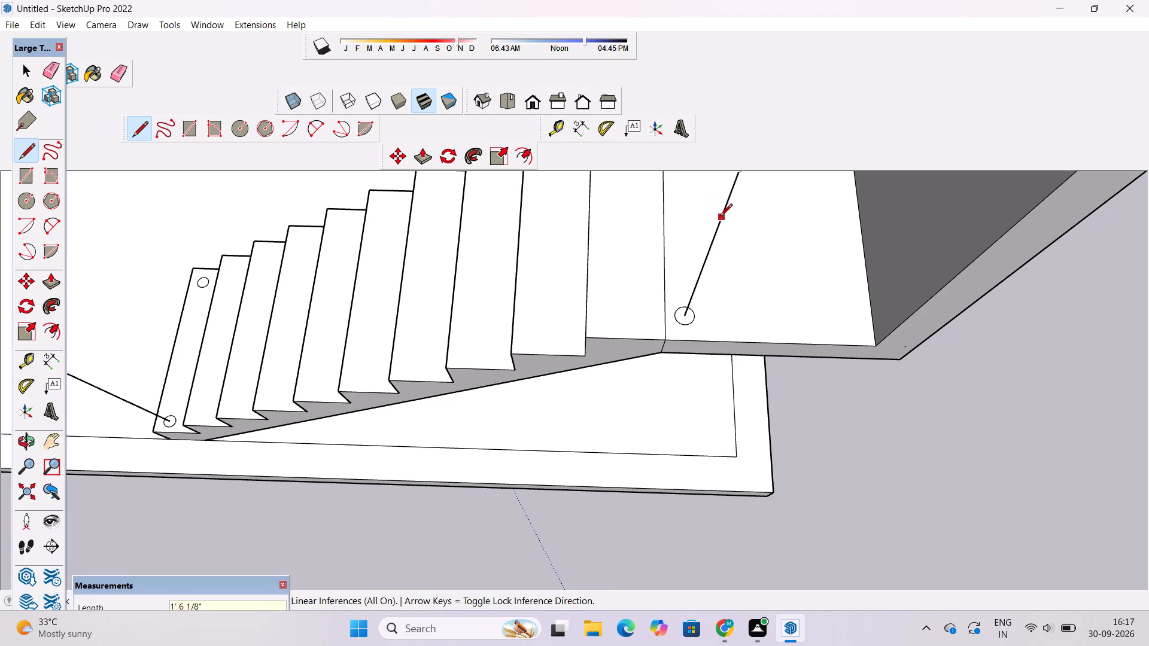
Draw a horizontal line about 4' 9" long from the top of the landing's vertical line to the end wall.
{"action": "scroll", "coordinate": [609, 346], "scroll_direction": "down", "scroll_amount": 5}
{"action": "scroll", "coordinate": [779, 257], "scroll_direction": "up", "scroll_amount": 2}
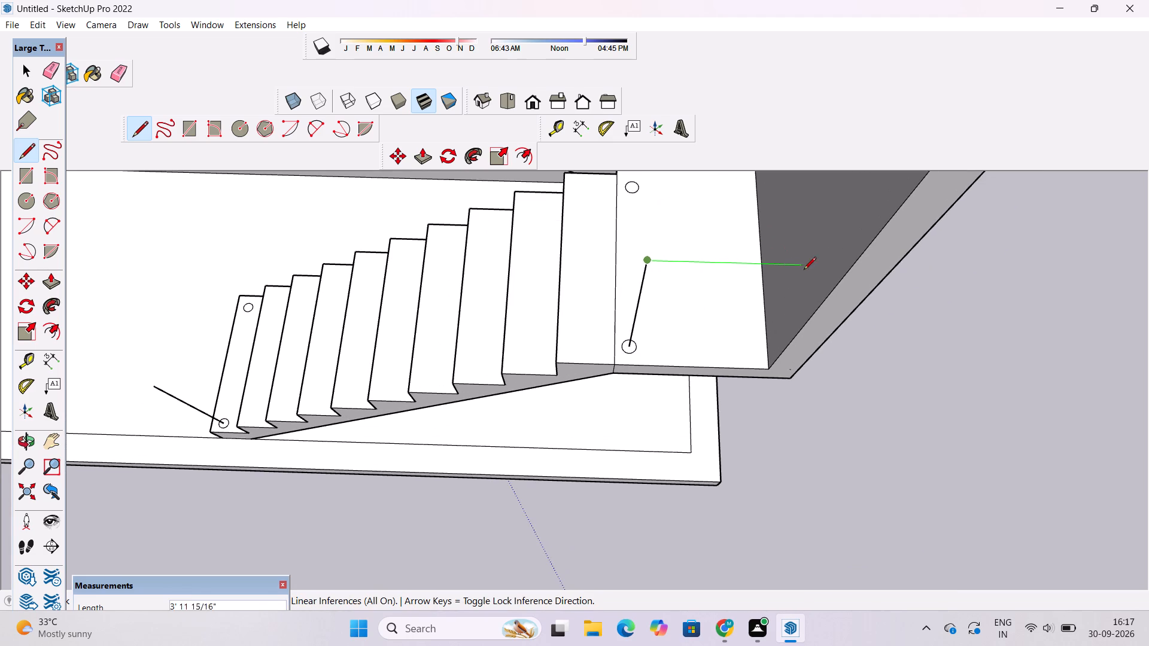
{"action": "left_click", "coordinate": [829, 264]}
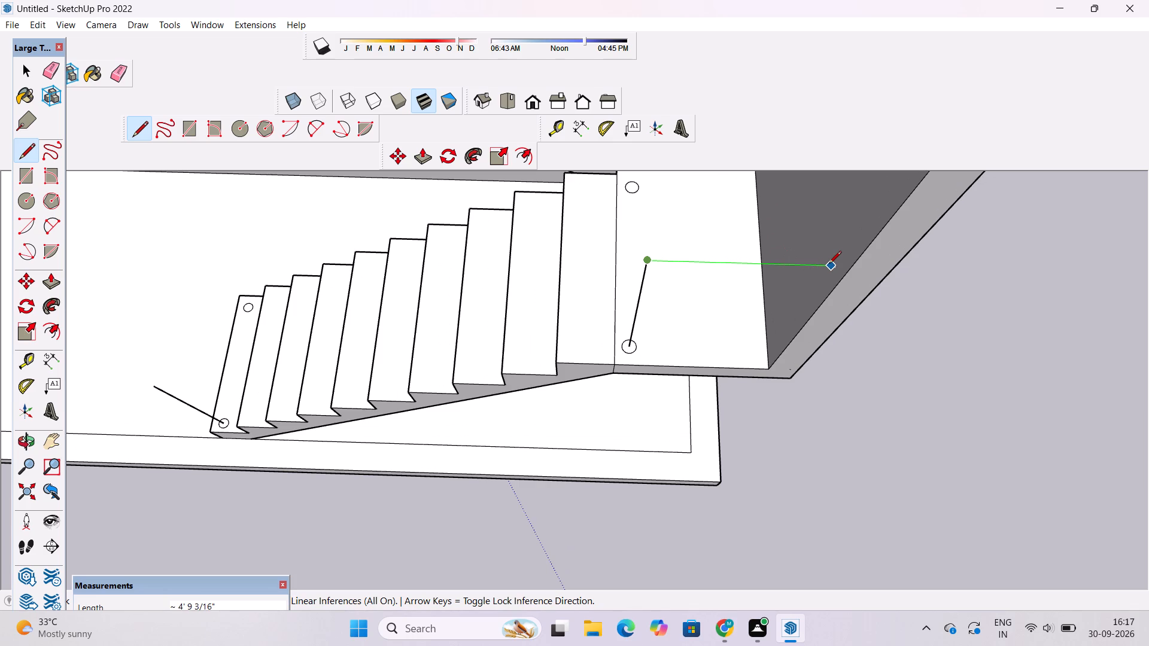
Draw a circle with a 3" radius on the end wall, centred on the end of the horizontal rail line.
{"action": "key", "text": "c"}
{"action": "left_click", "coordinate": [829, 264]}
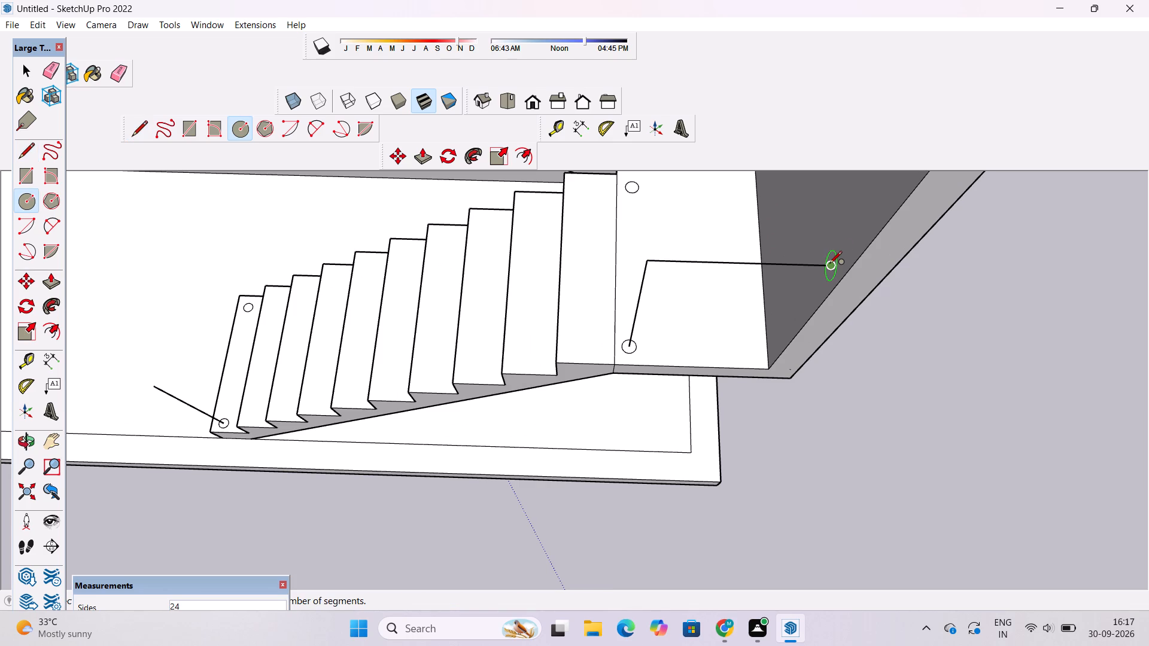
{"action": "type", "text": "3\""}
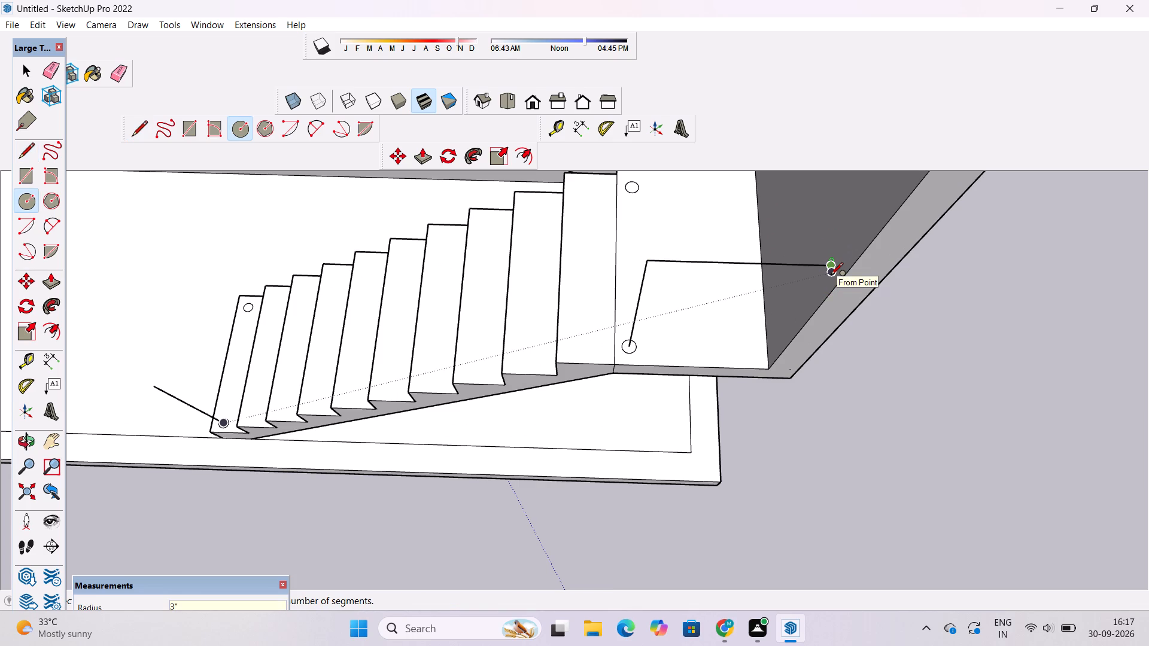
{"action": "key", "text": "Return"}
{"action": "key", "text": "space"}
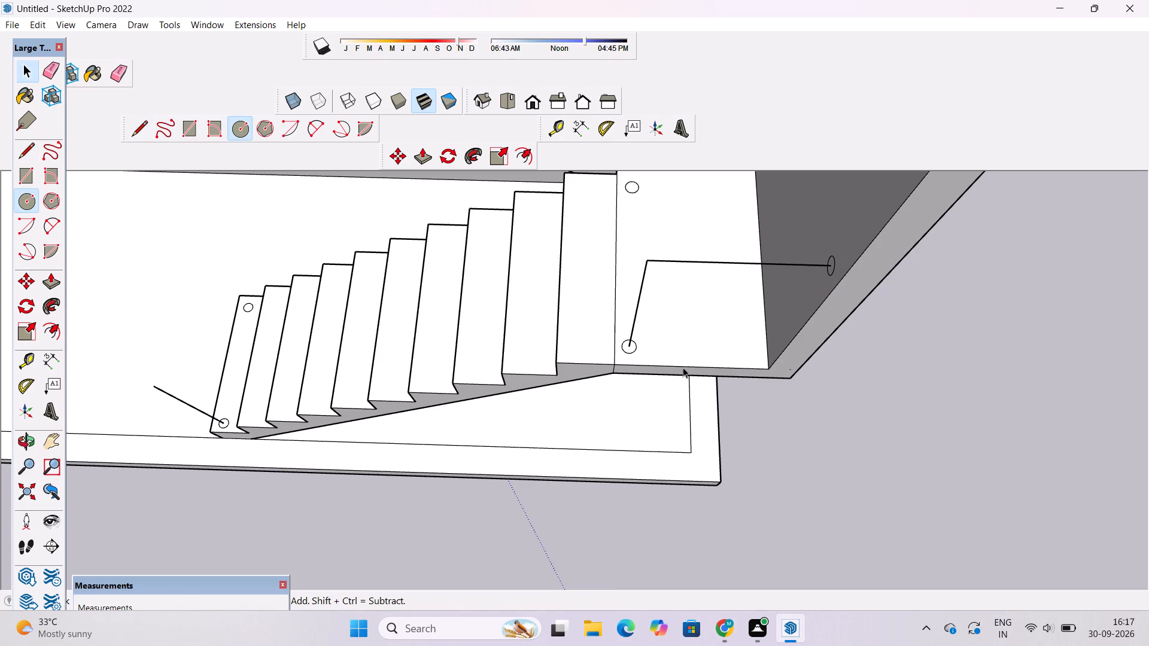
Connect the tops of the landing's and the bottom tread's vertical lines with a sloping line about 23' long.
{"action": "key", "text": "l"}
{"action": "left_click", "coordinate": [644, 260]}
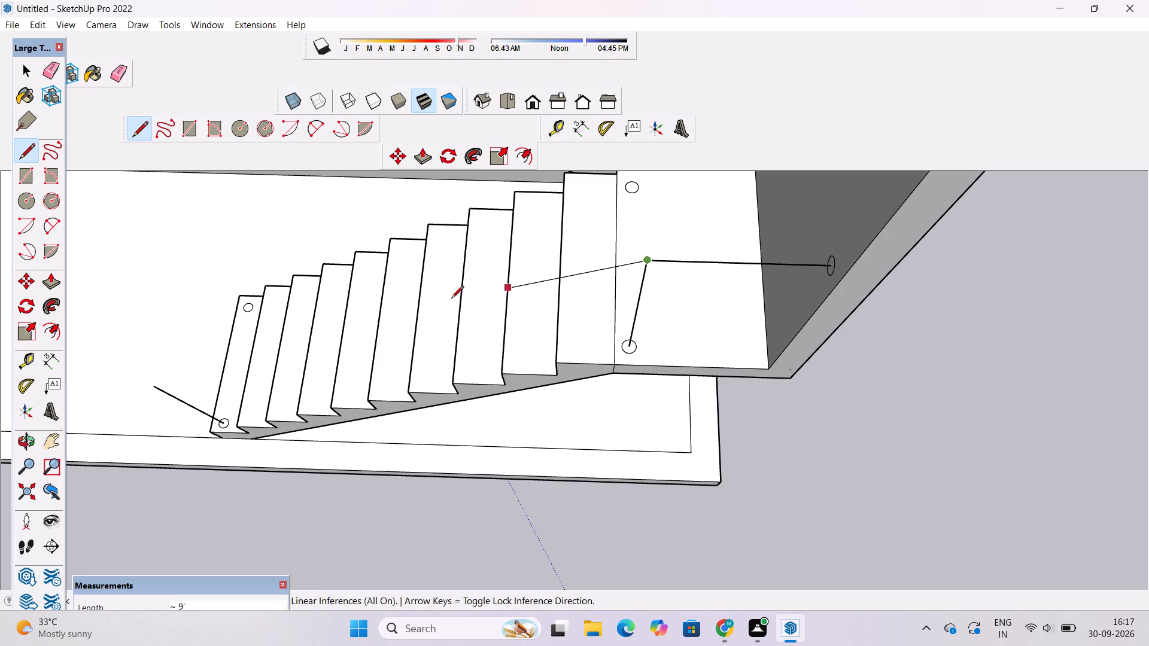
{"action": "left_click", "coordinate": [151, 388]}
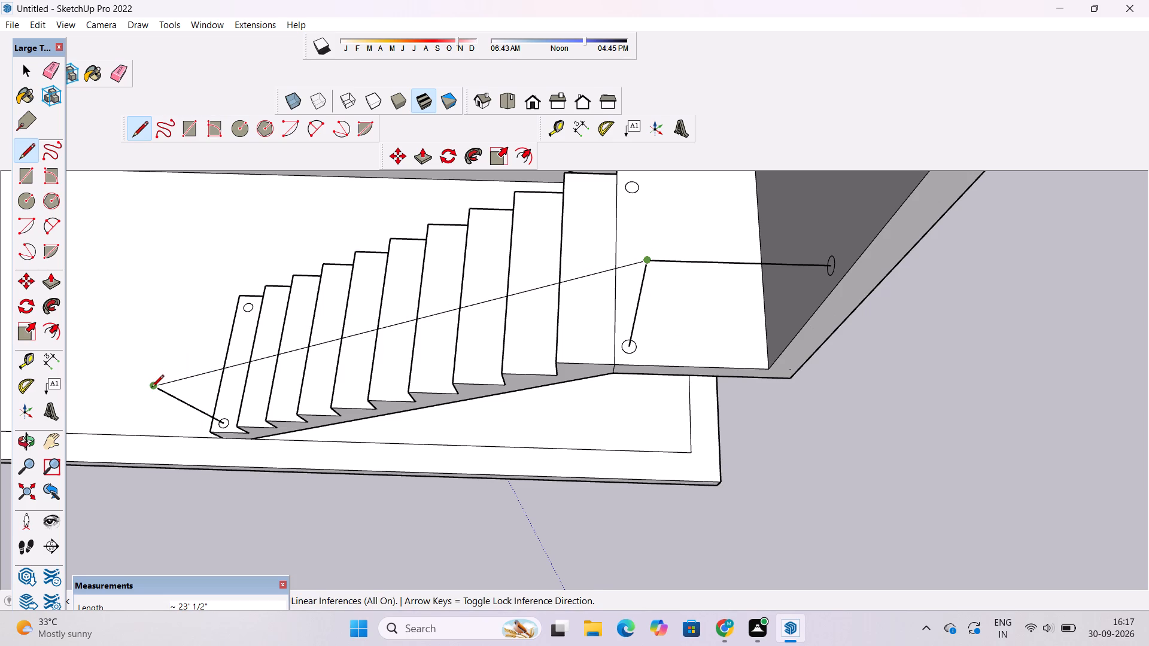
{"action": "key", "text": "space"}
Examine the new railing lines along the lower flight, from the bottom tread to the landing and end wall.
{"action": "type", "text": "o"}
{"action": "scroll", "coordinate": [153, 388], "scroll_direction": "down", "scroll_amount": 6}
{"action": "left_click_drag", "start_coordinate": [223, 406], "coordinate": [375, 211]}
{"action": "scroll", "coordinate": [389, 262], "scroll_direction": "down", "scroll_amount": 4}
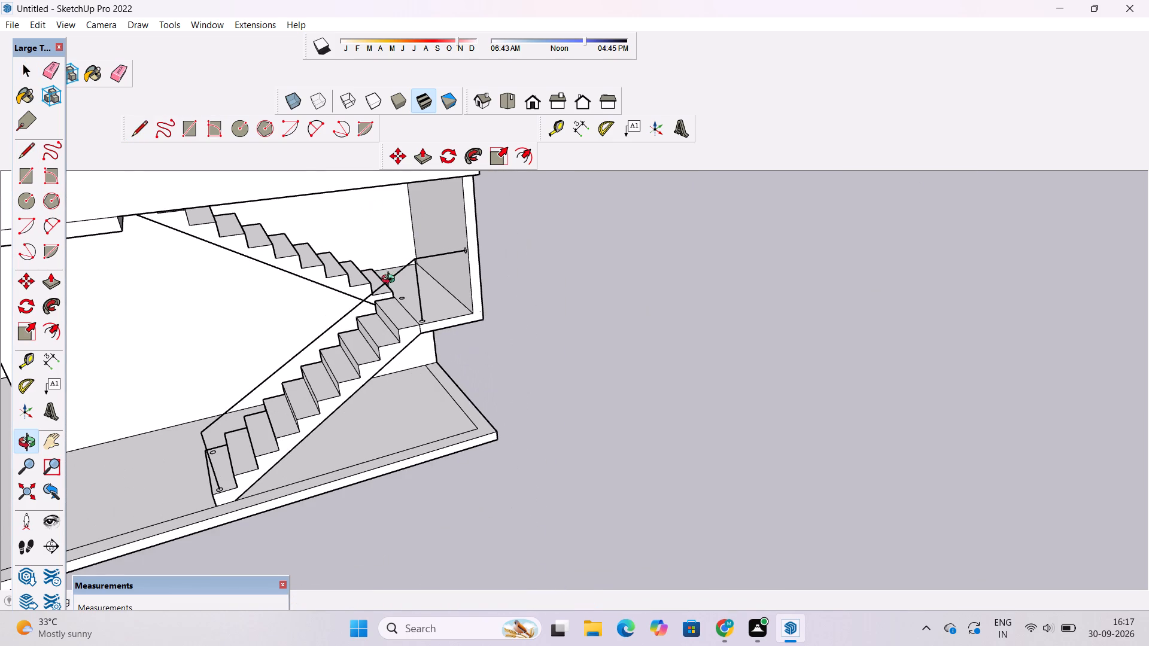
{"action": "left_click_drag", "start_coordinate": [273, 368], "coordinate": [478, 267], "text": "shift"}
{"action": "left_click_drag", "start_coordinate": [493, 313], "coordinate": [408, 293]}
{"action": "scroll", "coordinate": [406, 291], "scroll_direction": "down", "scroll_amount": 6}
{"action": "left_click_drag", "start_coordinate": [411, 285], "coordinate": [383, 331], "text": "shift"}
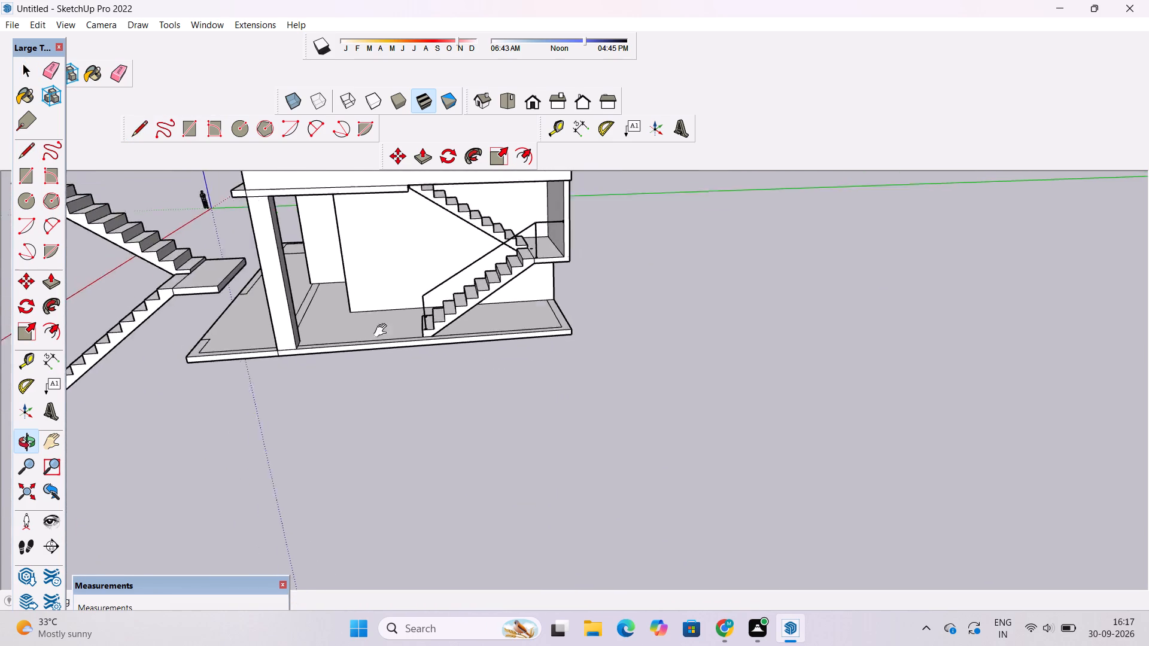
{"action": "left_click_drag", "start_coordinate": [383, 331], "coordinate": [366, 358], "text": "shift"}
{"action": "scroll", "coordinate": [366, 365], "scroll_direction": "up", "scroll_amount": 5}
{"action": "left_click_drag", "start_coordinate": [364, 367], "coordinate": [308, 322], "text": "shift"}
{"action": "scroll", "coordinate": [396, 300], "scroll_direction": "up", "scroll_amount": 3}
{"action": "left_click_drag", "start_coordinate": [396, 298], "coordinate": [400, 323], "text": "shift"}
{"action": "left_click_drag", "start_coordinate": [384, 376], "coordinate": [381, 400]}
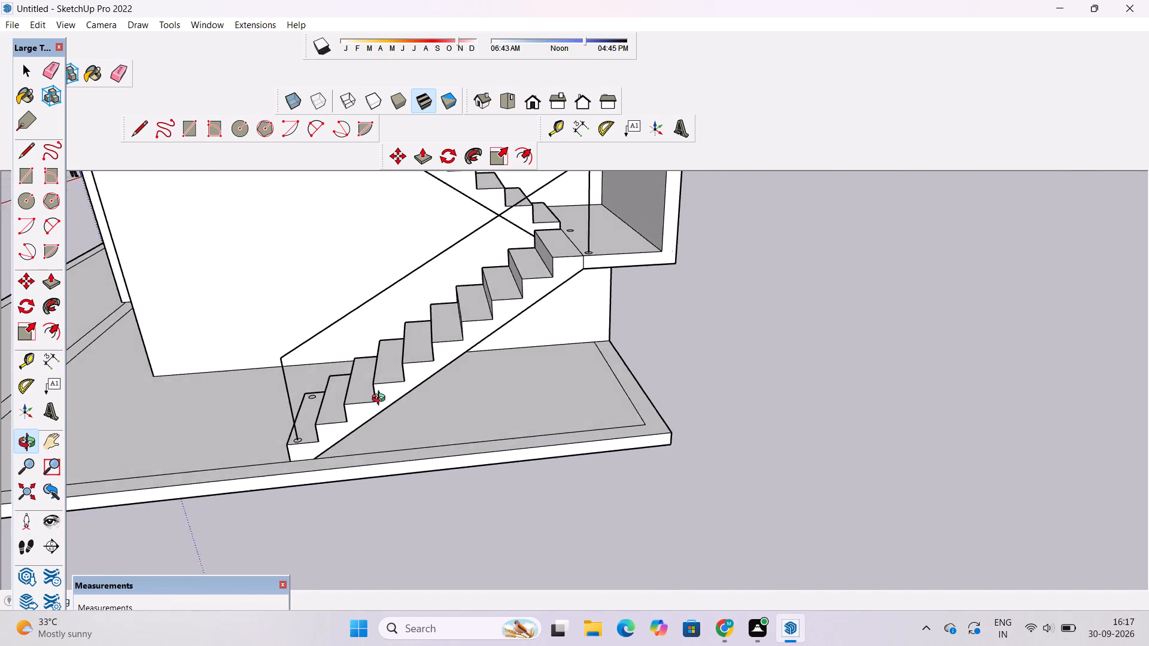
{"action": "left_click_drag", "start_coordinate": [381, 400], "coordinate": [266, 511]}
{"action": "scroll", "coordinate": [305, 414], "scroll_direction": "up", "scroll_amount": 4}
{"action": "left_click_drag", "start_coordinate": [321, 383], "coordinate": [366, 501], "text": "shift"}
{"action": "left_click_drag", "start_coordinate": [380, 492], "coordinate": [421, 441]}
{"action": "left_click_drag", "start_coordinate": [389, 459], "coordinate": [372, 471], "text": "shift"}
{"action": "left_click_drag", "start_coordinate": [372, 471], "coordinate": [391, 445], "text": "shift"}
{"action": "left_click_drag", "start_coordinate": [381, 484], "coordinate": [394, 455]}
{"action": "left_click_drag", "start_coordinate": [388, 462], "coordinate": [406, 434], "text": "shift"}
Sweep the bottom tread's outer circle with Follow Me along the vertical, sloping and horizontal rail lines to the end wall.
{"action": "key", "text": "space"}
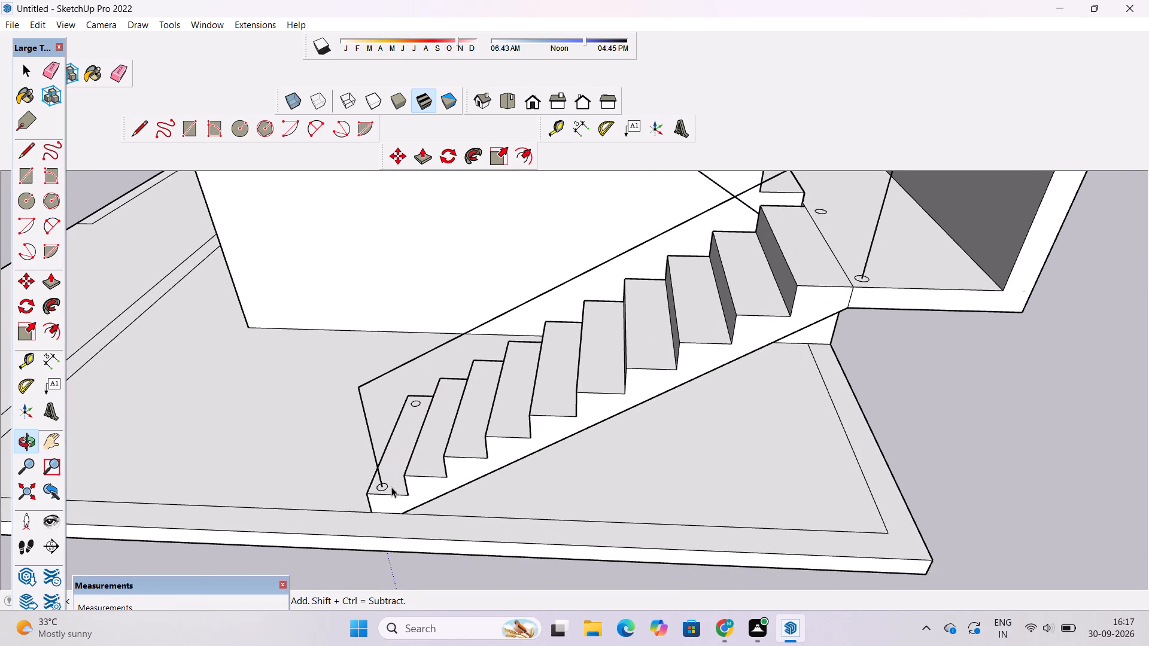
{"action": "scroll", "coordinate": [378, 495], "scroll_direction": "up", "scroll_amount": 15}
{"action": "double_click", "coordinate": [381, 480], "text": "ctrl"}
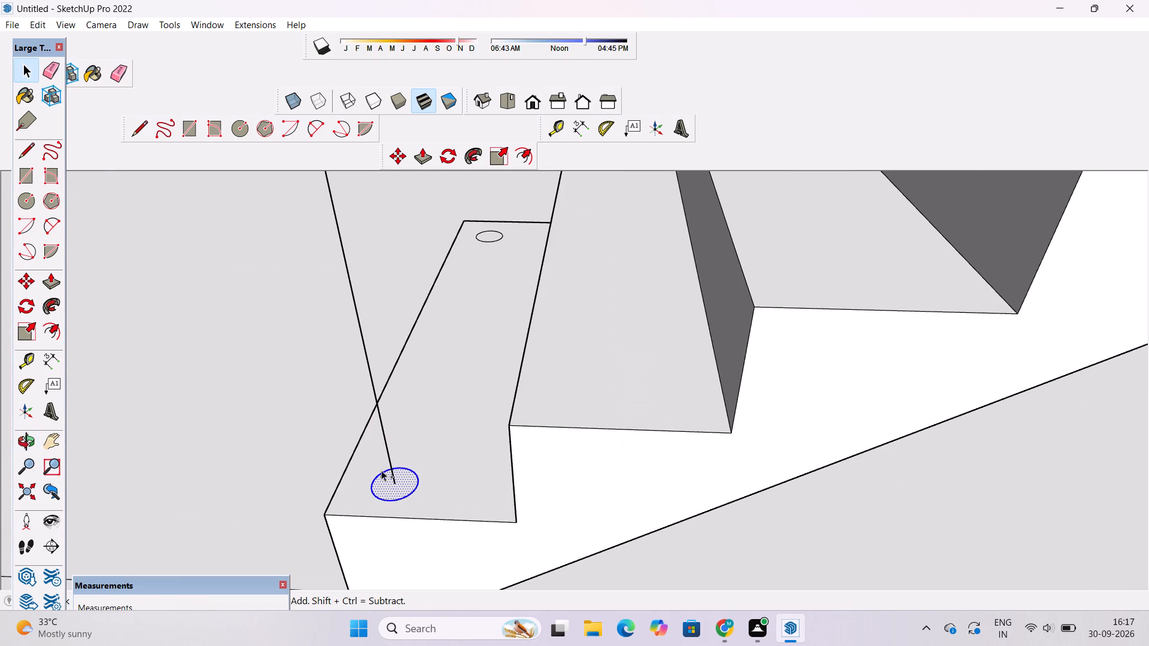
{"action": "left_click", "coordinate": [366, 362], "text": "ctrl"}
{"action": "scroll", "coordinate": [335, 455], "scroll_direction": "down", "scroll_amount": 13, "text": "ctrl"}
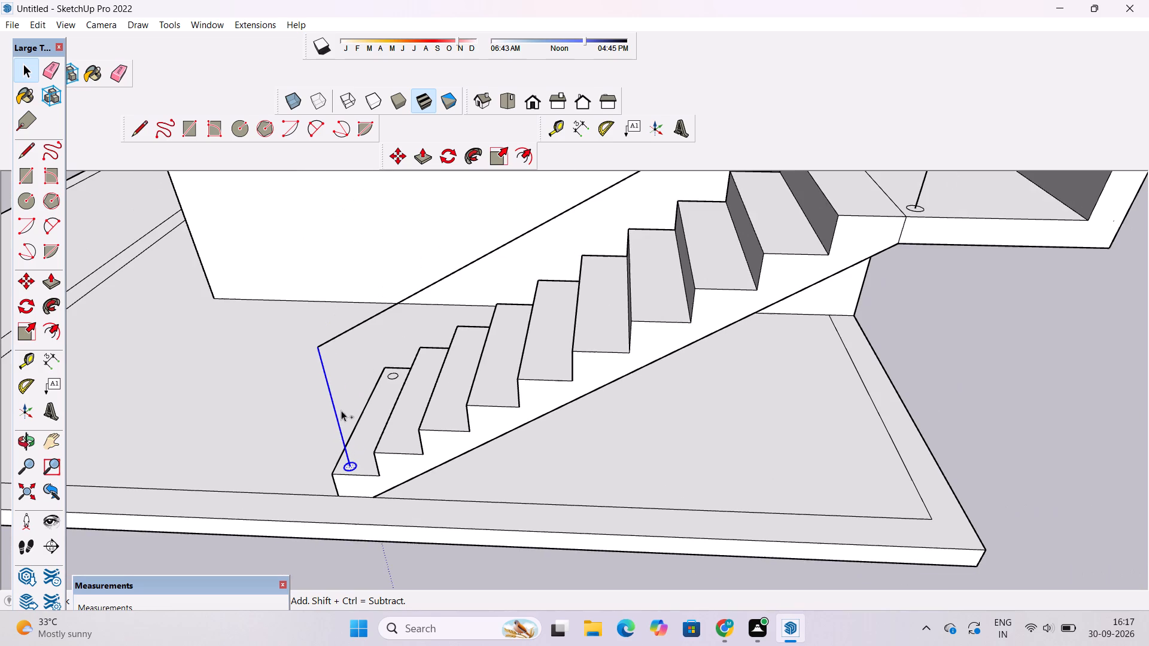
{"action": "left_click", "coordinate": [438, 279], "text": "ctrl"}
{"action": "scroll", "coordinate": [279, 370], "scroll_direction": "down", "scroll_amount": 9, "text": "ctrl"}
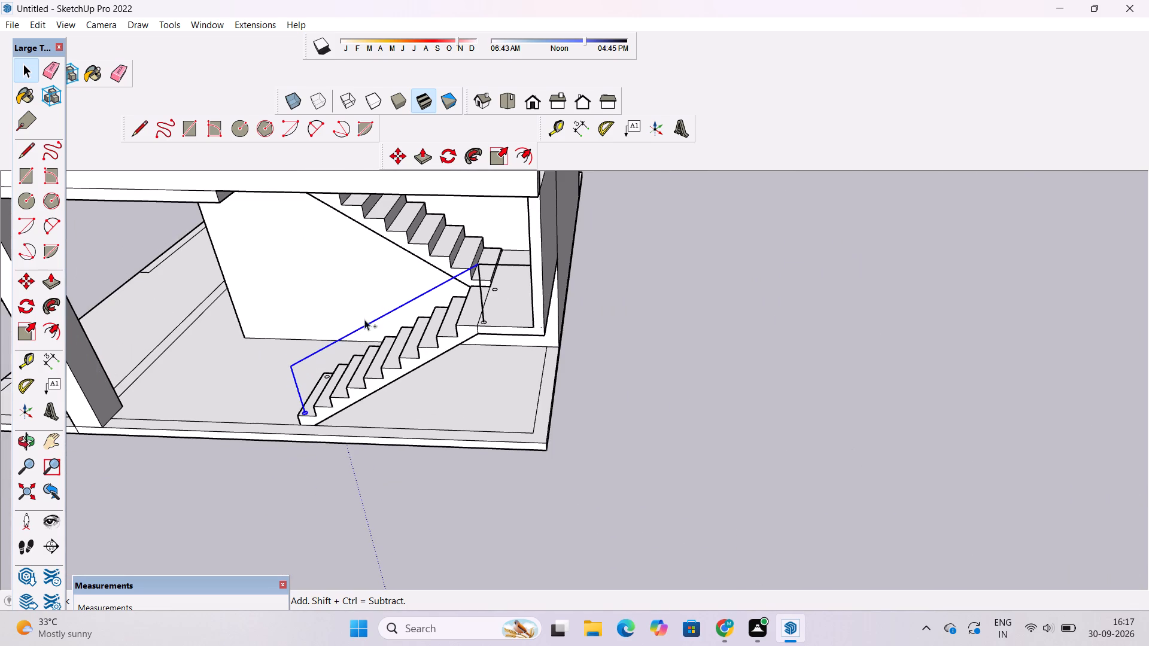
{"action": "scroll", "coordinate": [510, 270], "scroll_direction": "up", "scroll_amount": 8, "text": "ctrl"}
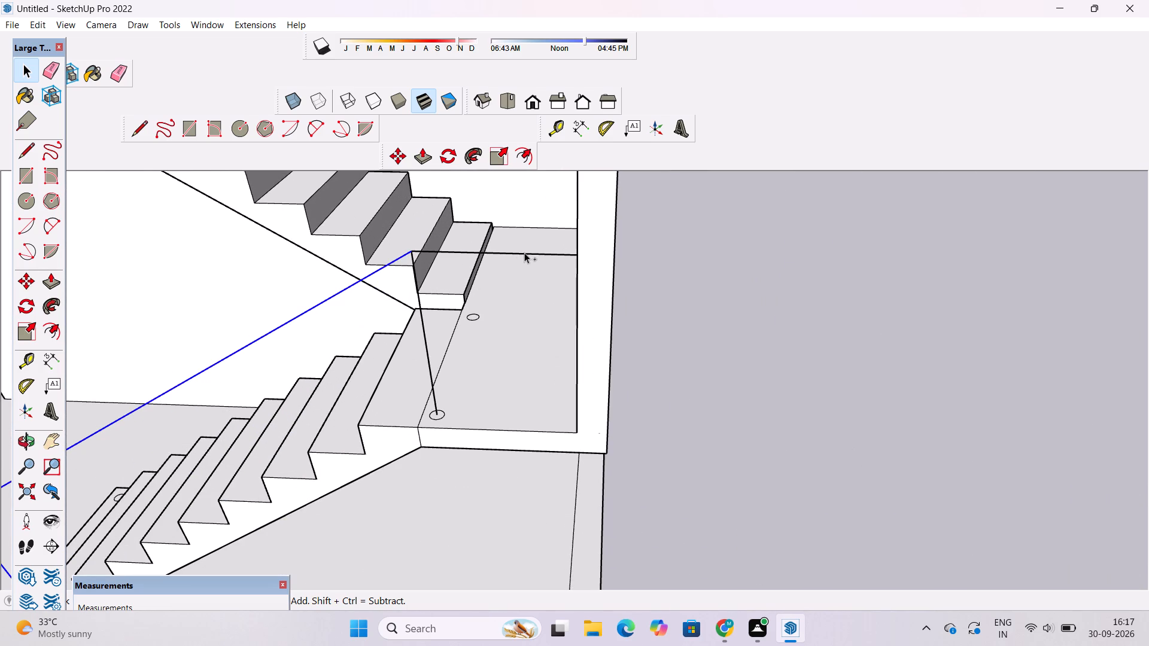
{"action": "left_click", "coordinate": [524, 252], "text": "ctrl"}
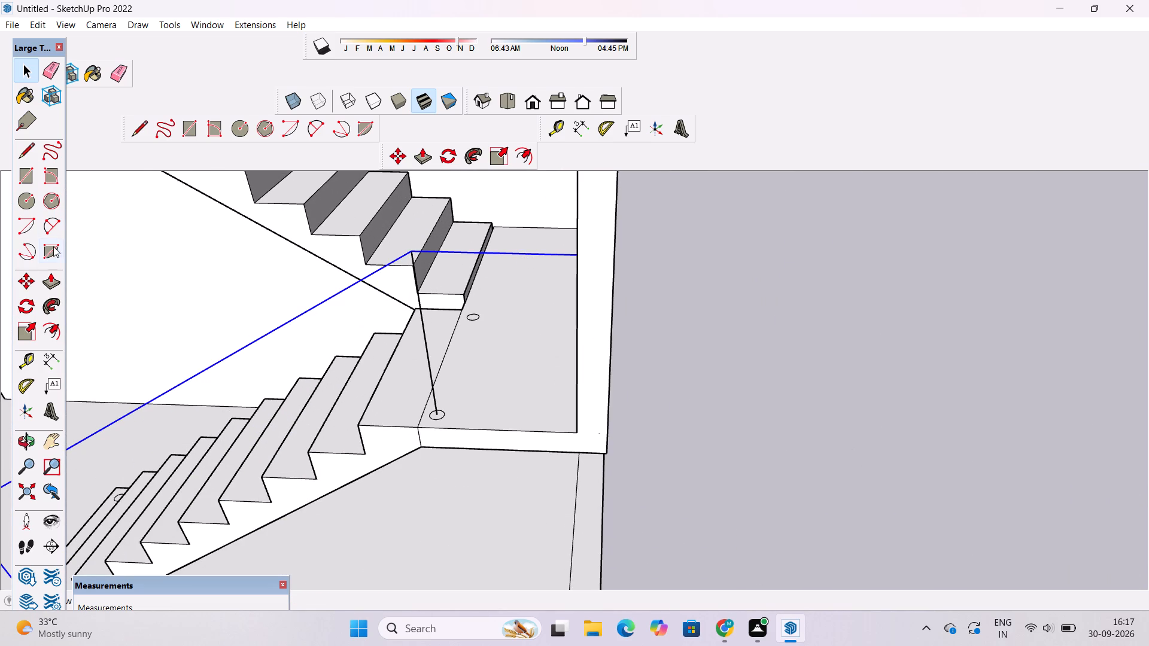
{"action": "left_click", "coordinate": [47, 306]}
{"action": "scroll", "coordinate": [510, 330], "scroll_direction": "down", "scroll_amount": 5}
{"action": "scroll", "coordinate": [217, 506], "scroll_direction": "up", "scroll_amount": 15}
{"action": "left_click", "coordinate": [205, 529]}
{"action": "scroll", "coordinate": [203, 525], "scroll_direction": "down", "scroll_amount": 3}
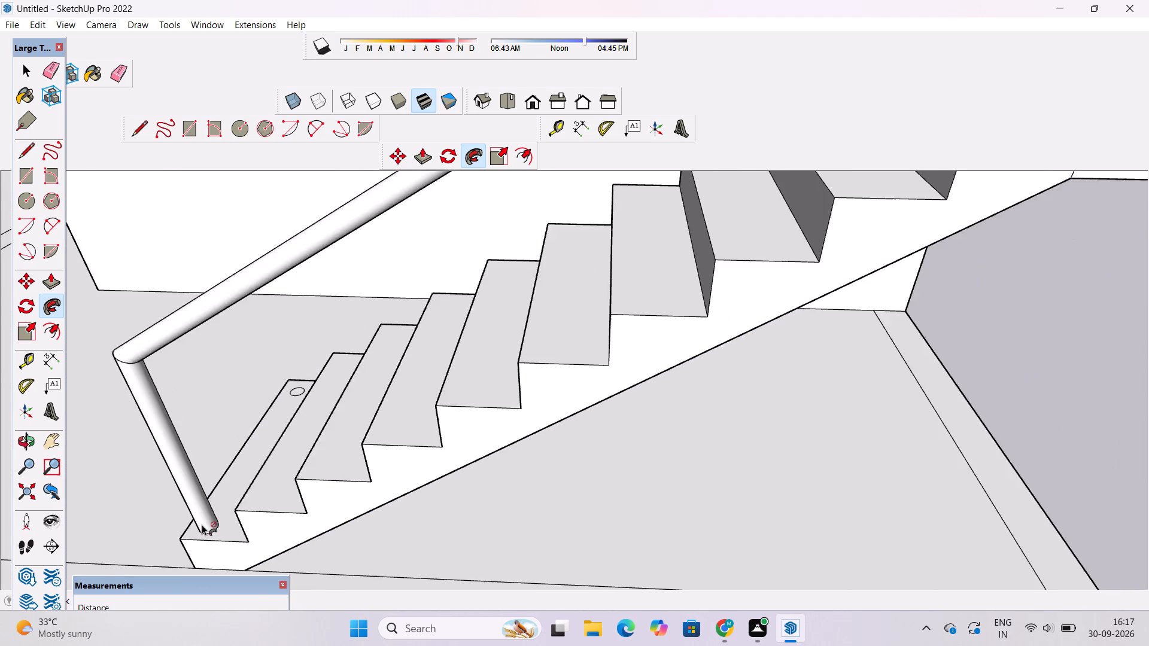
Sweep the landing's outer circle with Follow Me along its vertical line to form the landing's round post.
{"action": "scroll", "coordinate": [202, 525], "scroll_direction": "down", "scroll_amount": 20}
{"action": "scroll", "coordinate": [387, 423], "scroll_direction": "up", "scroll_amount": 5}
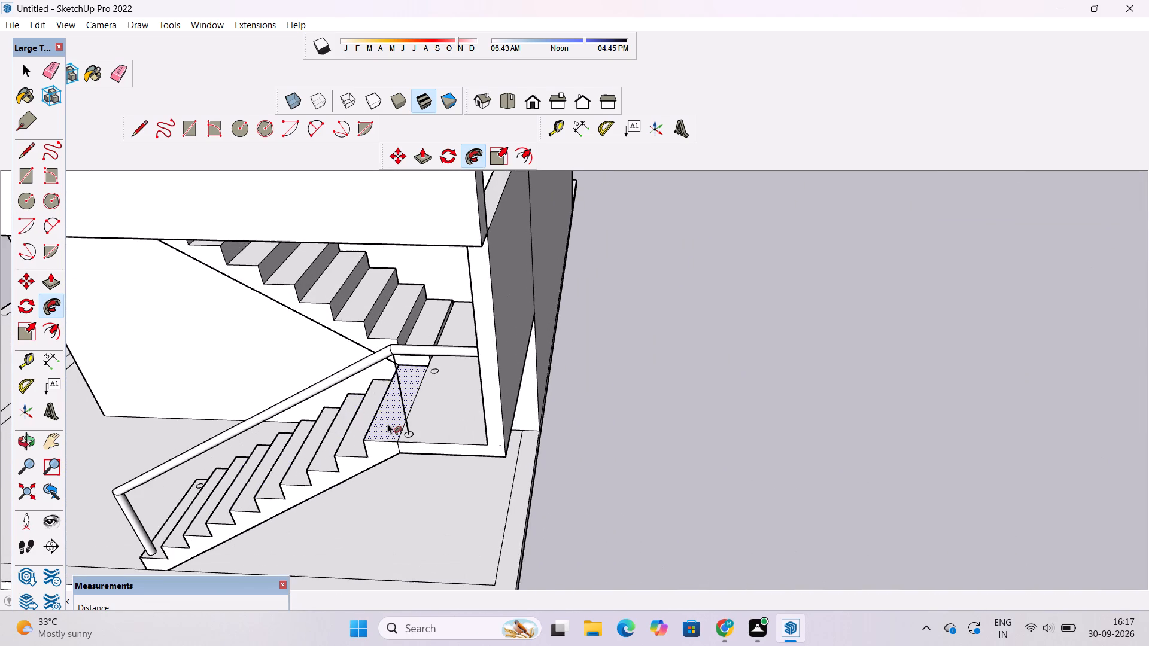
{"action": "scroll", "coordinate": [387, 423], "scroll_direction": "up", "scroll_amount": 1}
{"action": "key", "text": "space"}
{"action": "scroll", "coordinate": [399, 428], "scroll_direction": "up", "scroll_amount": 13}
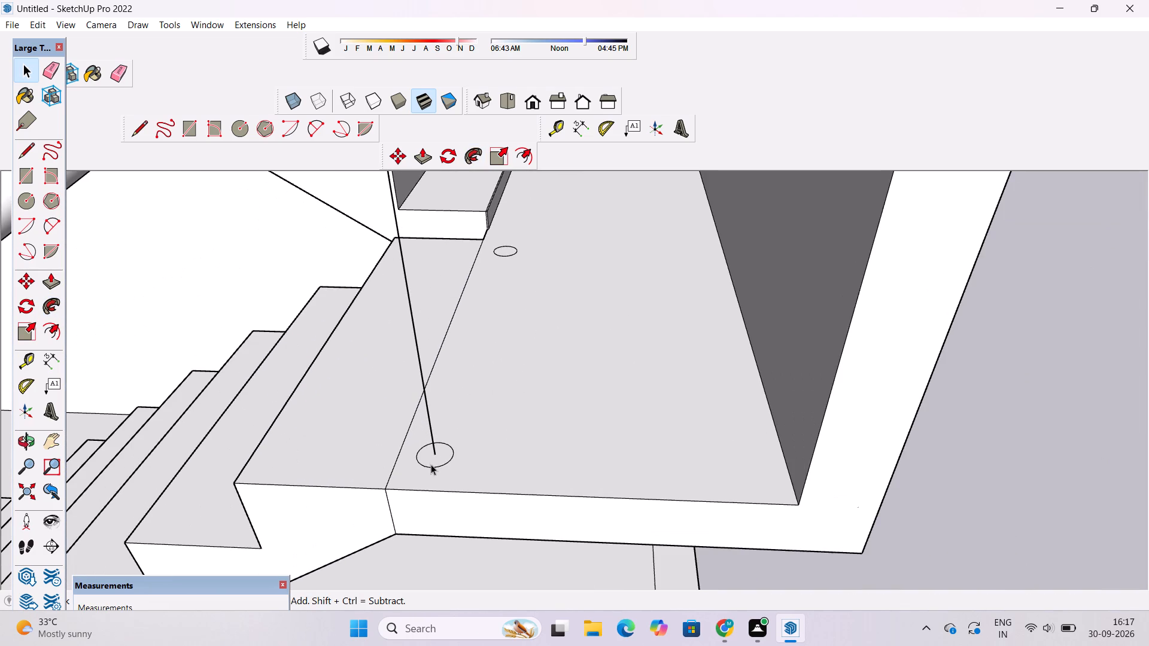
{"action": "double_click", "coordinate": [429, 462], "text": "ctrl"}
{"action": "left_click", "coordinate": [431, 419], "text": "ctrl"}
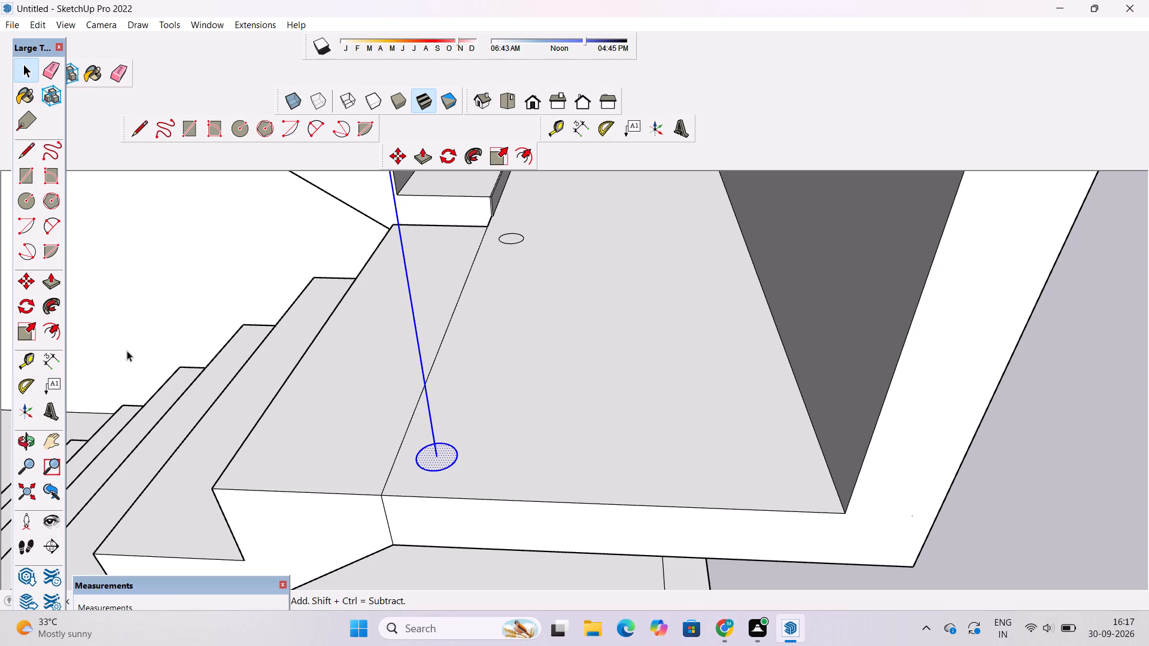
{"action": "left_click", "coordinate": [50, 306]}
{"action": "left_click", "coordinate": [441, 458]}
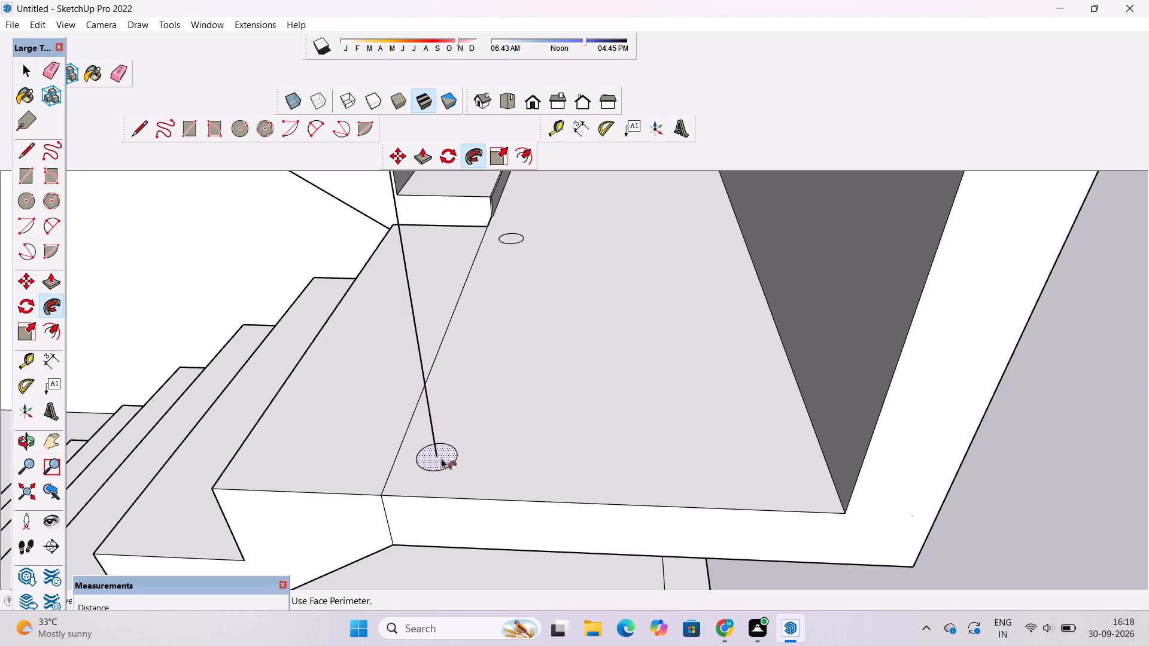
{"action": "scroll", "coordinate": [452, 481], "scroll_direction": "down", "scroll_amount": 15}
{"action": "scroll", "coordinate": [696, 406], "scroll_direction": "down", "scroll_amount": 5}
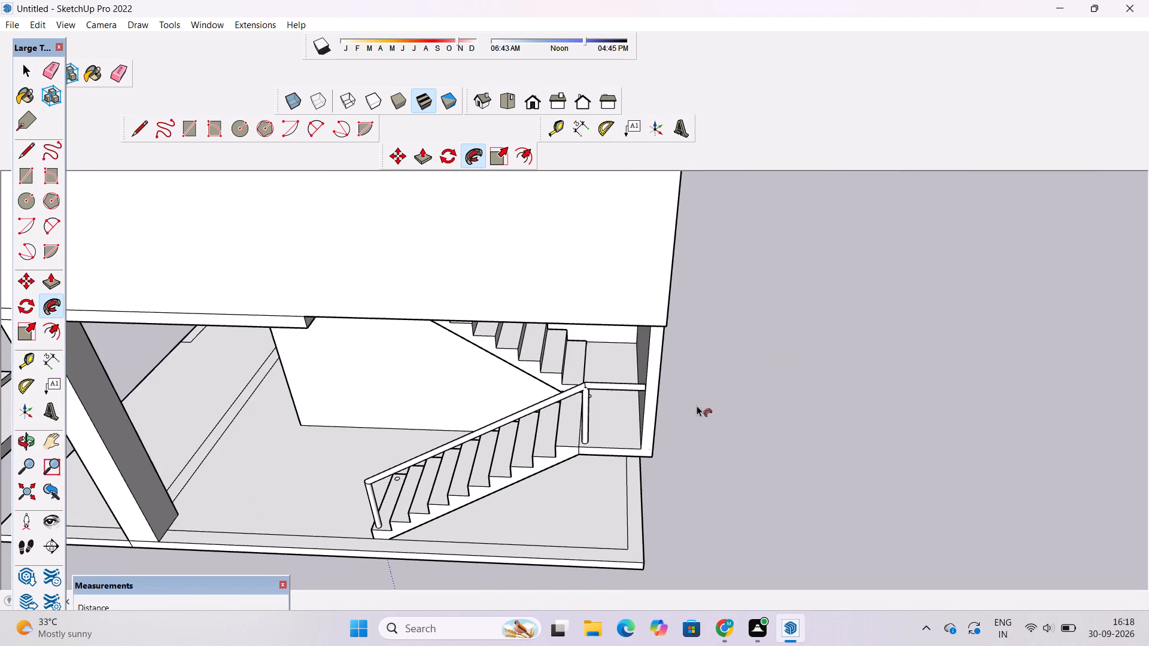
Examine the swept railing along the lower flight, from the landing post down to the bottom tread.
{"action": "key", "text": "space"}
{"action": "type", "text": "o"}
{"action": "scroll", "coordinate": [654, 410], "scroll_direction": "down", "scroll_amount": 6}
{"action": "left_click_drag", "start_coordinate": [443, 491], "coordinate": [819, 328]}
{"action": "scroll", "coordinate": [624, 385], "scroll_direction": "up", "scroll_amount": 6}
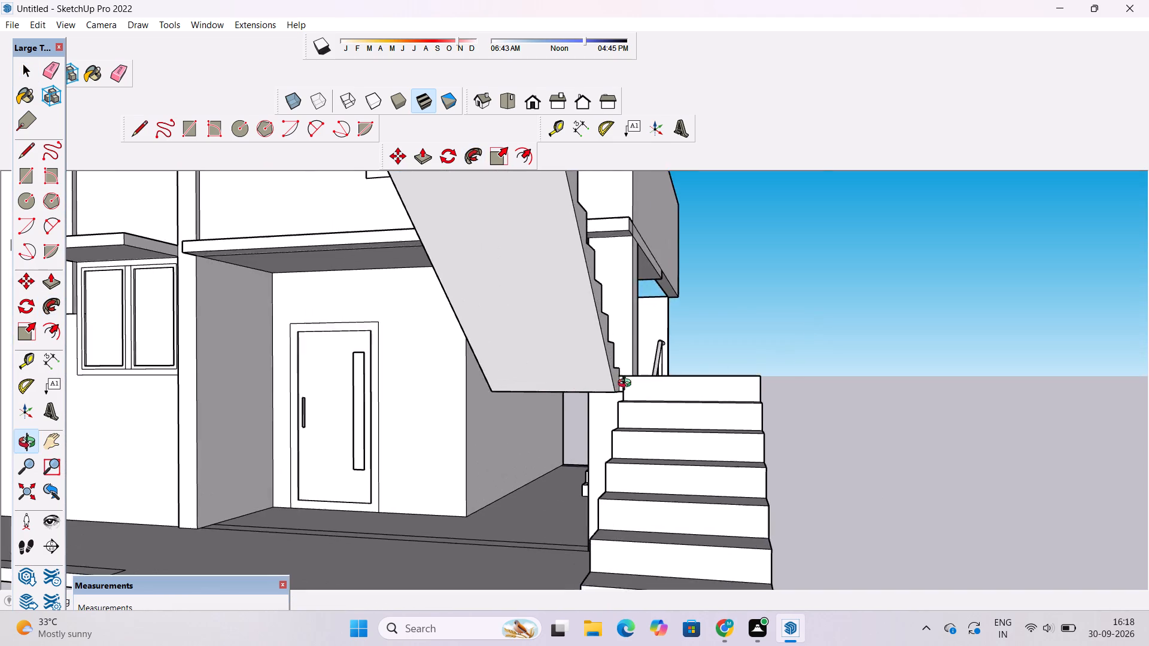
{"action": "left_click_drag", "start_coordinate": [738, 340], "coordinate": [532, 435]}
{"action": "scroll", "coordinate": [708, 413], "scroll_direction": "up", "scroll_amount": 3}
{"action": "left_click_drag", "start_coordinate": [701, 425], "coordinate": [637, 427]}
{"action": "left_click_drag", "start_coordinate": [638, 446], "coordinate": [563, 412]}
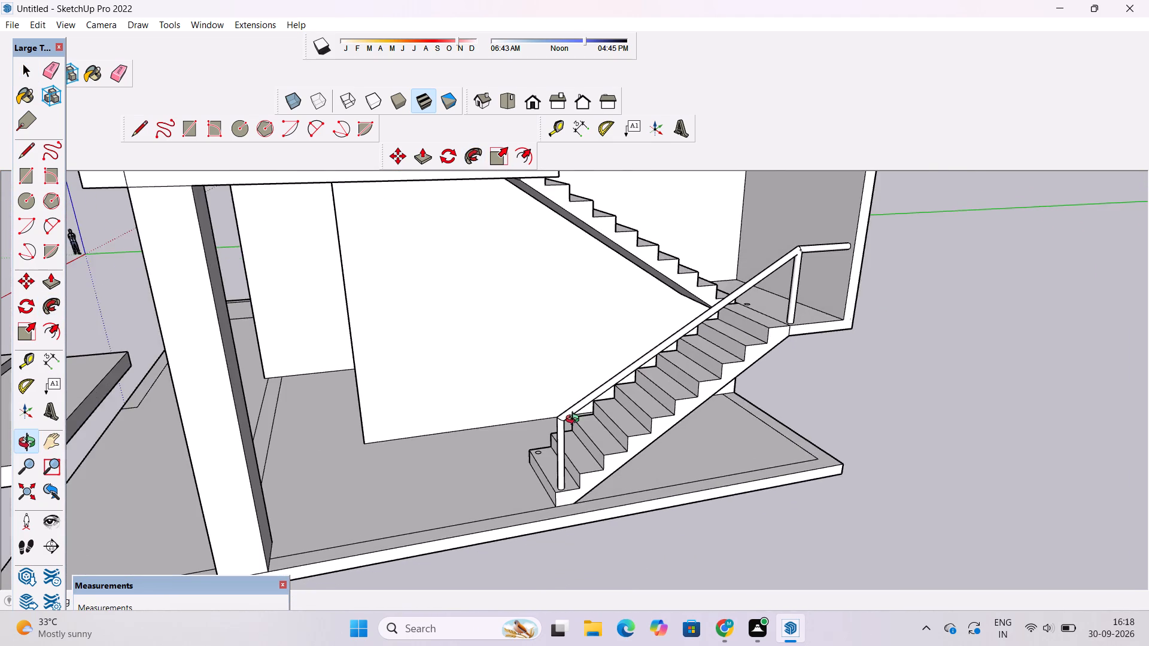
{"action": "scroll", "coordinate": [576, 423], "scroll_direction": "up", "scroll_amount": 3}
{"action": "left_click_drag", "start_coordinate": [615, 444], "coordinate": [576, 473]}
{"action": "left_click_drag", "start_coordinate": [572, 506], "coordinate": [521, 487]}
{"action": "scroll", "coordinate": [482, 476], "scroll_direction": "down", "scroll_amount": 7}
{"action": "left_click_drag", "start_coordinate": [498, 452], "coordinate": [572, 420]}
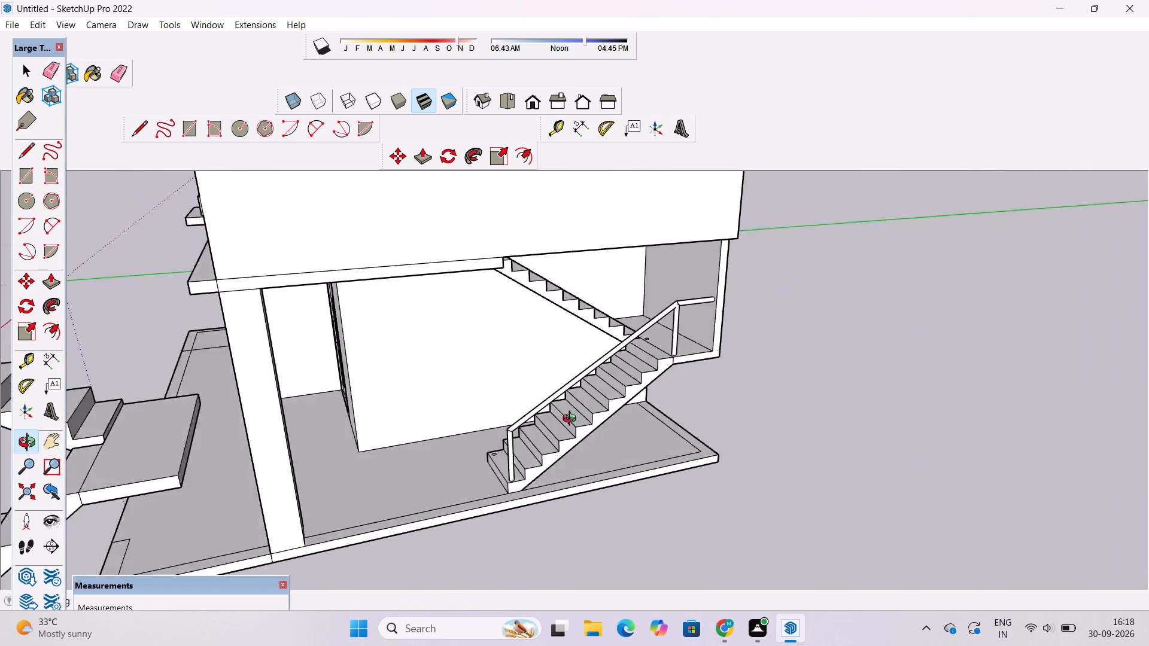
{"action": "left_click_drag", "start_coordinate": [572, 420], "coordinate": [620, 403]}
{"action": "scroll", "coordinate": [629, 394], "scroll_direction": "down", "scroll_amount": 6}
{"action": "scroll", "coordinate": [638, 351], "scroll_direction": "up", "scroll_amount": 5}
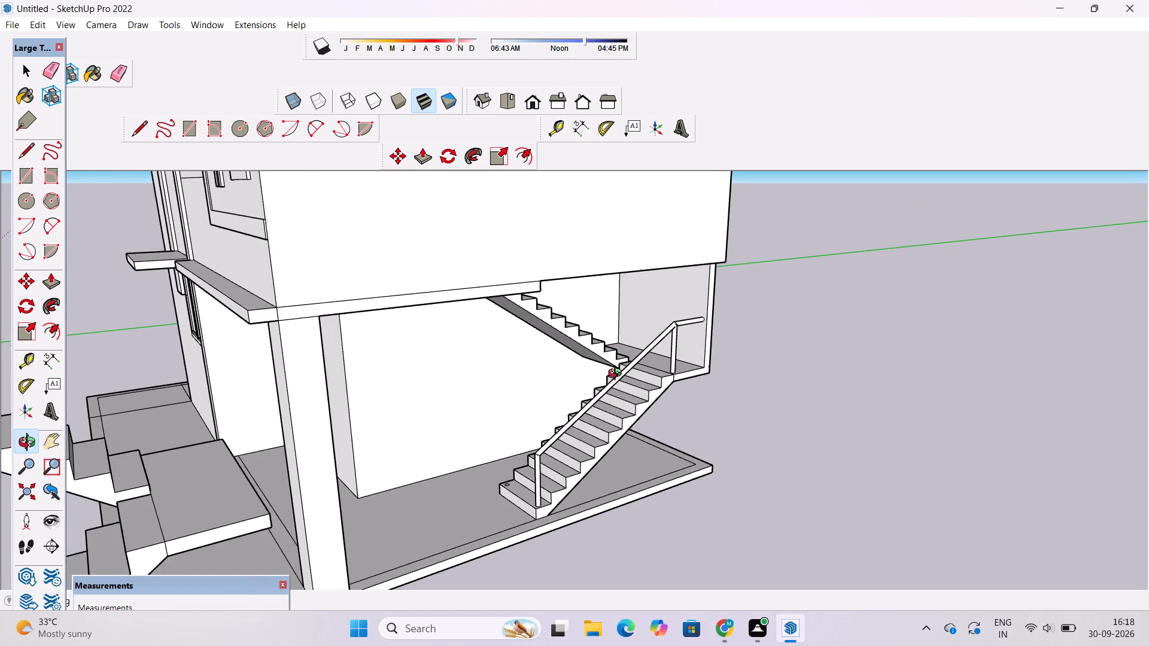
{"action": "scroll", "coordinate": [618, 374], "scroll_direction": "down", "scroll_amount": 3}
{"action": "left_click_drag", "start_coordinate": [691, 340], "coordinate": [609, 388]}
{"action": "left_click_drag", "start_coordinate": [602, 438], "coordinate": [585, 397]}
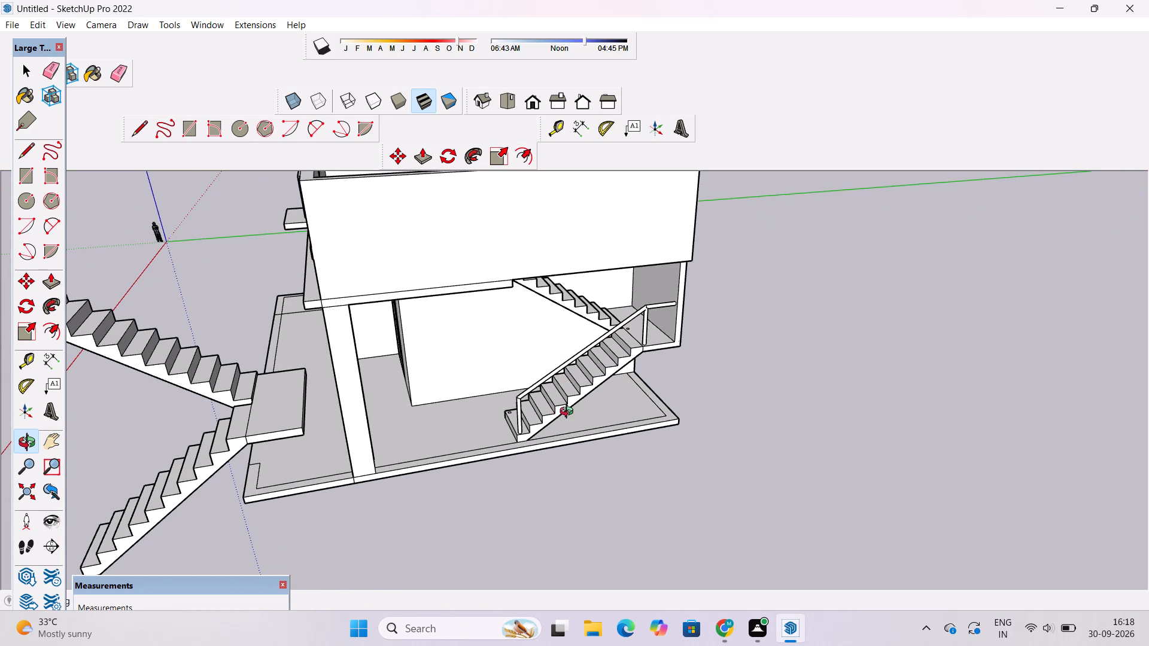
{"action": "scroll", "coordinate": [616, 371], "scroll_direction": "up", "scroll_amount": 8}
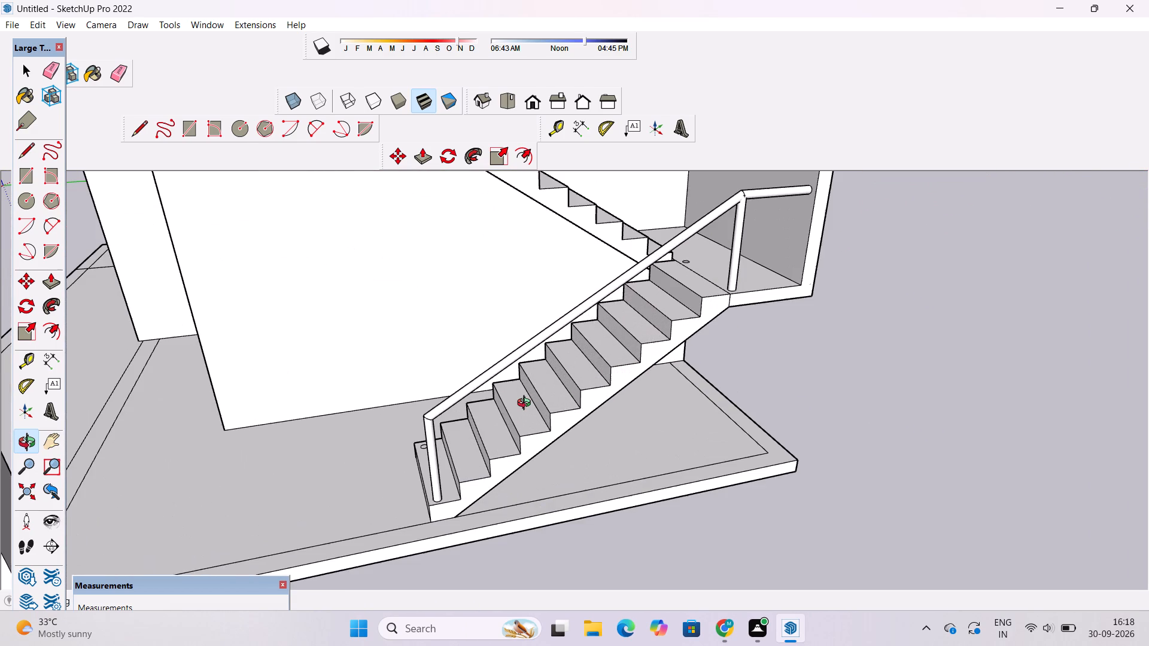
{"action": "left_click_drag", "start_coordinate": [521, 410], "coordinate": [515, 360], "text": "shift"}
{"action": "left_click_drag", "start_coordinate": [515, 399], "coordinate": [506, 447]}
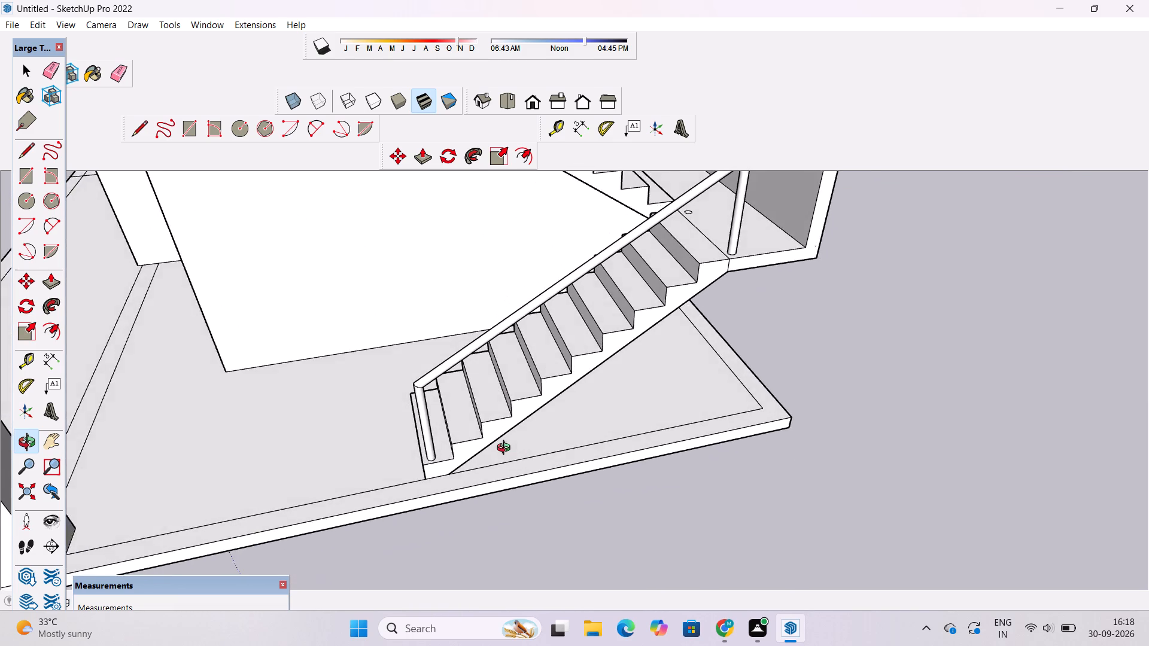
{"action": "scroll", "coordinate": [493, 431], "scroll_direction": "up", "scroll_amount": 2}
{"action": "left_click_drag", "start_coordinate": [484, 433], "coordinate": [487, 382], "text": "shift"}
{"action": "left_click_drag", "start_coordinate": [474, 435], "coordinate": [465, 483]}
{"action": "scroll", "coordinate": [450, 461], "scroll_direction": "up", "scroll_amount": 5}
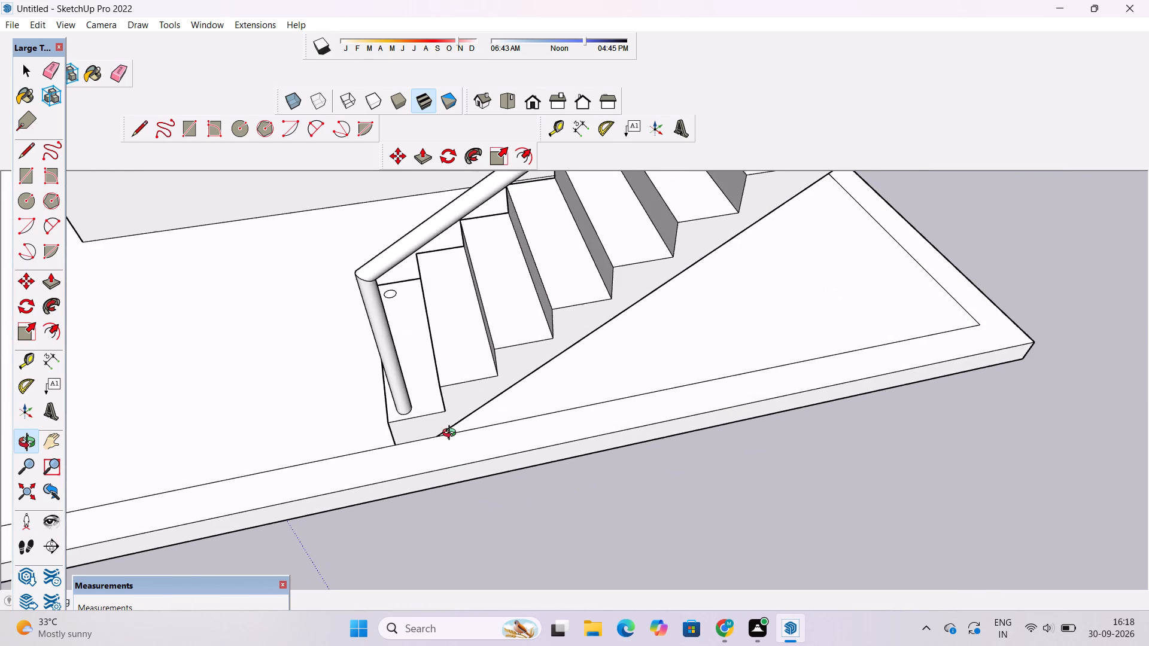
{"action": "scroll", "coordinate": [452, 434], "scroll_direction": "up", "scroll_amount": 1}
{"action": "left_click_drag", "start_coordinate": [455, 430], "coordinate": [452, 456], "text": "shift"}
{"action": "left_click_drag", "start_coordinate": [452, 476], "coordinate": [446, 505]}
{"action": "scroll", "coordinate": [421, 419], "scroll_direction": "up", "scroll_amount": 3}
{"action": "left_click_drag", "start_coordinate": [436, 410], "coordinate": [324, 510], "text": "shift"}
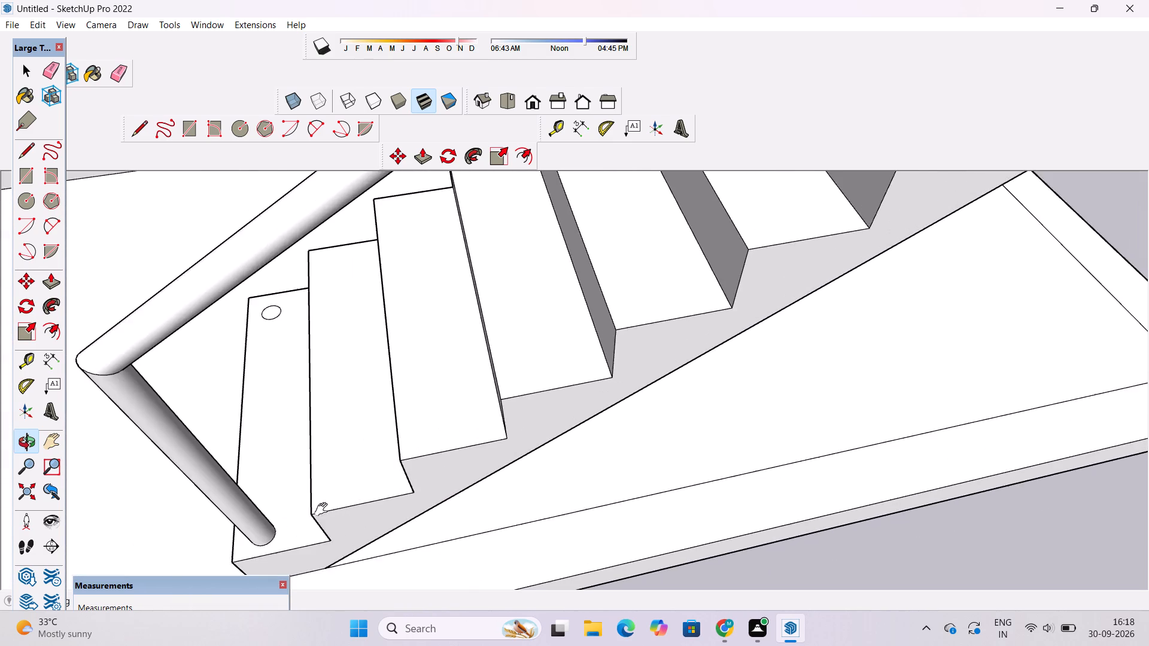
{"action": "left_click_drag", "start_coordinate": [324, 510], "coordinate": [321, 513], "text": "shift"}
Draw a circle with a 3" radius near the outer end of the fourth tread from the bottom.
{"action": "scroll", "coordinate": [367, 474], "scroll_direction": "down", "scroll_amount": 5}
{"action": "left_click_drag", "start_coordinate": [449, 449], "coordinate": [434, 479]}
{"action": "left_click_drag", "start_coordinate": [433, 481], "coordinate": [441, 431]}
{"action": "left_click_drag", "start_coordinate": [441, 432], "coordinate": [441, 449], "text": "shift"}
{"action": "key", "text": "c"}
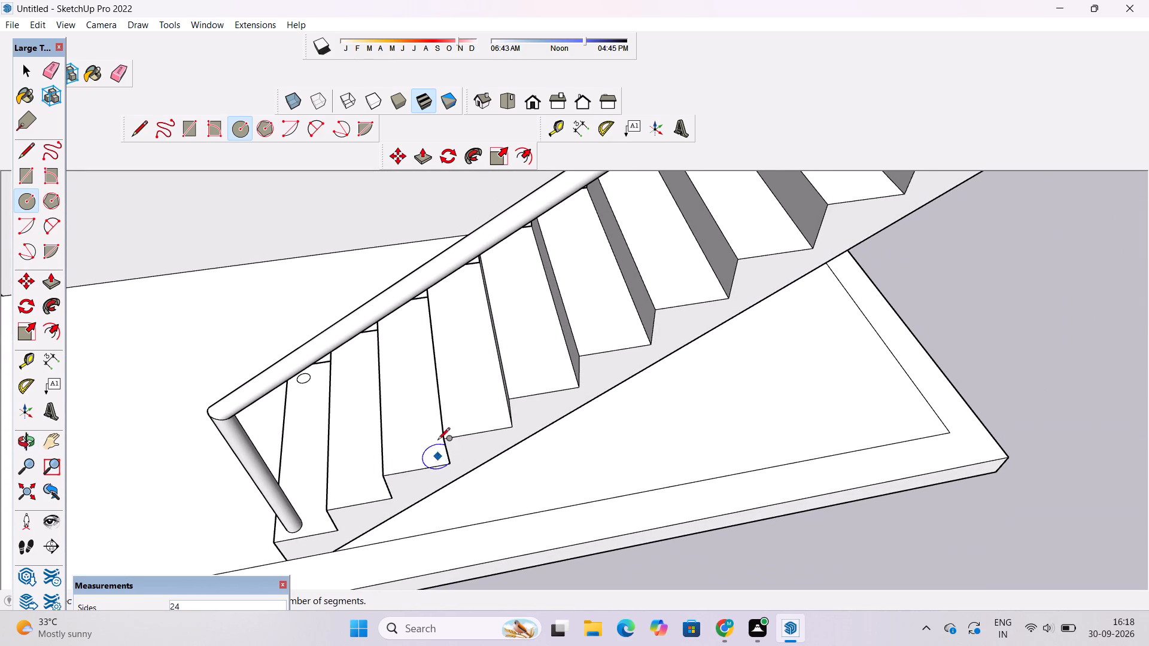
{"action": "left_click", "coordinate": [469, 417]}
{"action": "key", "text": "3"}
{"action": "key", "text": "shift+quotedbl"}
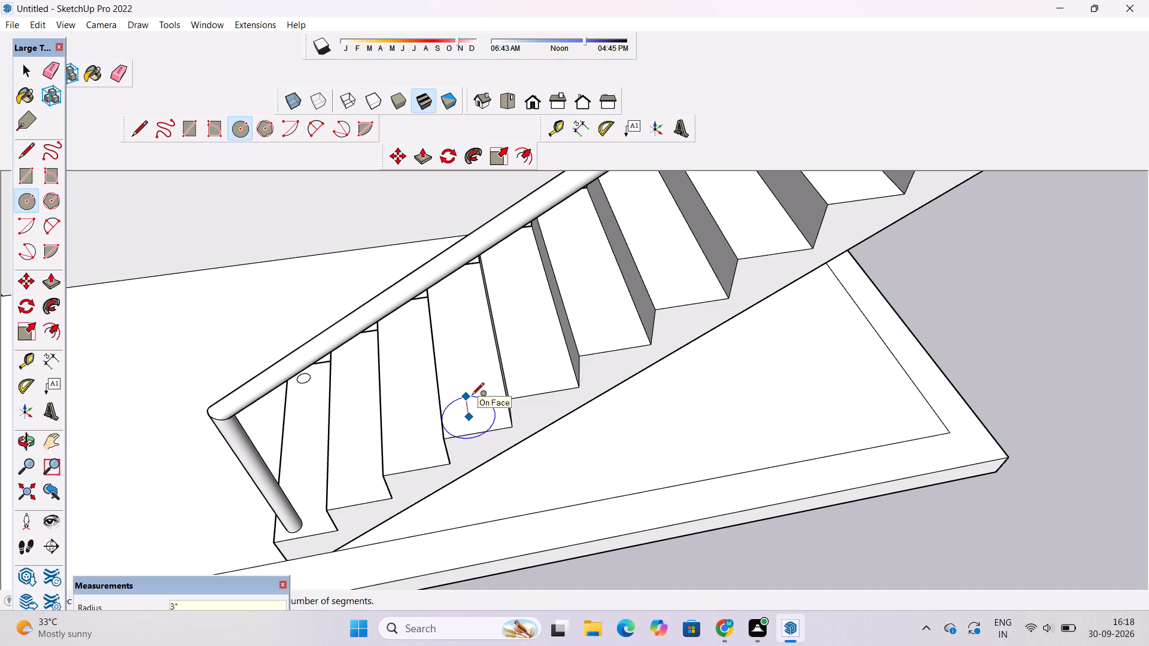
{"action": "key", "text": "Return"}
Draw a vertical line about 5' 4" long from the fourth tread's circle centre up to the sloping rail's underside.
{"action": "key", "text": "l"}
{"action": "scroll", "coordinate": [463, 438], "scroll_direction": "up", "scroll_amount": 2}
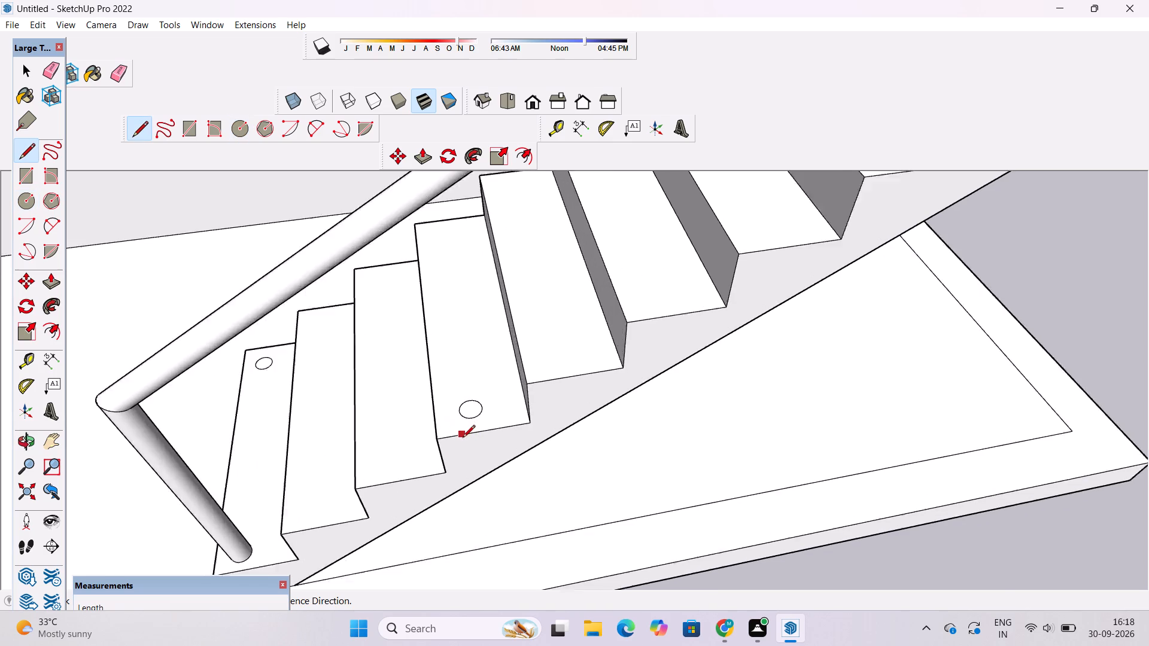
{"action": "scroll", "coordinate": [463, 438], "scroll_direction": "up", "scroll_amount": 6}
{"action": "left_click", "coordinate": [475, 397]}
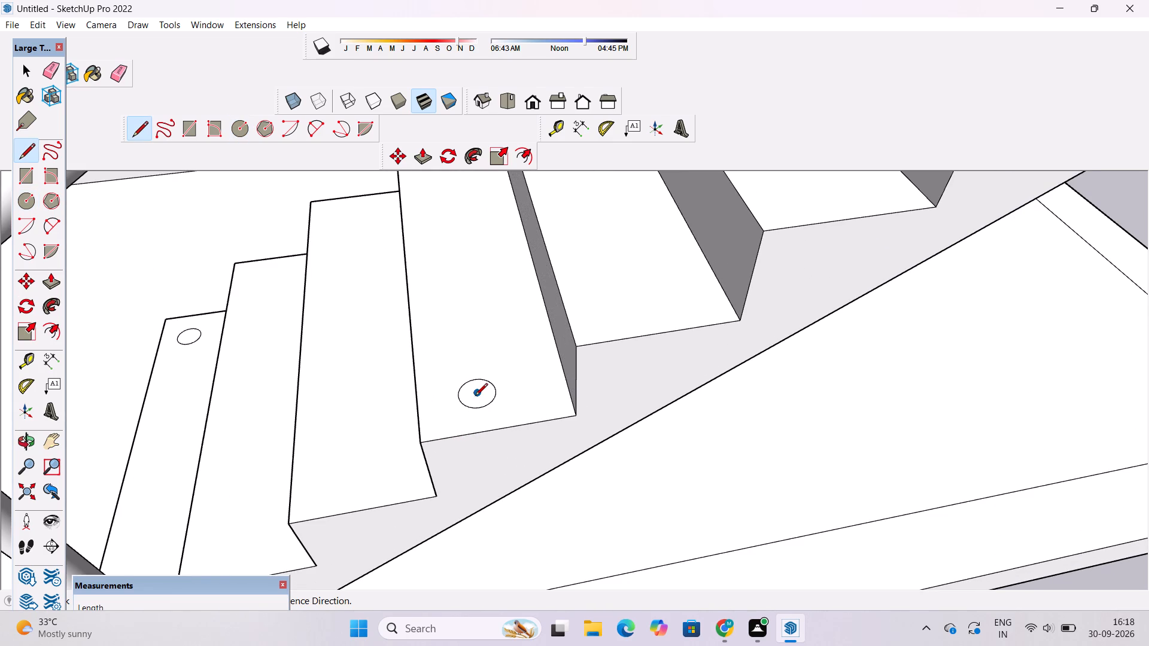
{"action": "scroll", "coordinate": [475, 397], "scroll_direction": "down", "scroll_amount": 8}
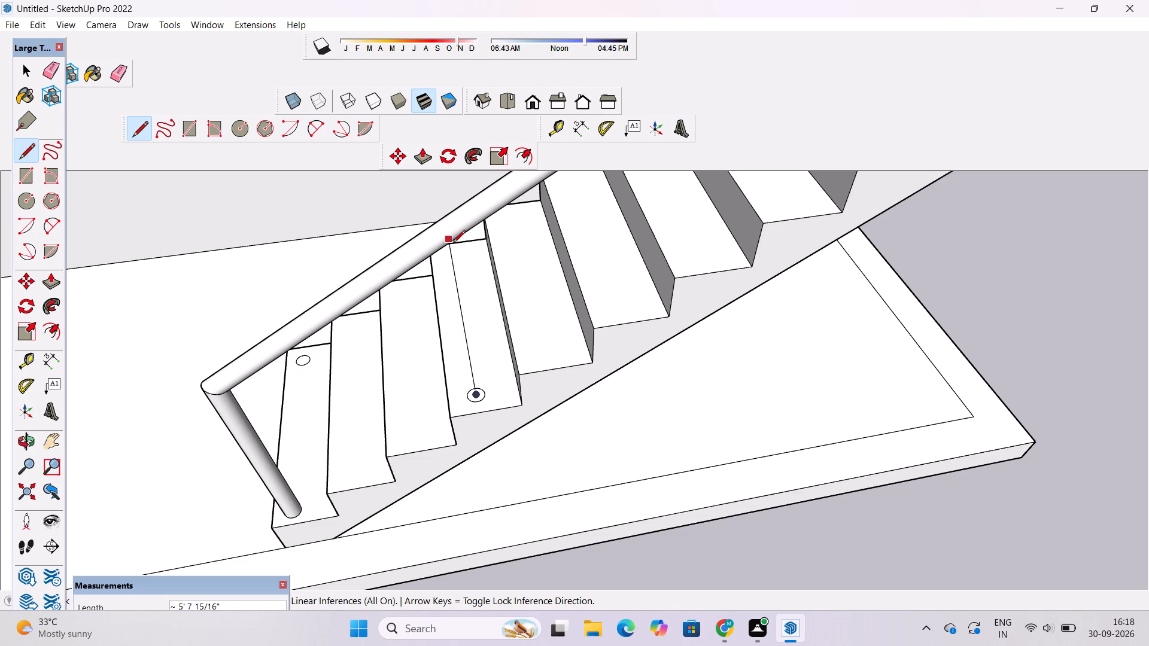
{"action": "key", "text": "o"}
{"action": "left_click_drag", "start_coordinate": [445, 308], "coordinate": [445, 263]}
{"action": "left_click_drag", "start_coordinate": [440, 294], "coordinate": [455, 415], "text": "shift"}
{"action": "scroll", "coordinate": [454, 421], "scroll_direction": "down", "scroll_amount": 3}
{"action": "left_click_drag", "start_coordinate": [453, 433], "coordinate": [453, 380]}
{"action": "key", "text": "l"}
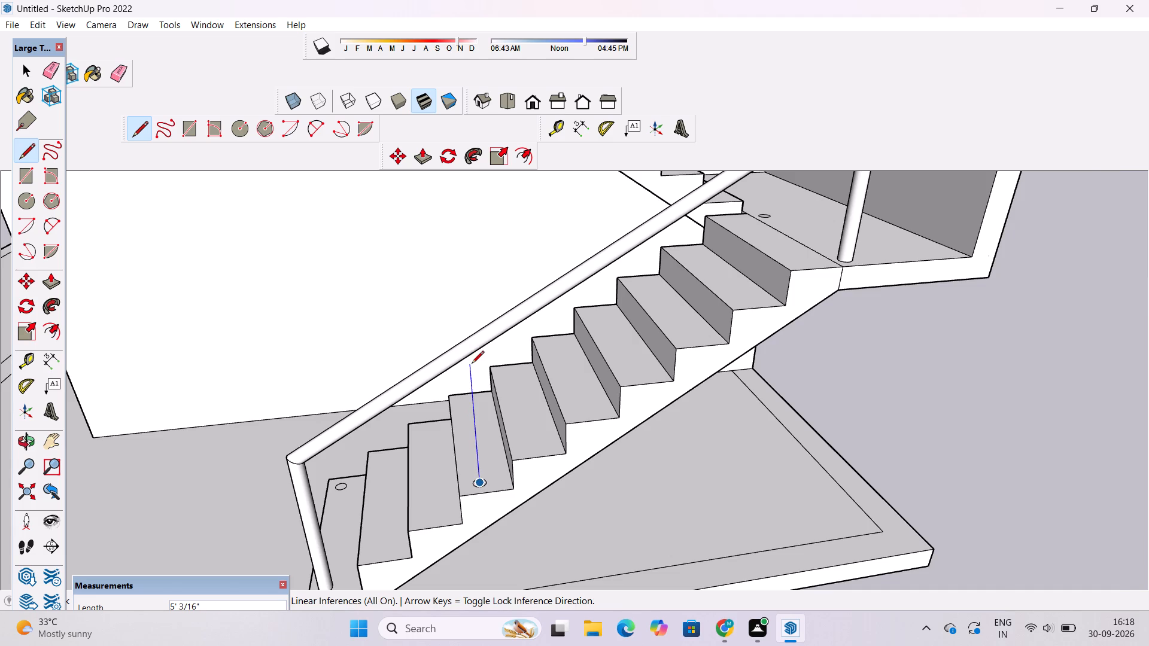
{"action": "scroll", "coordinate": [472, 364], "scroll_direction": "up", "scroll_amount": 5}
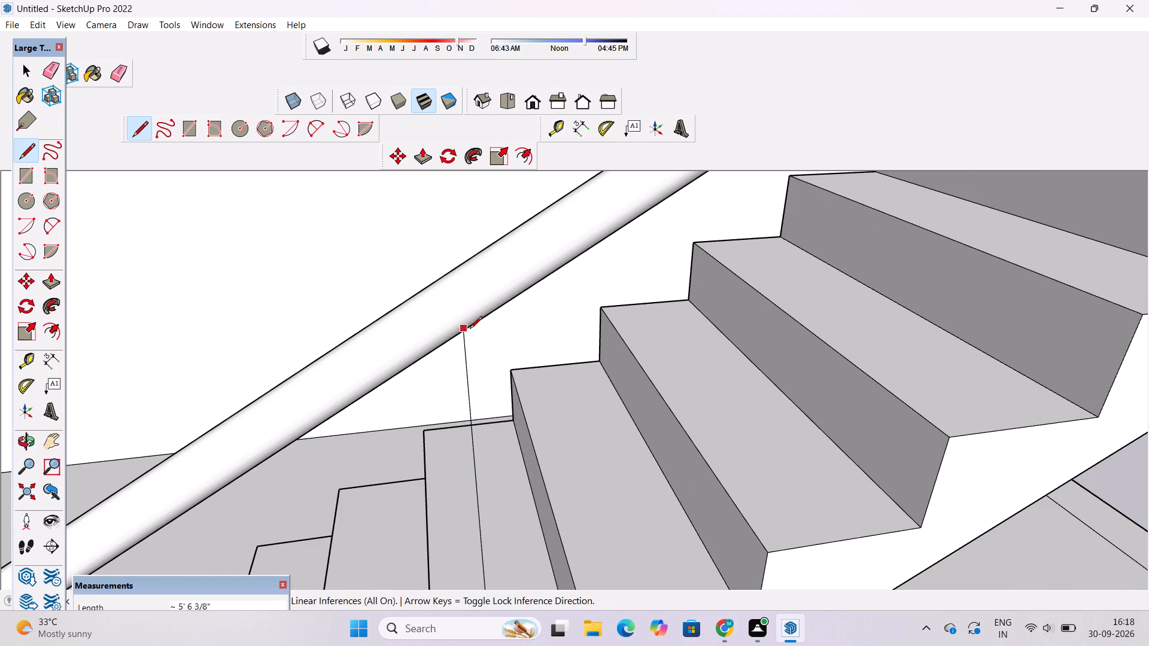
{"action": "scroll", "coordinate": [467, 334], "scroll_direction": "up", "scroll_amount": 2}
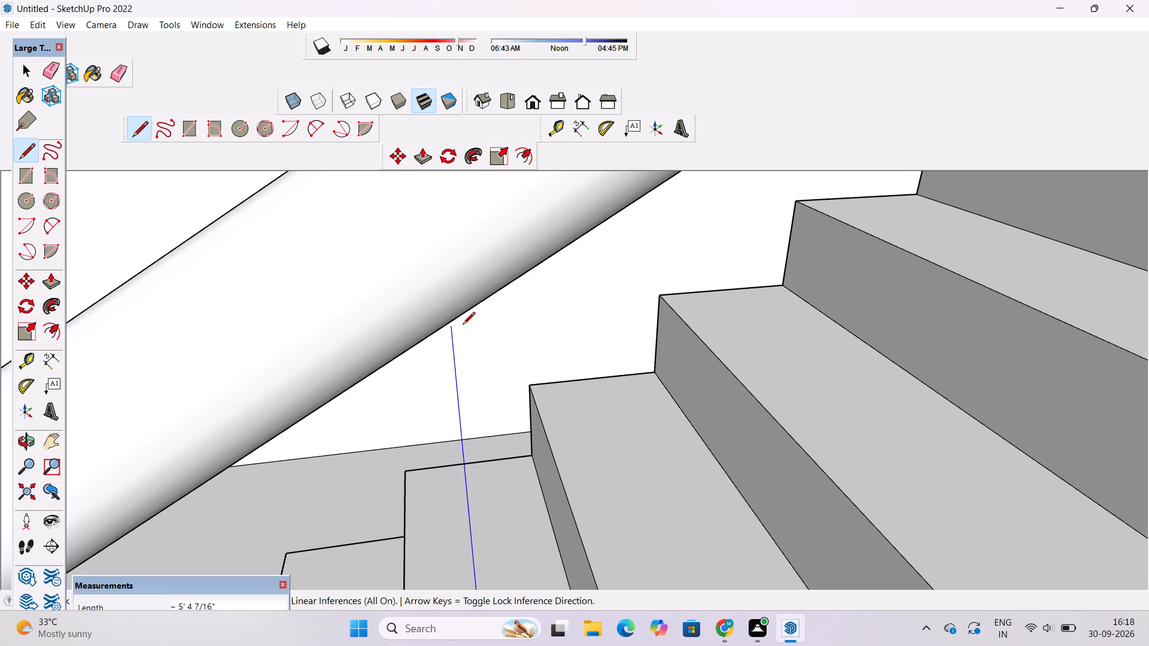
{"action": "left_click", "coordinate": [463, 322]}
{"action": "key", "text": "space"}
Sweep the fourth tread's circle with Follow Me along its vertical line to form an intermediate post.
{"action": "scroll", "coordinate": [463, 298], "scroll_direction": "down", "scroll_amount": 4}
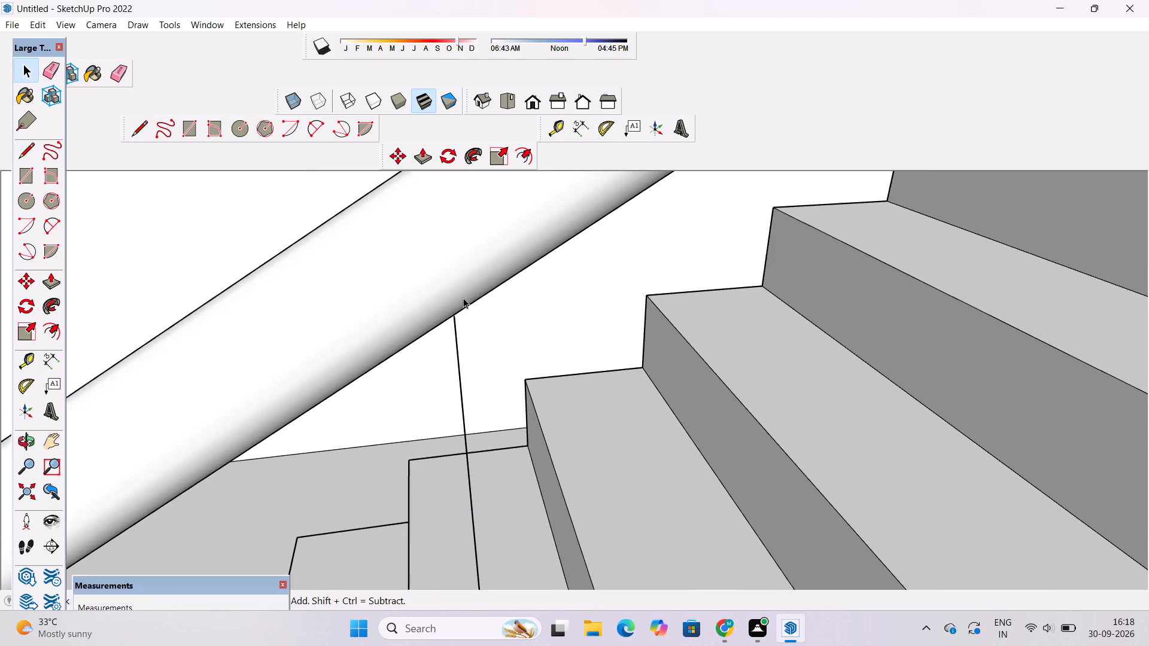
{"action": "scroll", "coordinate": [463, 298], "scroll_direction": "down", "scroll_amount": 17}
{"action": "scroll", "coordinate": [463, 298], "scroll_direction": "up", "scroll_amount": 1}
{"action": "scroll", "coordinate": [463, 298], "scroll_direction": "down", "scroll_amount": 5}
{"action": "key", "text": "o"}
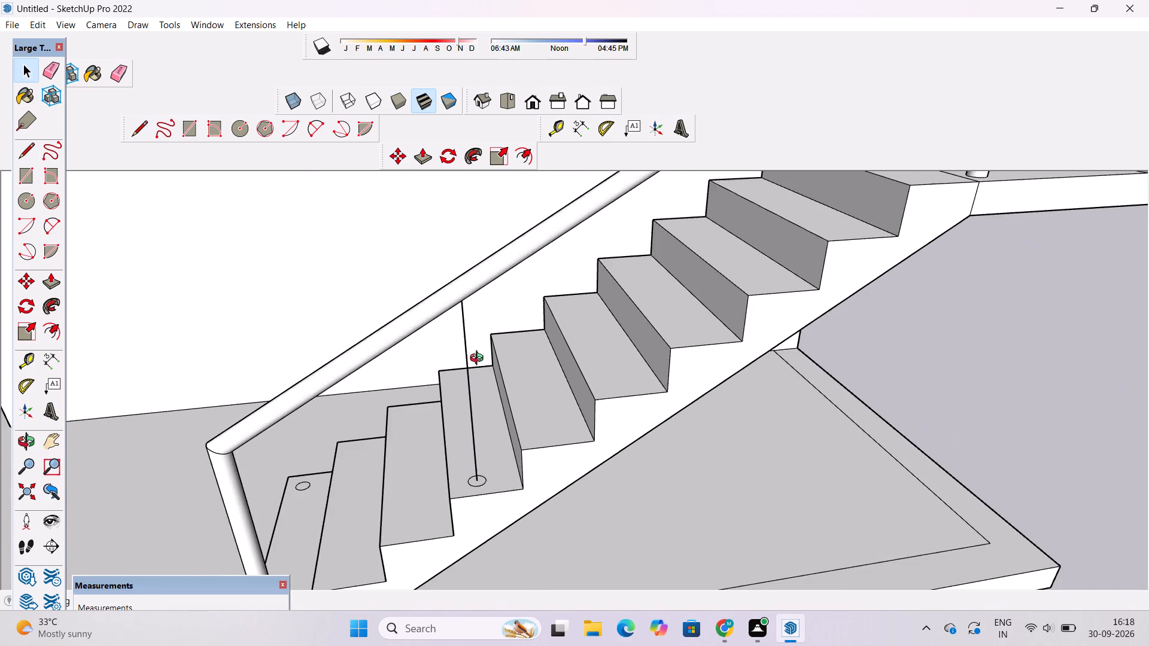
{"action": "left_click_drag", "start_coordinate": [498, 379], "coordinate": [474, 461]}
{"action": "left_click_drag", "start_coordinate": [468, 462], "coordinate": [452, 403]}
{"action": "scroll", "coordinate": [429, 313], "scroll_direction": "up", "scroll_amount": 3}
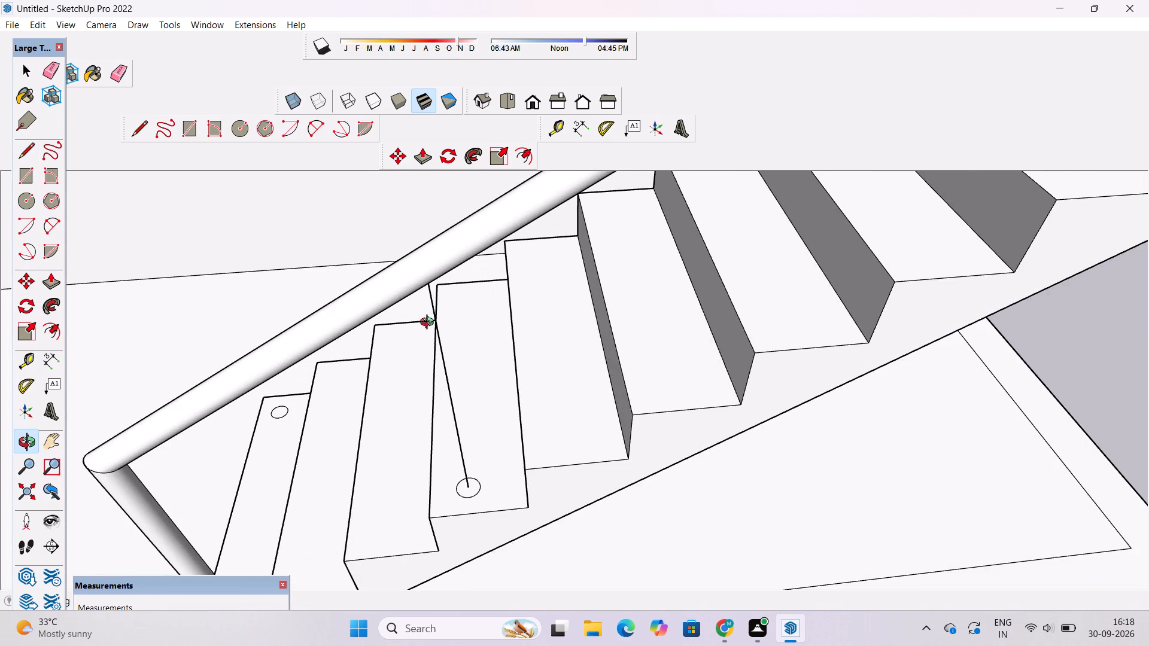
{"action": "left_click_drag", "start_coordinate": [473, 434], "coordinate": [459, 332]}
{"action": "left_click_drag", "start_coordinate": [475, 385], "coordinate": [469, 412]}
{"action": "key", "text": "space"}
{"action": "scroll", "coordinate": [457, 425], "scroll_direction": "up", "scroll_amount": 9}
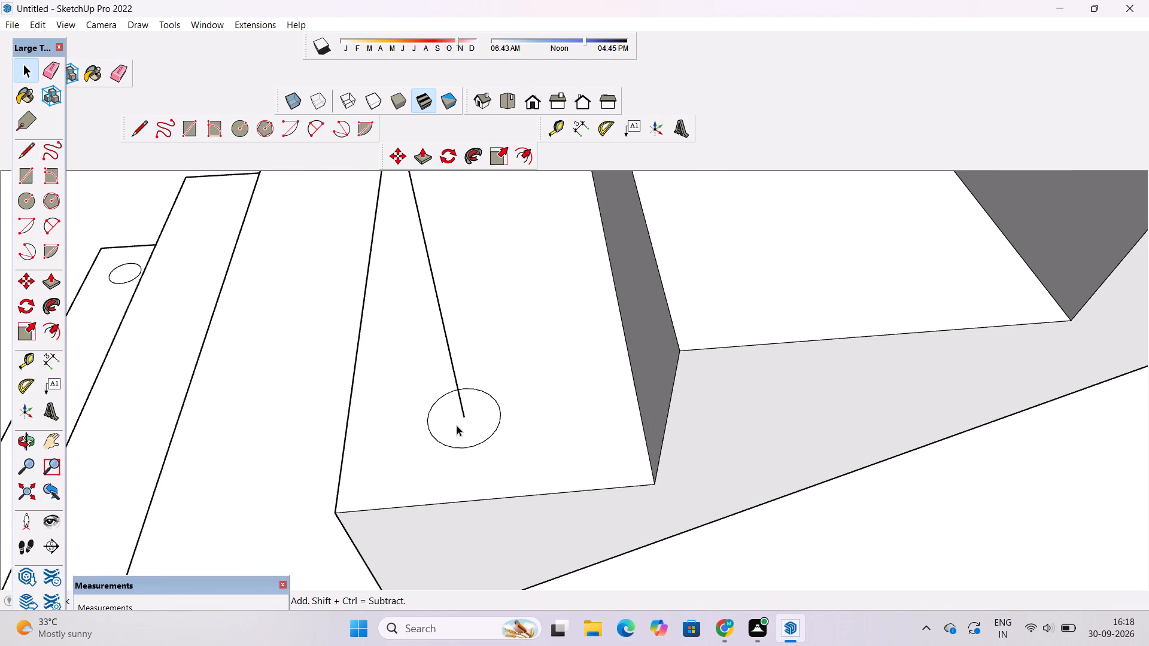
{"action": "double_click", "coordinate": [455, 427], "text": "ctrl"}
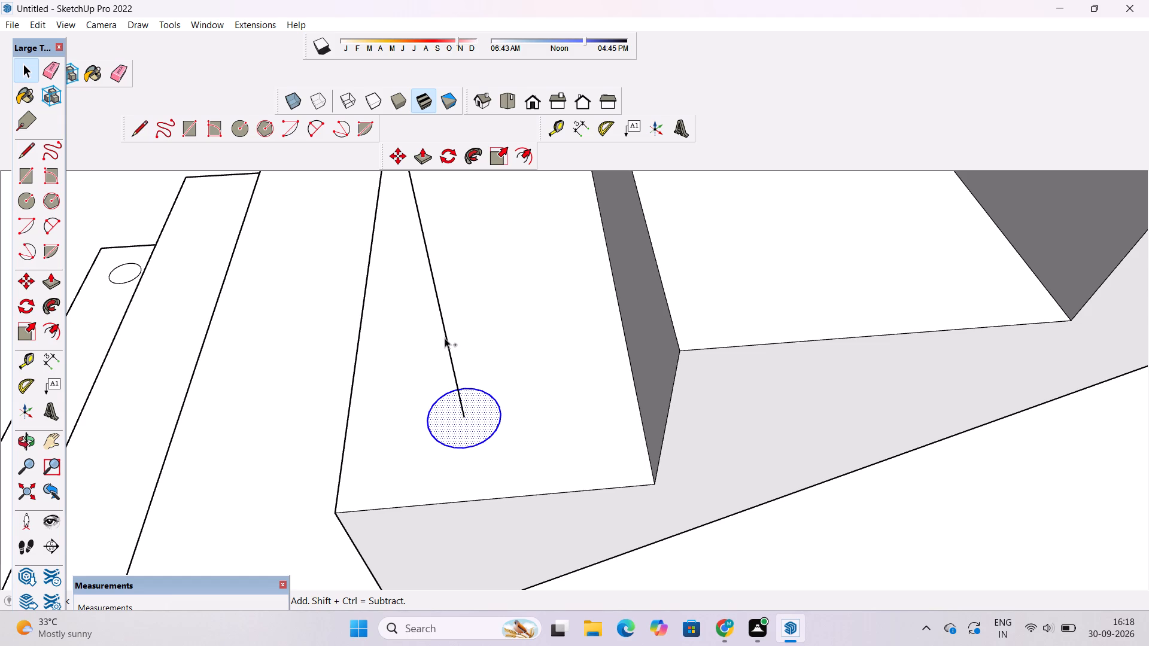
{"action": "left_click", "coordinate": [445, 337], "text": "ctrl"}
{"action": "left_click", "coordinate": [47, 303]}
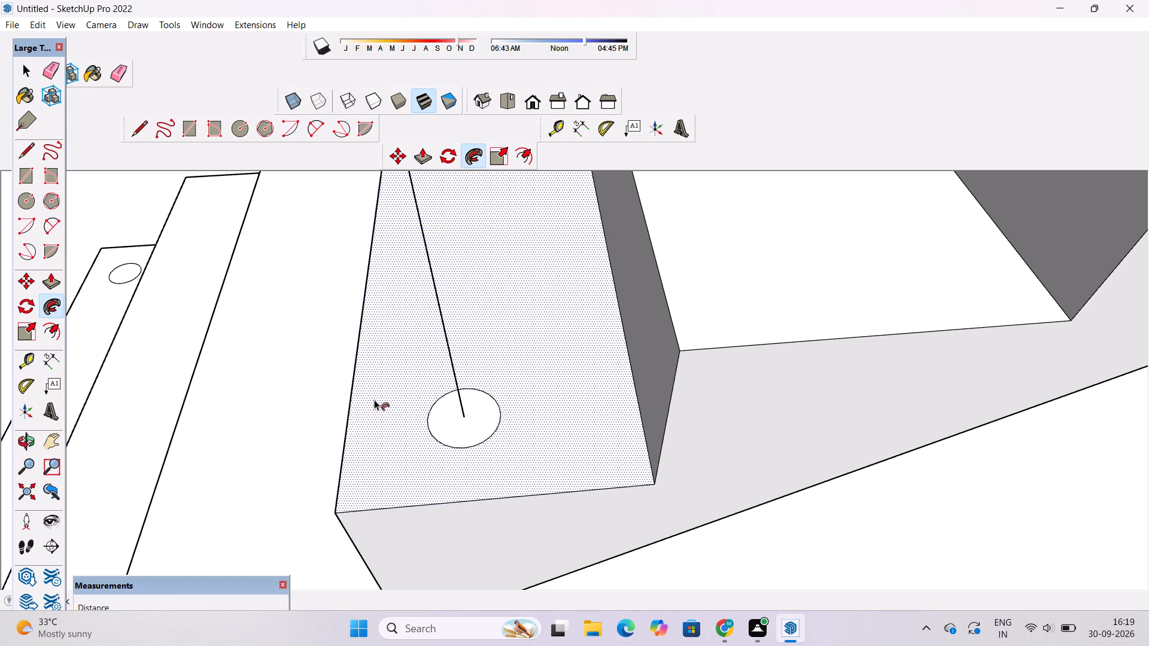
{"action": "left_click", "coordinate": [455, 422]}
Examine the new intermediate post and how it meets the sloping rail and the fourth tread.
{"action": "scroll", "coordinate": [467, 447], "scroll_direction": "down", "scroll_amount": 7}
{"action": "key", "text": "space"}
{"action": "type", "text": "o"}
{"action": "scroll", "coordinate": [474, 472], "scroll_direction": "down", "scroll_amount": 3}
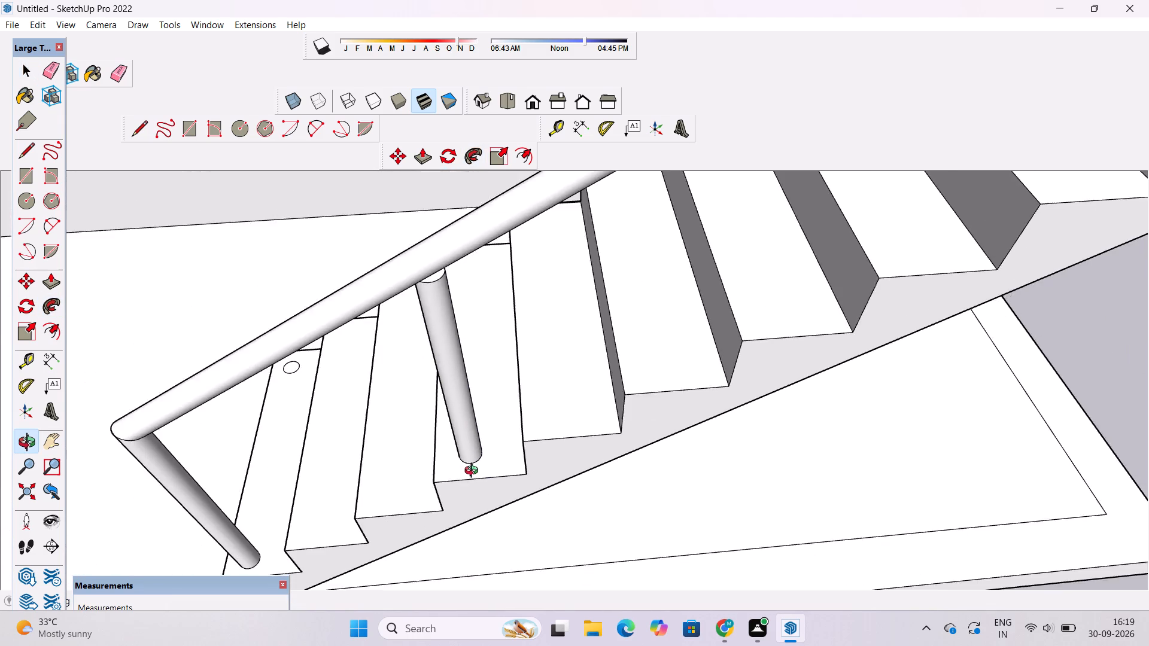
{"action": "scroll", "coordinate": [474, 472], "scroll_direction": "down", "scroll_amount": 9}
{"action": "left_click_drag", "start_coordinate": [513, 486], "coordinate": [522, 304]}
{"action": "scroll", "coordinate": [500, 279], "scroll_direction": "down", "scroll_amount": 8}
{"action": "scroll", "coordinate": [490, 309], "scroll_direction": "up", "scroll_amount": 1}
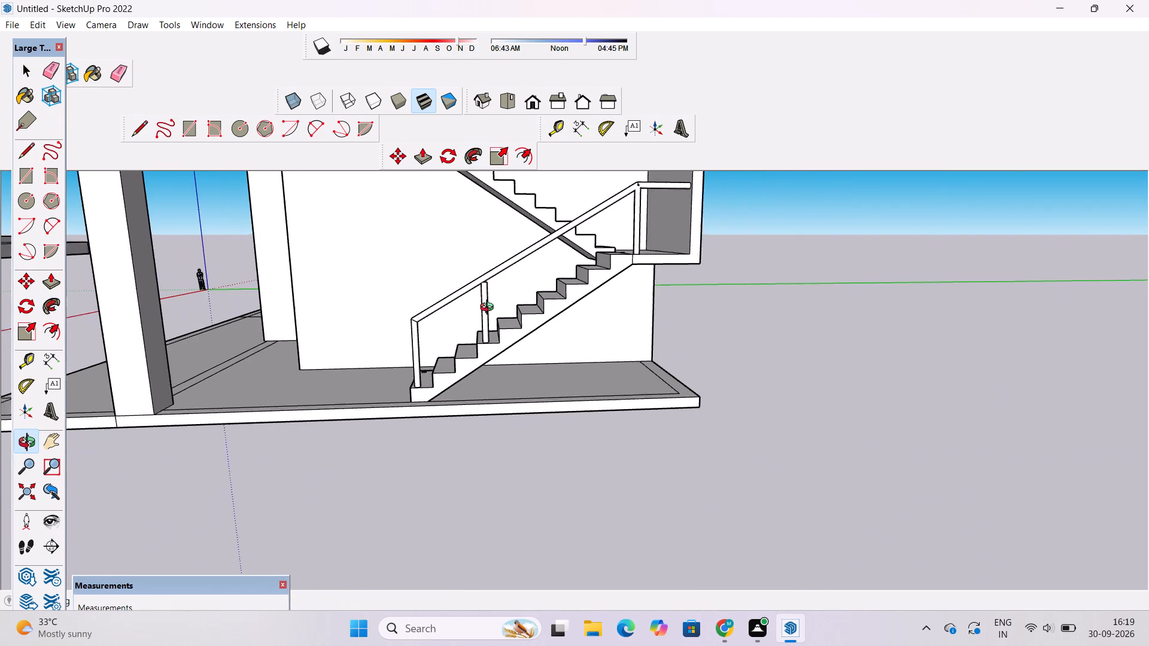
{"action": "scroll", "coordinate": [490, 309], "scroll_direction": "up", "scroll_amount": 3}
{"action": "left_click_drag", "start_coordinate": [453, 381], "coordinate": [649, 447]}
{"action": "left_click_drag", "start_coordinate": [643, 441], "coordinate": [357, 461]}
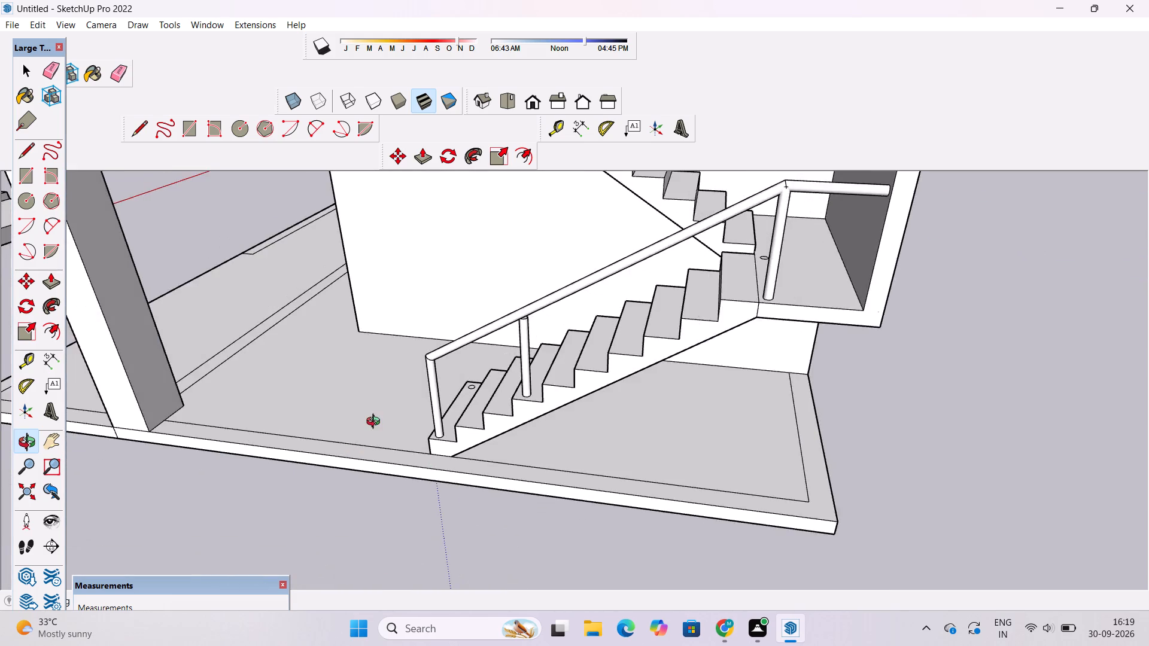
{"action": "scroll", "coordinate": [376, 423], "scroll_direction": "down", "scroll_amount": 7}
{"action": "scroll", "coordinate": [484, 386], "scroll_direction": "up", "scroll_amount": 9}
{"action": "left_click_drag", "start_coordinate": [408, 424], "coordinate": [455, 431]}
{"action": "left_click_drag", "start_coordinate": [432, 446], "coordinate": [455, 438], "text": "shift"}
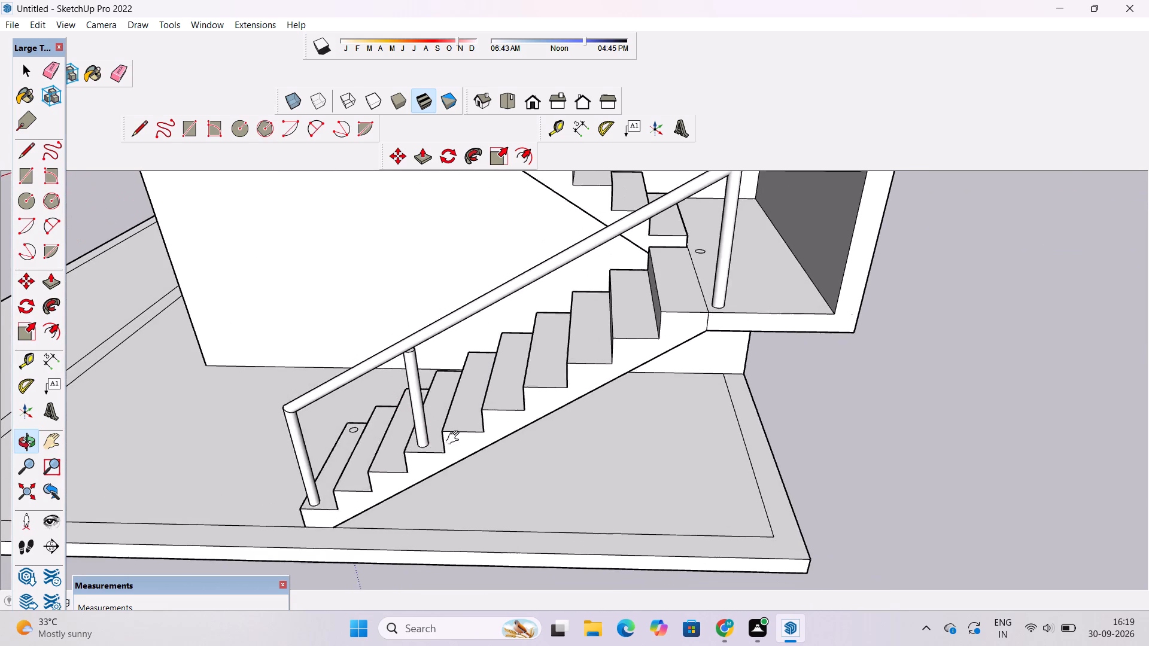
{"action": "left_click_drag", "start_coordinate": [455, 438], "coordinate": [515, 428], "text": "shift"}
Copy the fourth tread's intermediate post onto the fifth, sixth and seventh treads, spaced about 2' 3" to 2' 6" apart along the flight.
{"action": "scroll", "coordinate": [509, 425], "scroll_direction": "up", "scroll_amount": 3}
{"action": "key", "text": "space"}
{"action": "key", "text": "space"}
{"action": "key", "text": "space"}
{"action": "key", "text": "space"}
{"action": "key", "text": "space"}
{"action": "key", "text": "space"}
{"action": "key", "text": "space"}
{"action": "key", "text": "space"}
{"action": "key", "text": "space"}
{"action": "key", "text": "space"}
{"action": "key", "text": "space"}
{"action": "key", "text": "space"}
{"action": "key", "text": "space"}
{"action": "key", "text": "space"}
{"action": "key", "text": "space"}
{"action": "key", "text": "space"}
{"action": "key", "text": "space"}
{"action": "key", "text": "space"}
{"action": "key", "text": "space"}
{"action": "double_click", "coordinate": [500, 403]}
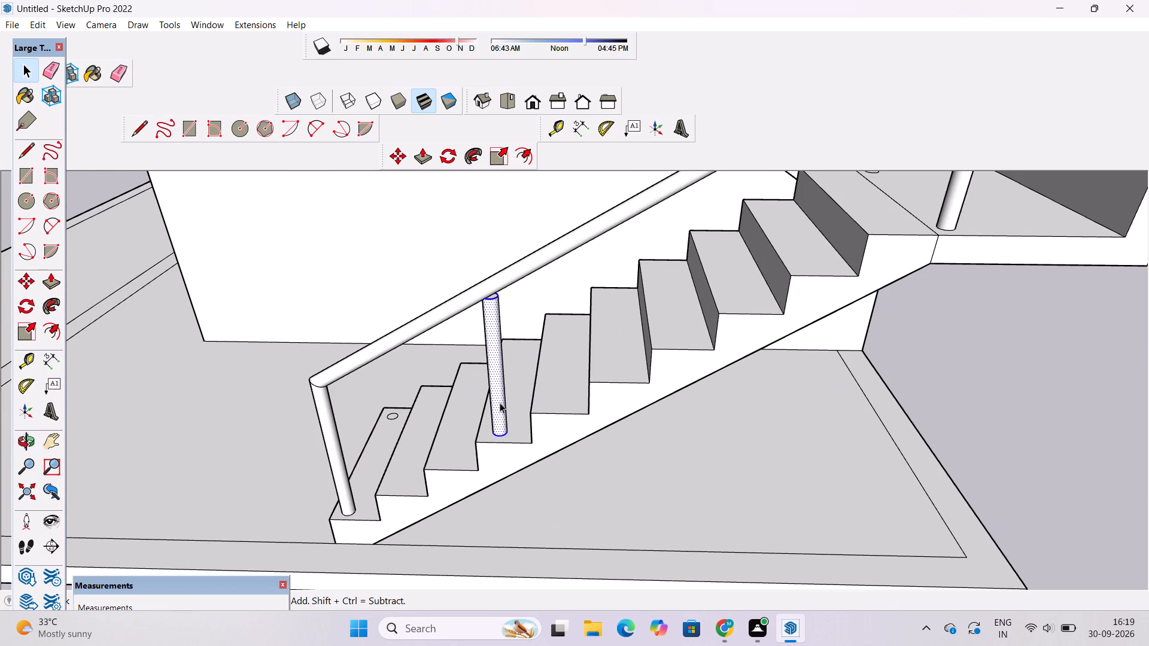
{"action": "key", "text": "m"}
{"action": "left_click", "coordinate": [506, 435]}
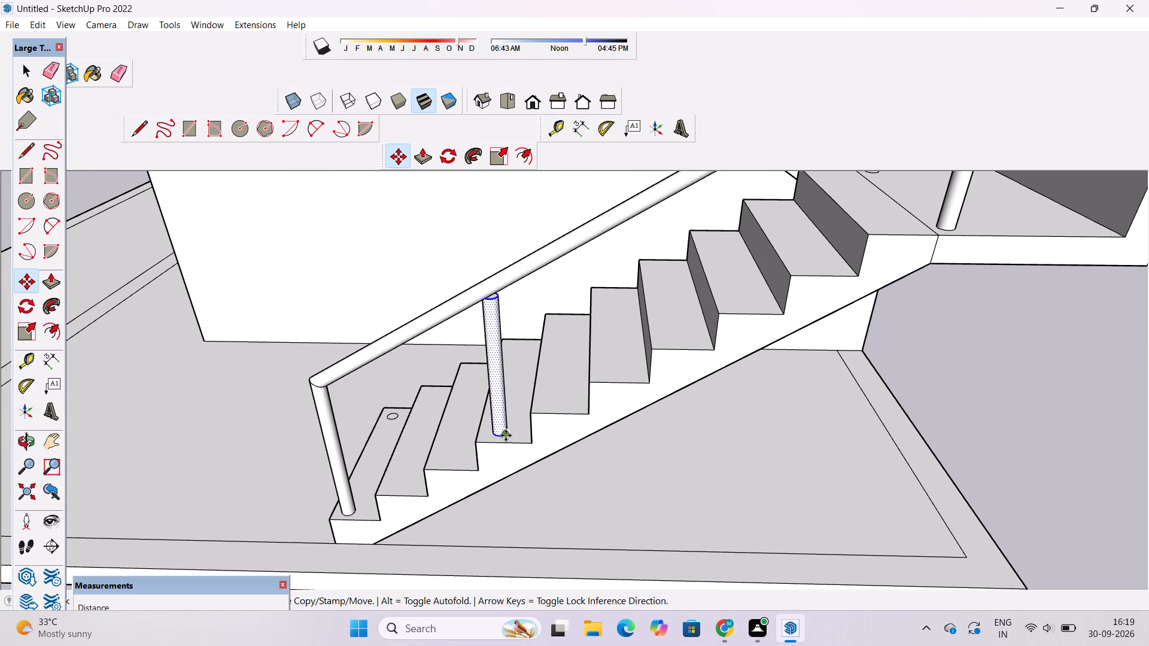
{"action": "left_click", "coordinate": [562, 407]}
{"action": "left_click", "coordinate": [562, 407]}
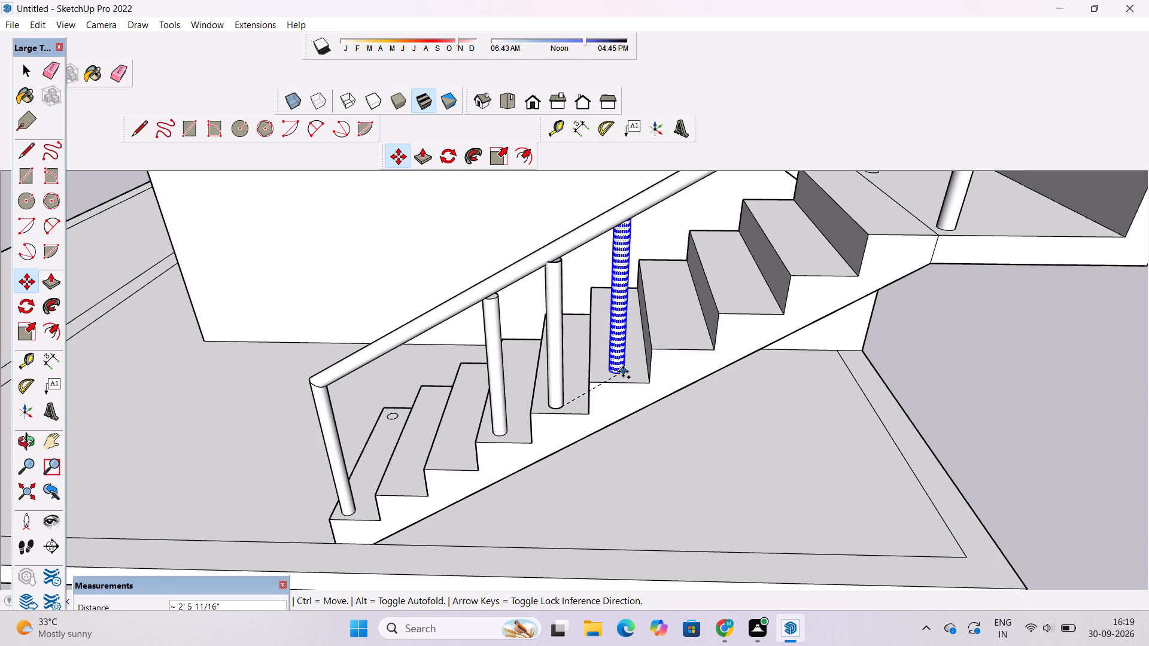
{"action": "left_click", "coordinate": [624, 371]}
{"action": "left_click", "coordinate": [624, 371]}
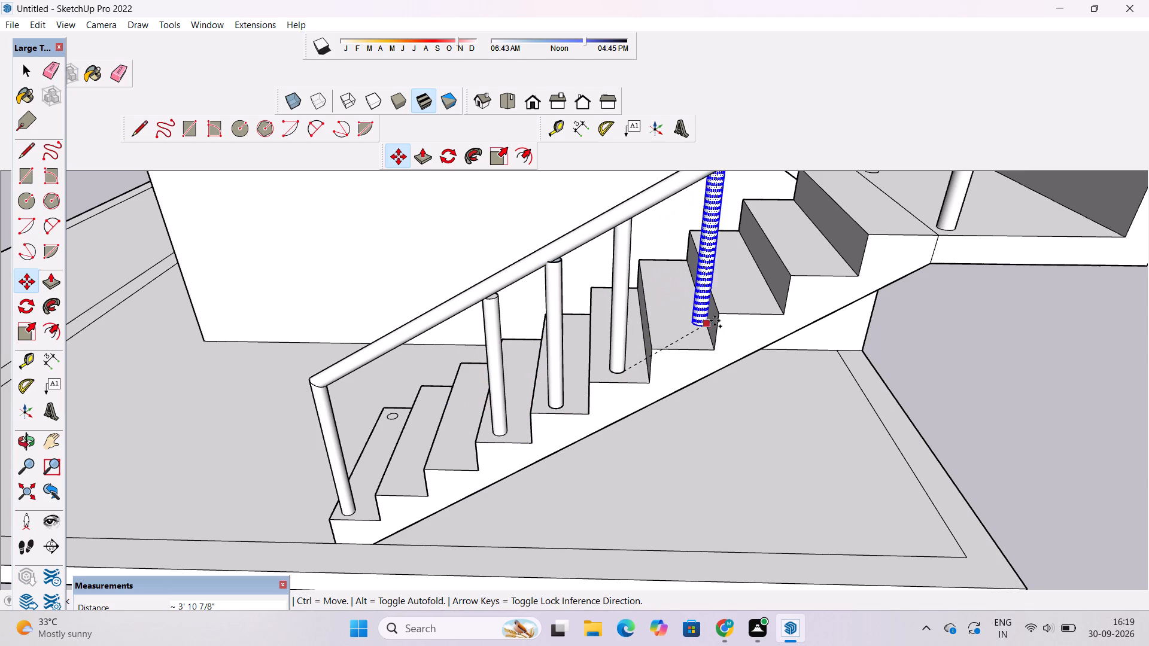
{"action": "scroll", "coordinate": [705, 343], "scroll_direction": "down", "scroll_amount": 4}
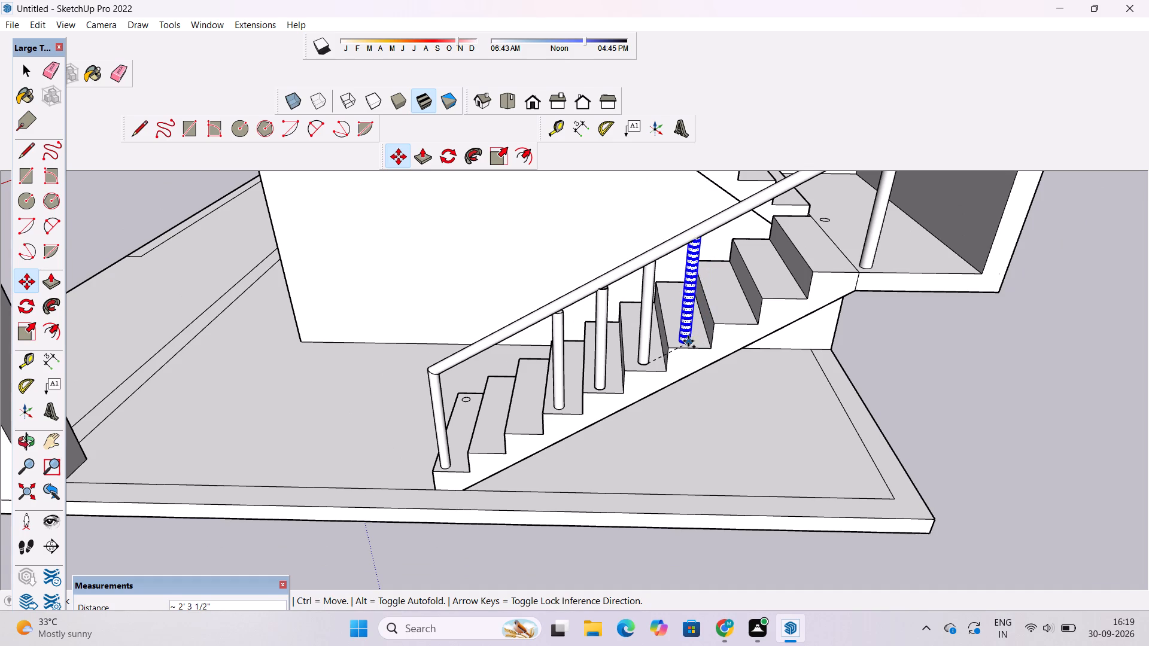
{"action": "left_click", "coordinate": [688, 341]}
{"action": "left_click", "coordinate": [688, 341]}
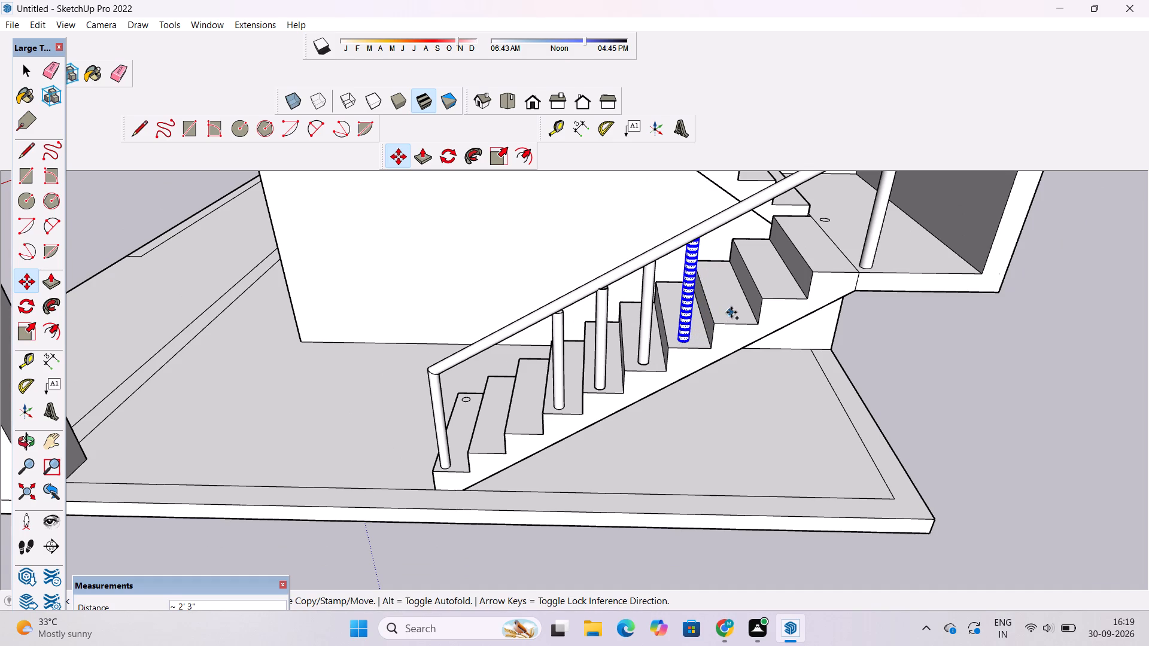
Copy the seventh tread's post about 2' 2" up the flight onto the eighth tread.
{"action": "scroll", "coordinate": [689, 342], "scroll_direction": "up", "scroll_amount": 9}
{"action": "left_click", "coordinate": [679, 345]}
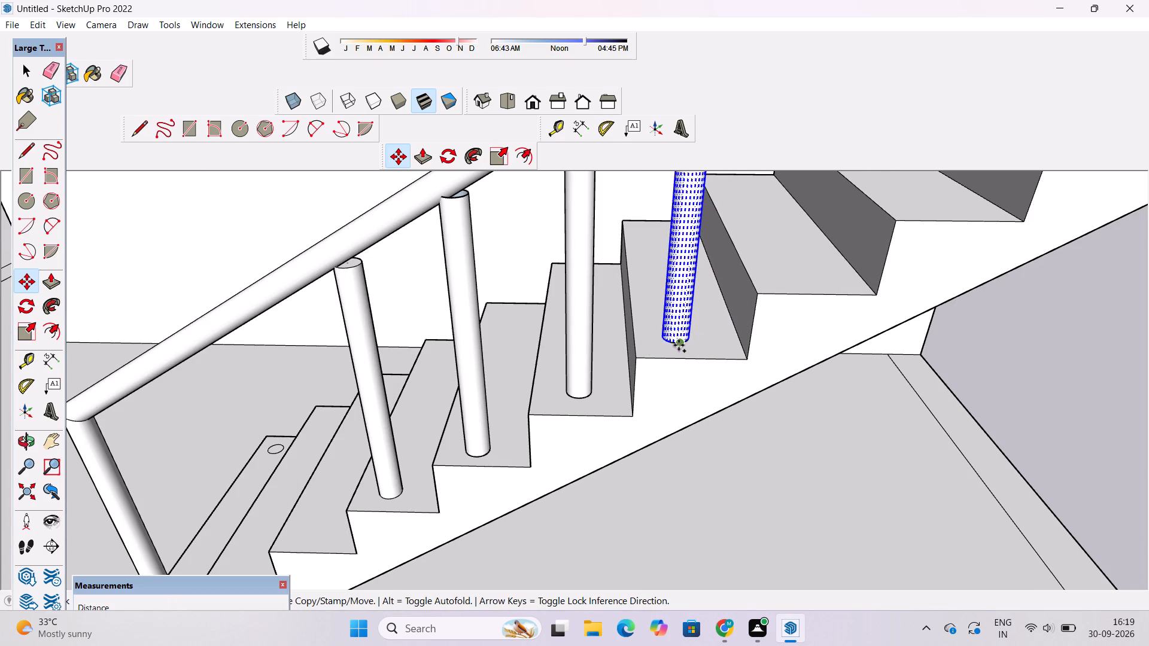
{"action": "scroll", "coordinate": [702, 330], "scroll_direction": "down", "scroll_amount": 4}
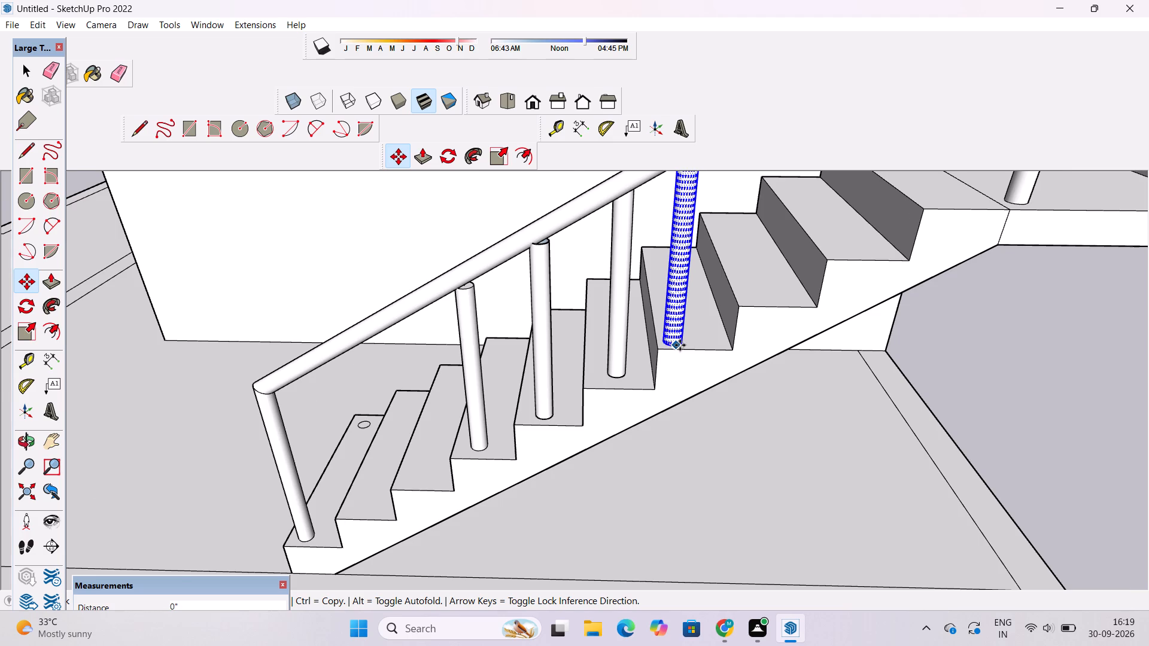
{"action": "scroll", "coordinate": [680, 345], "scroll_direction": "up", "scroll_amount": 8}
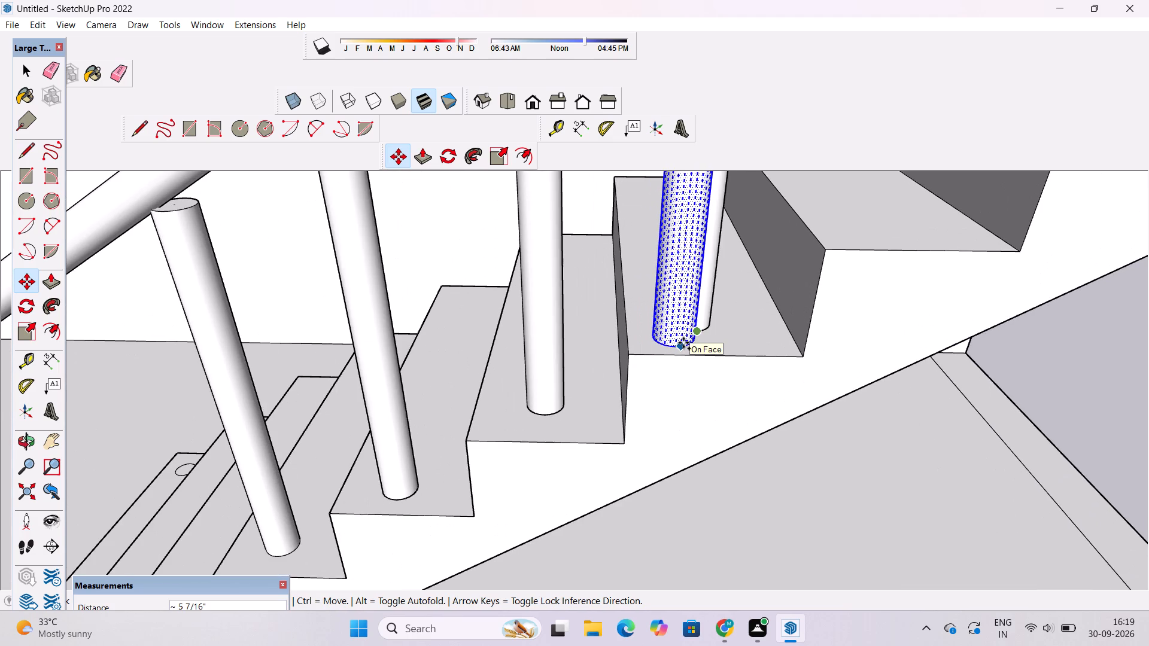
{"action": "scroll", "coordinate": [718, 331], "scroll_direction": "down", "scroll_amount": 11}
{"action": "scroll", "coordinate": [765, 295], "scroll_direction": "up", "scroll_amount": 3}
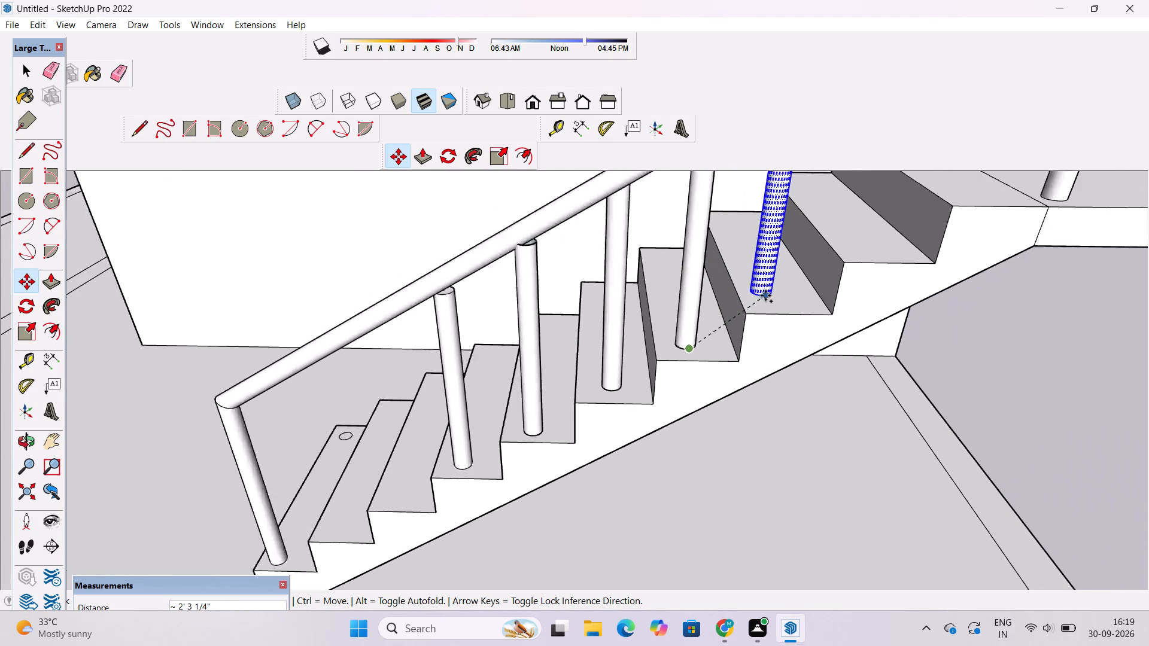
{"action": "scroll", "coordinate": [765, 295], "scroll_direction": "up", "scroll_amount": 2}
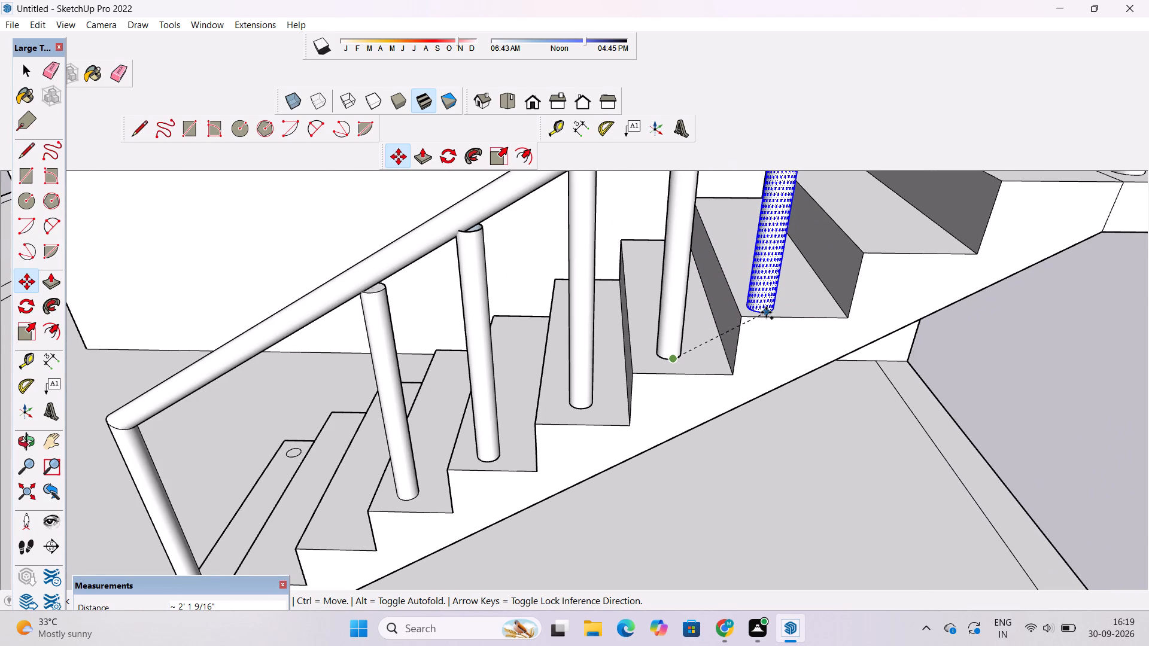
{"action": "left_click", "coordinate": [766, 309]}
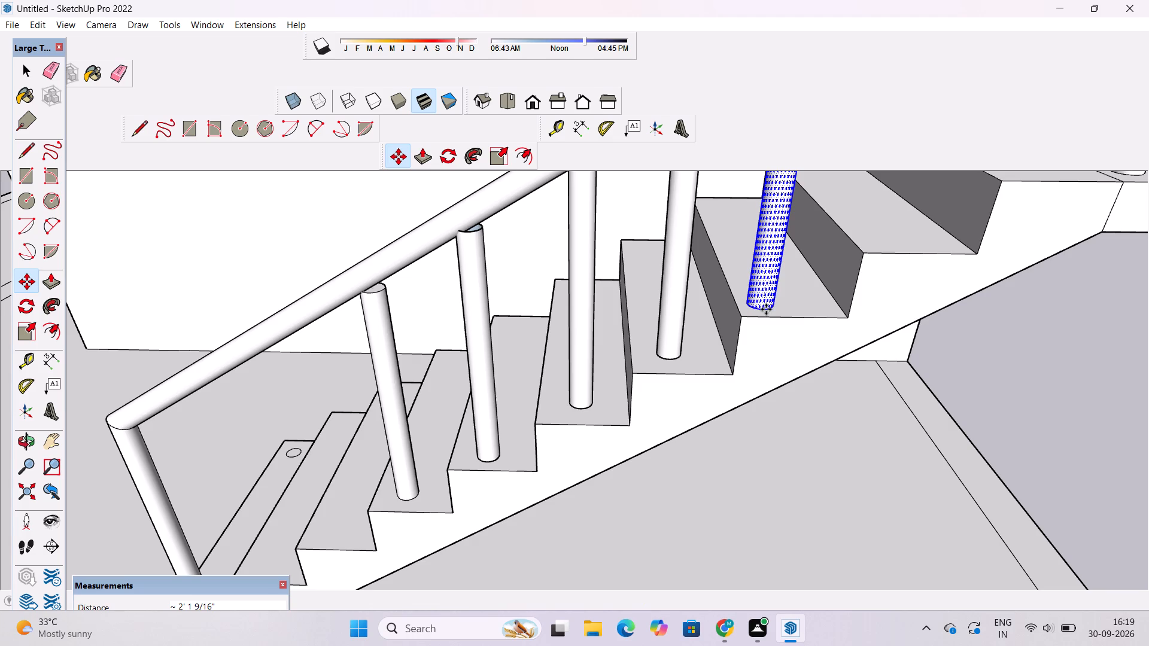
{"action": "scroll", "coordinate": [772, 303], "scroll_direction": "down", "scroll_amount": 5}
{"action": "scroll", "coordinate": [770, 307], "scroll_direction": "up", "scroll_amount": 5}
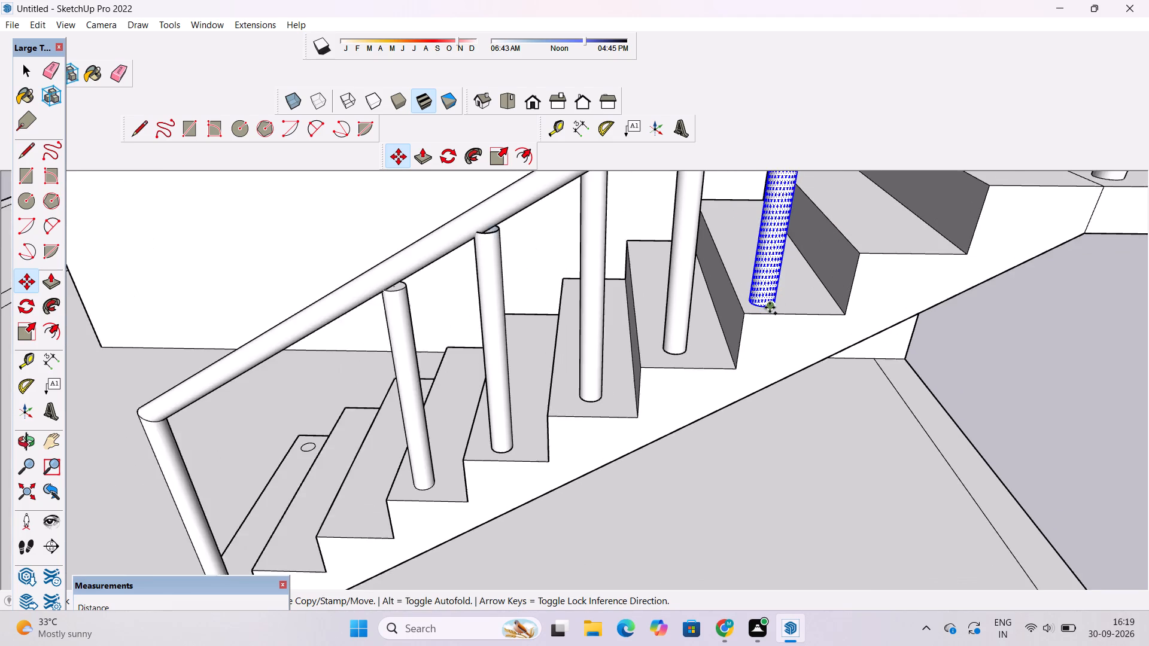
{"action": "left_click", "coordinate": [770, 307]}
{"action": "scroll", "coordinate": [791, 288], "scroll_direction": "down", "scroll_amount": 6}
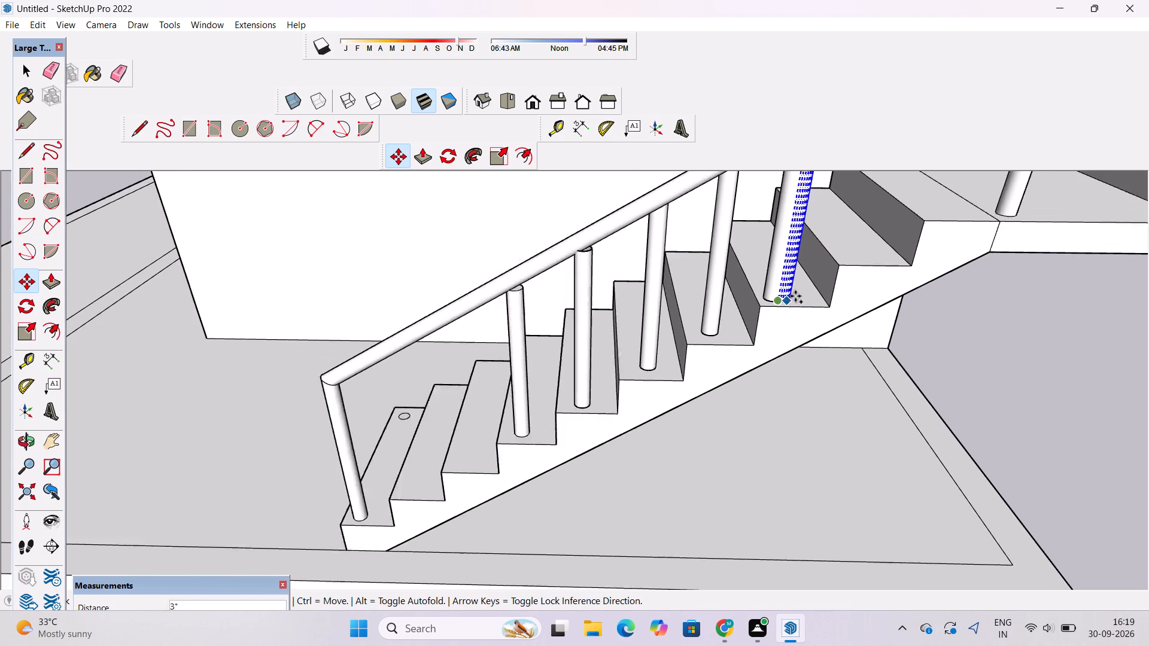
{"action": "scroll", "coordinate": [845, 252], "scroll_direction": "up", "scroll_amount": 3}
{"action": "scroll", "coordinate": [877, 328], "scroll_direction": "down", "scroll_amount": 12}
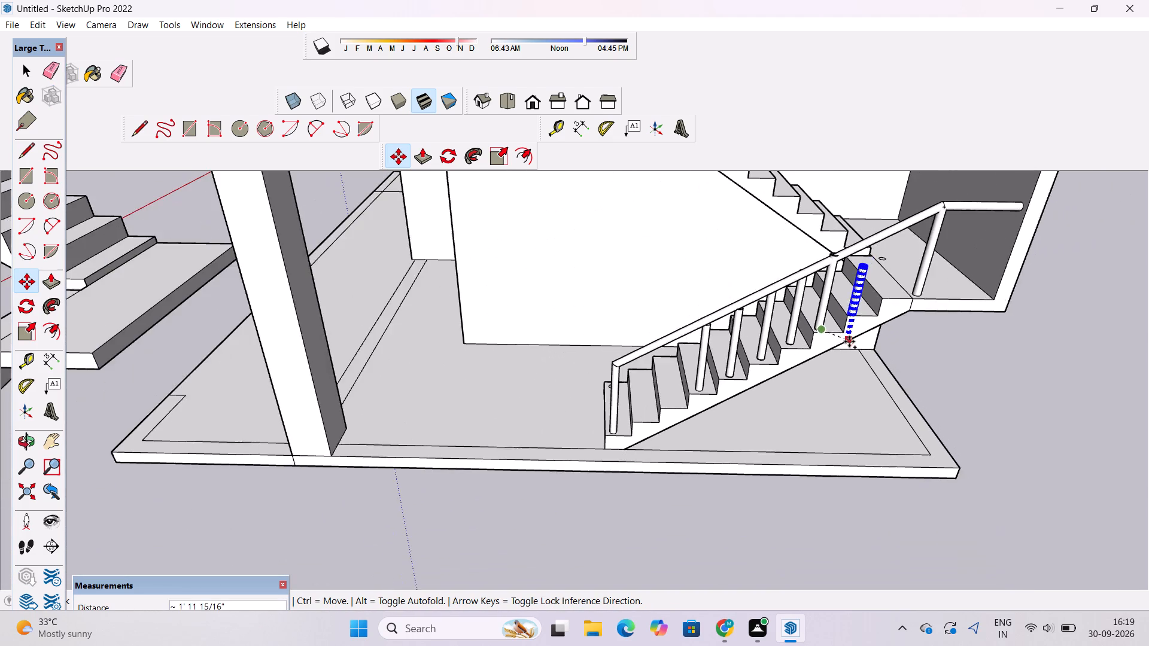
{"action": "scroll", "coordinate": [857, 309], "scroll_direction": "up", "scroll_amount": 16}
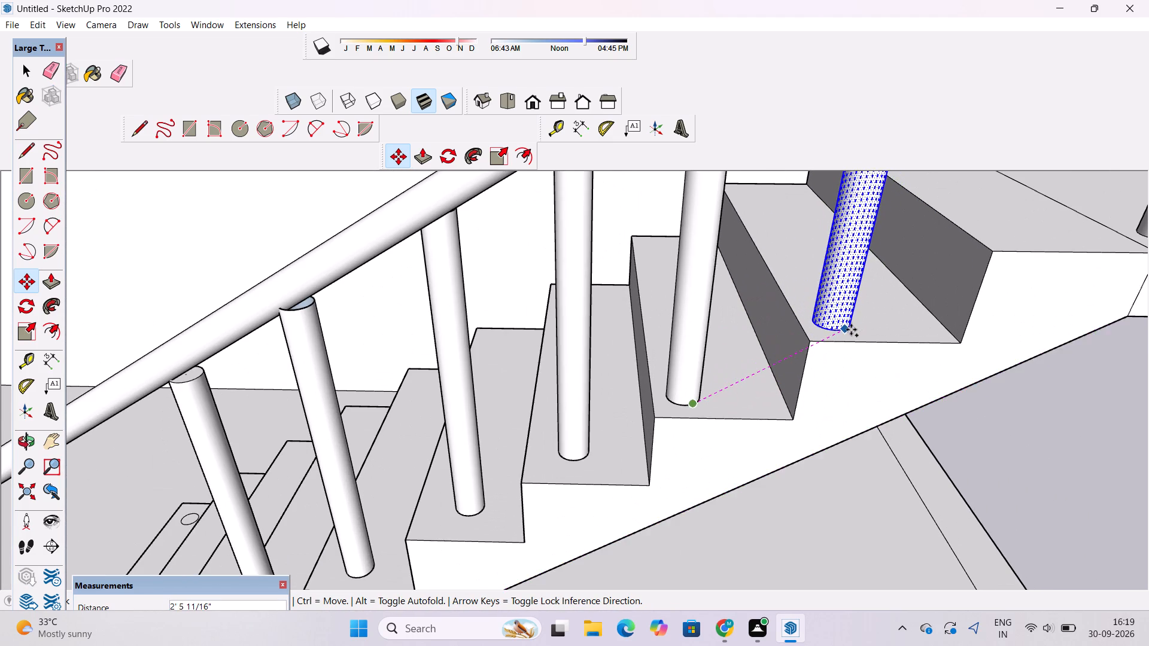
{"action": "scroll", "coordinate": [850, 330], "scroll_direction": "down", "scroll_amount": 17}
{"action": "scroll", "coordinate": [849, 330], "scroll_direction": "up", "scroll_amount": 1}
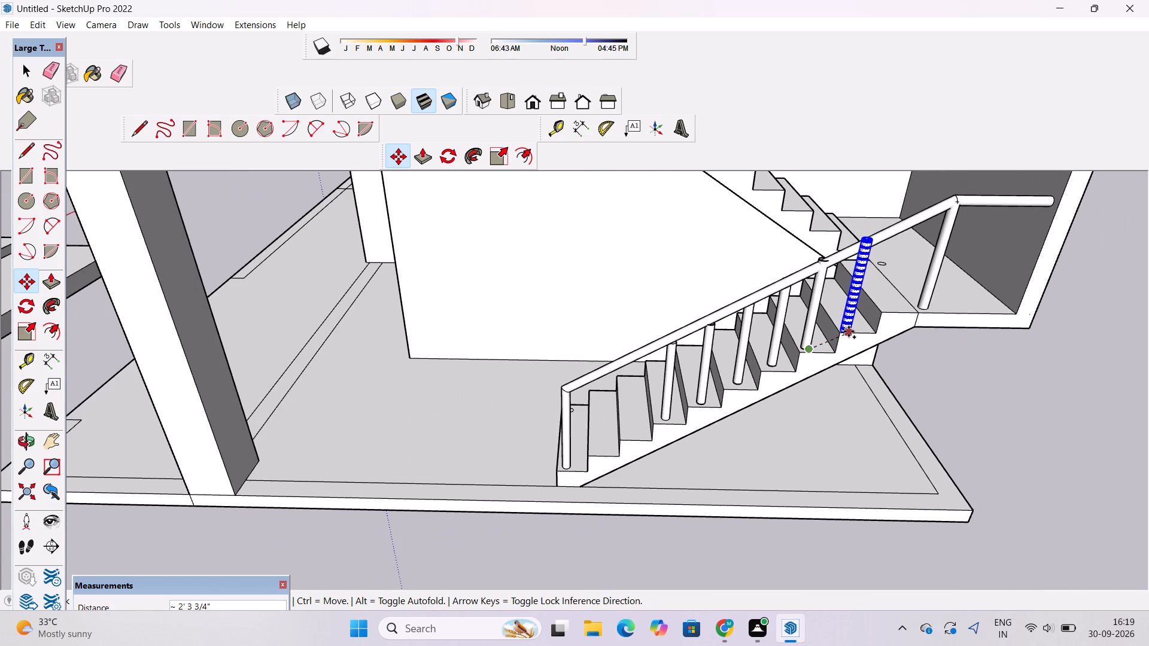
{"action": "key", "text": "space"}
Examine the row of copied posts along the lower flight and how their tops line up with the sloping rail.
{"action": "scroll", "coordinate": [751, 317], "scroll_direction": "up", "scroll_amount": 2}
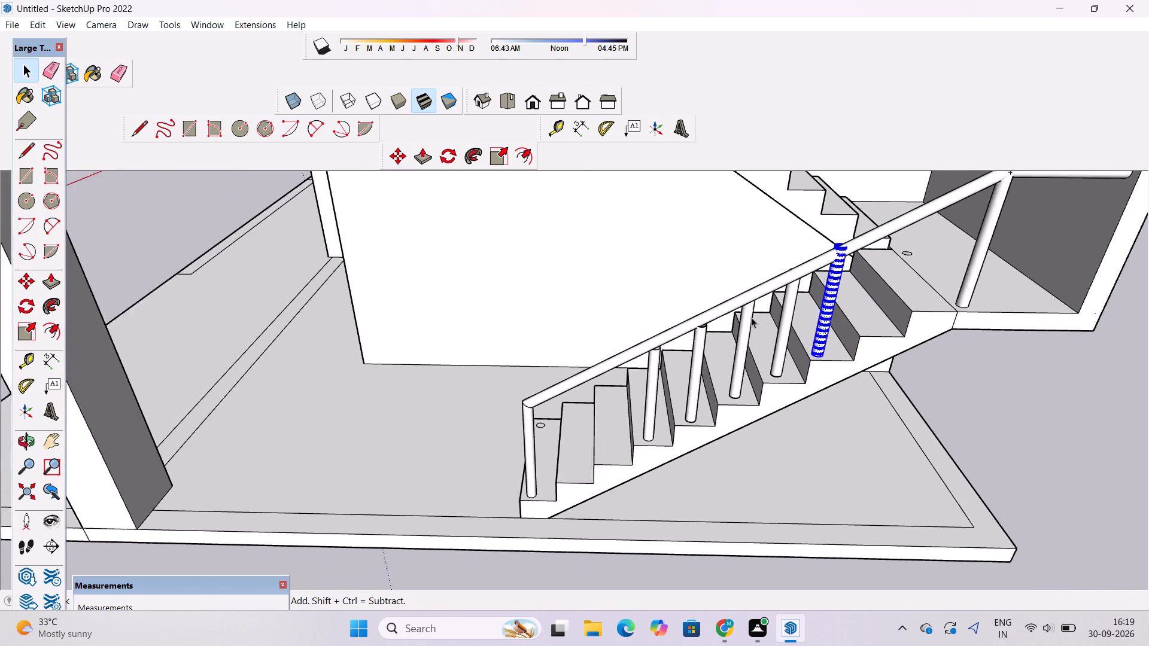
{"action": "scroll", "coordinate": [751, 317], "scroll_direction": "up", "scroll_amount": 1}
{"action": "scroll", "coordinate": [632, 397], "scroll_direction": "up", "scroll_amount": 4}
{"action": "key", "text": "o"}
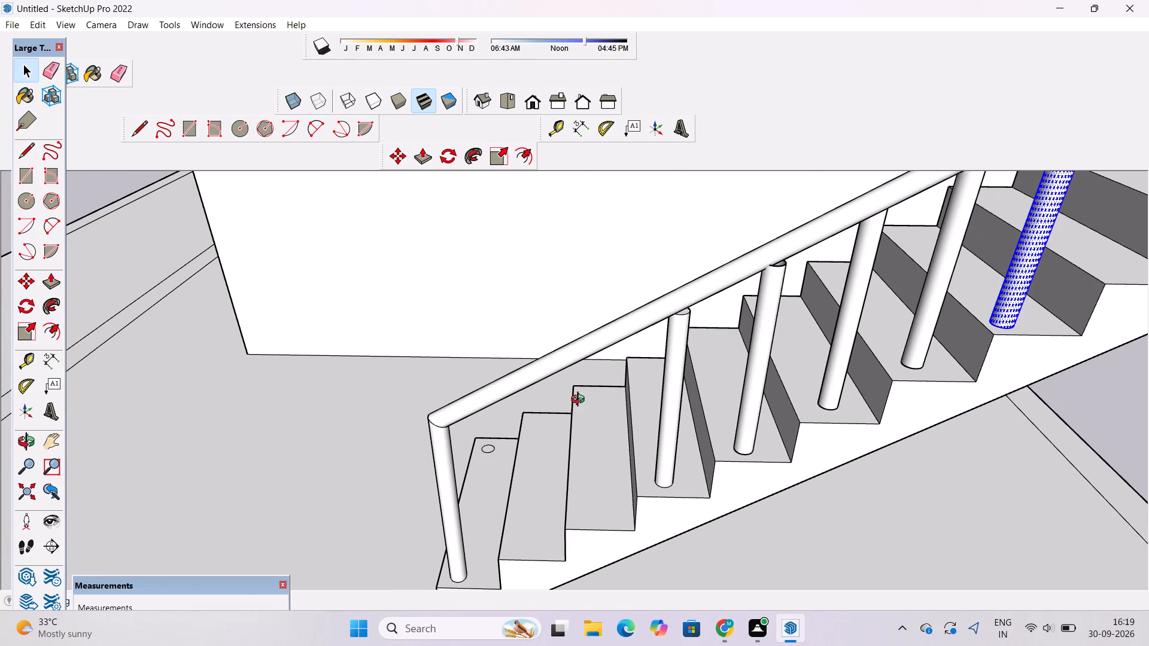
{"action": "scroll", "coordinate": [580, 401], "scroll_direction": "down", "scroll_amount": 6}
{"action": "left_click_drag", "start_coordinate": [591, 438], "coordinate": [614, 355]}
{"action": "scroll", "coordinate": [603, 374], "scroll_direction": "down", "scroll_amount": 3}
{"action": "left_click_drag", "start_coordinate": [627, 374], "coordinate": [516, 404], "text": "shift"}
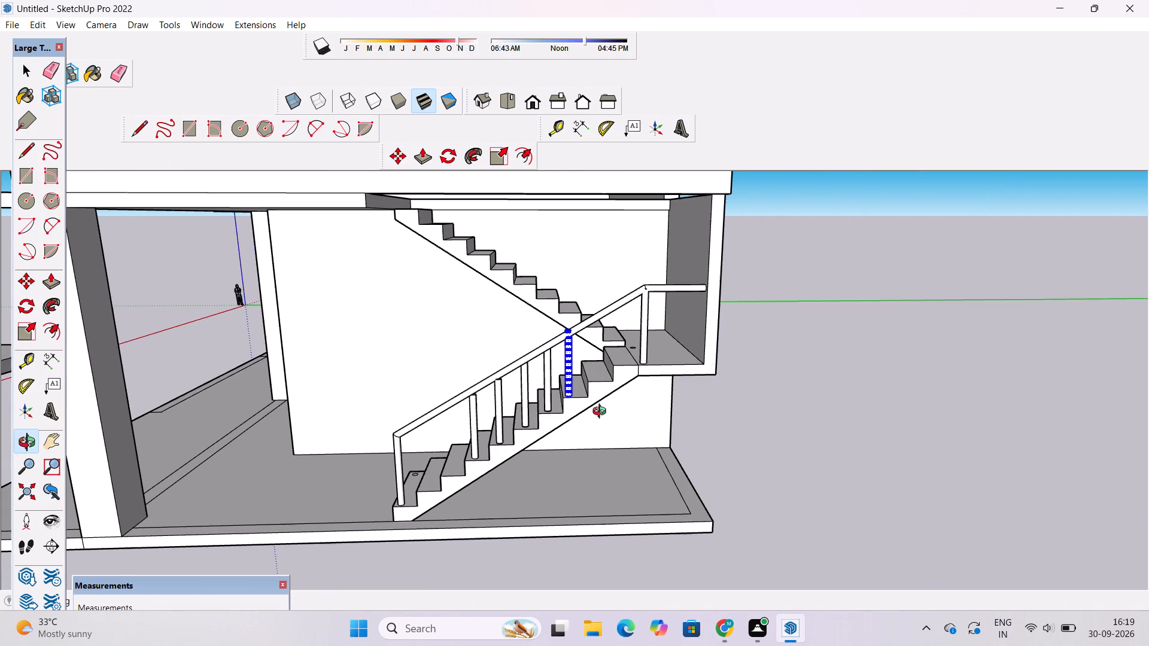
{"action": "scroll", "coordinate": [586, 345], "scroll_direction": "up", "scroll_amount": 4}
{"action": "left_click_drag", "start_coordinate": [558, 377], "coordinate": [563, 395], "text": "shift"}
{"action": "left_click_drag", "start_coordinate": [560, 411], "coordinate": [607, 479]}
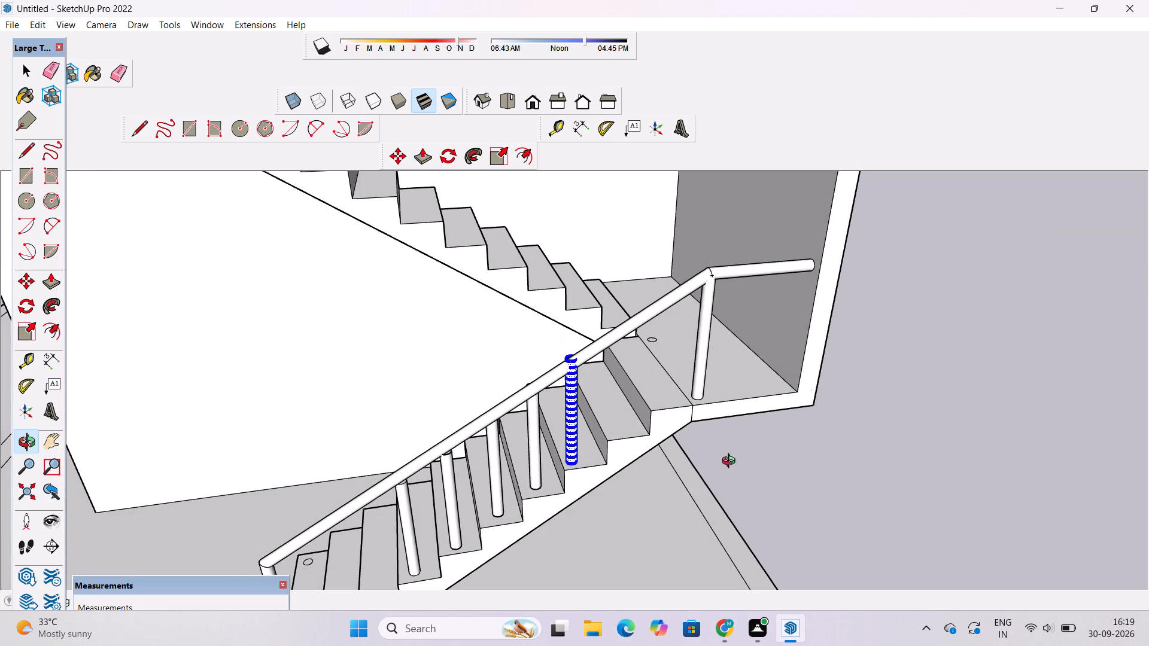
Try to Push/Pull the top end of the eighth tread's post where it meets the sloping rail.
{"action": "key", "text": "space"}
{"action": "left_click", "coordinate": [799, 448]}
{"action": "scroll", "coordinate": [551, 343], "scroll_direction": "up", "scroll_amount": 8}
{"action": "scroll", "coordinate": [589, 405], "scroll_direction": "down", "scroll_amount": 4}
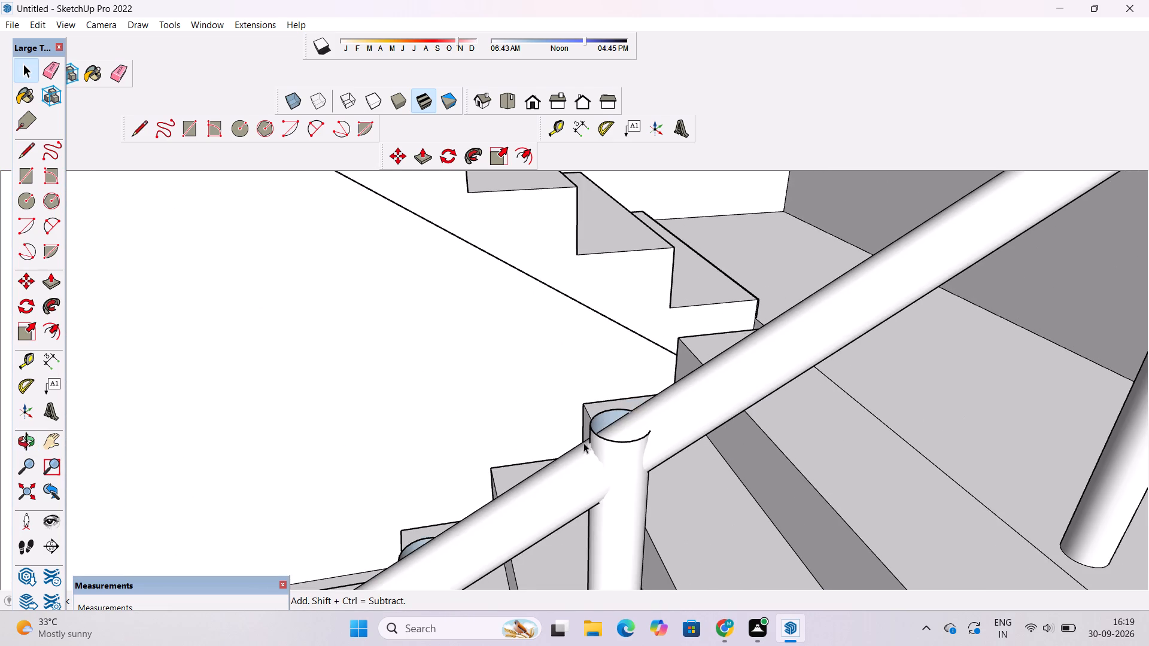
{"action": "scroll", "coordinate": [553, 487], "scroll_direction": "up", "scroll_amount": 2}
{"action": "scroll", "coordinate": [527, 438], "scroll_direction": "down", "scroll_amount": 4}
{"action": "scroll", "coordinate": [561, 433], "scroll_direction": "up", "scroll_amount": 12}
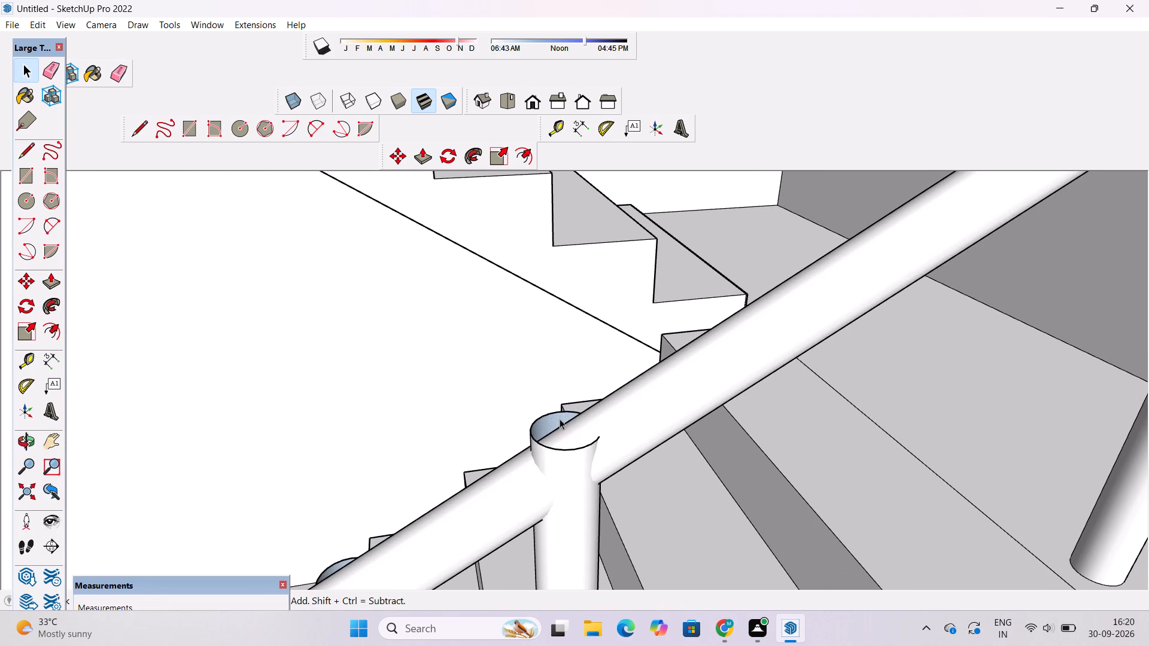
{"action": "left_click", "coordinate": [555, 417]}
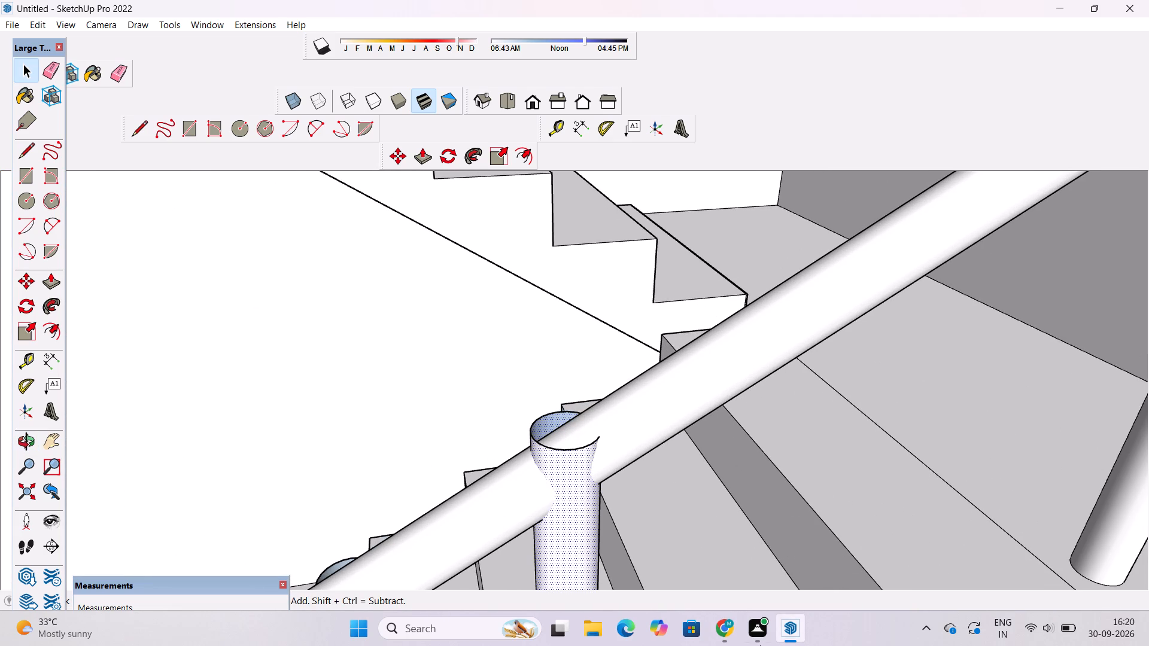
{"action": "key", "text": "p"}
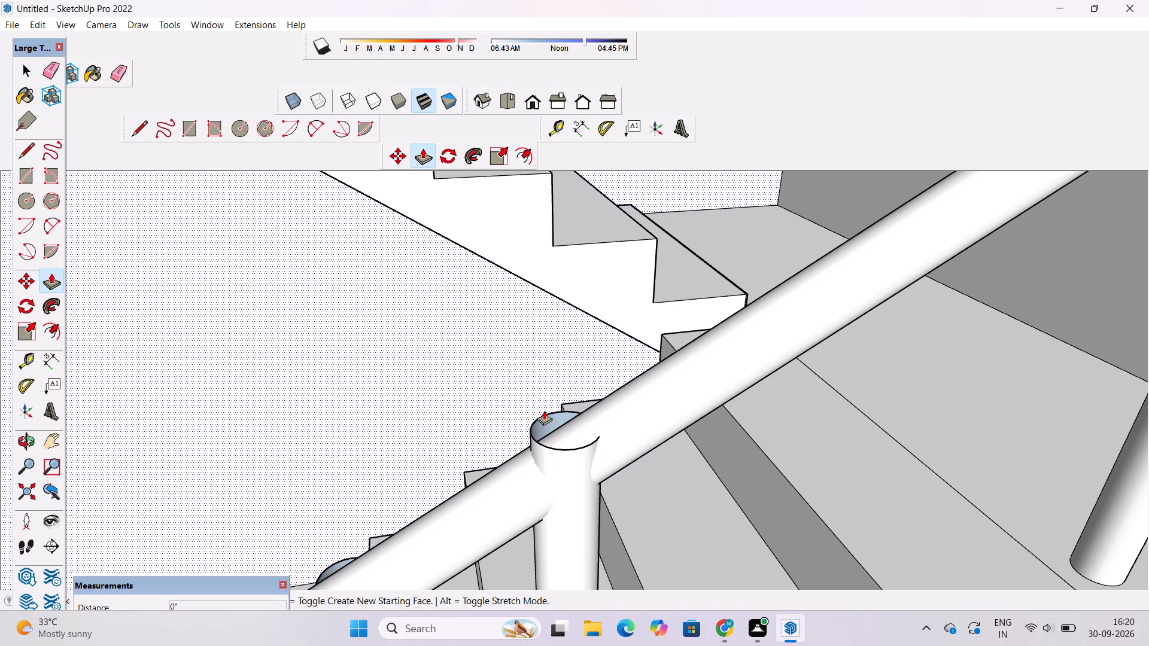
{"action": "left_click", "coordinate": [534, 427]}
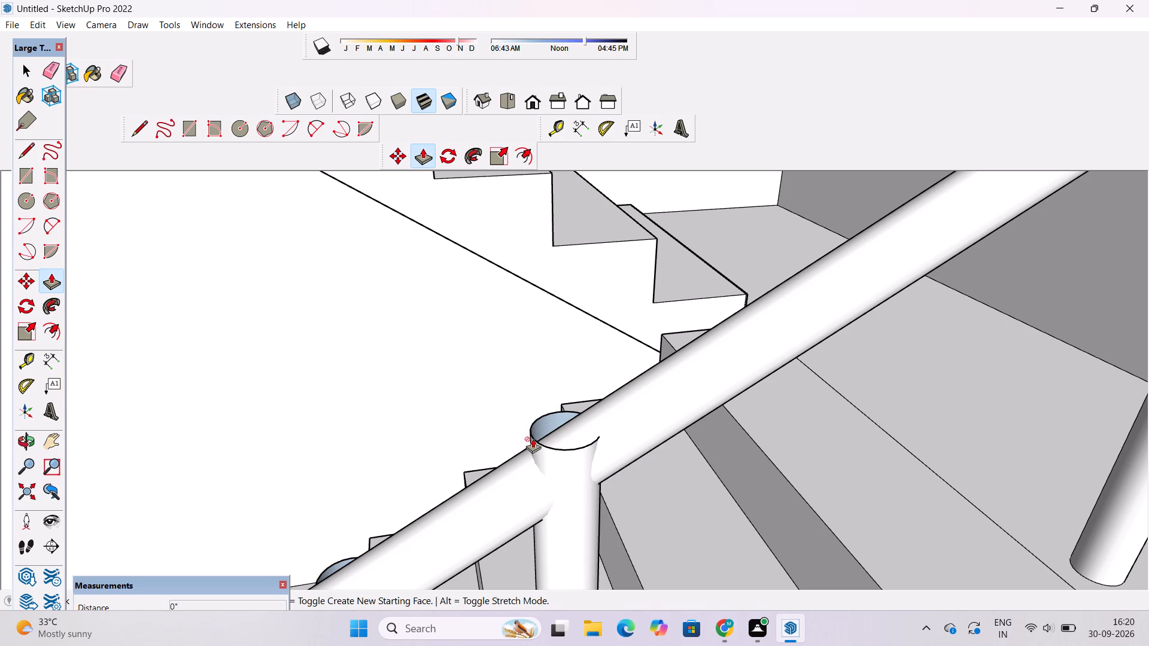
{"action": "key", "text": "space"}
Examine the copied posts from several angles, comparing their height and spacing with the sloping rail and treads.
{"action": "type", "text": "o"}
{"action": "scroll", "coordinate": [683, 348], "scroll_direction": "down", "scroll_amount": 5}
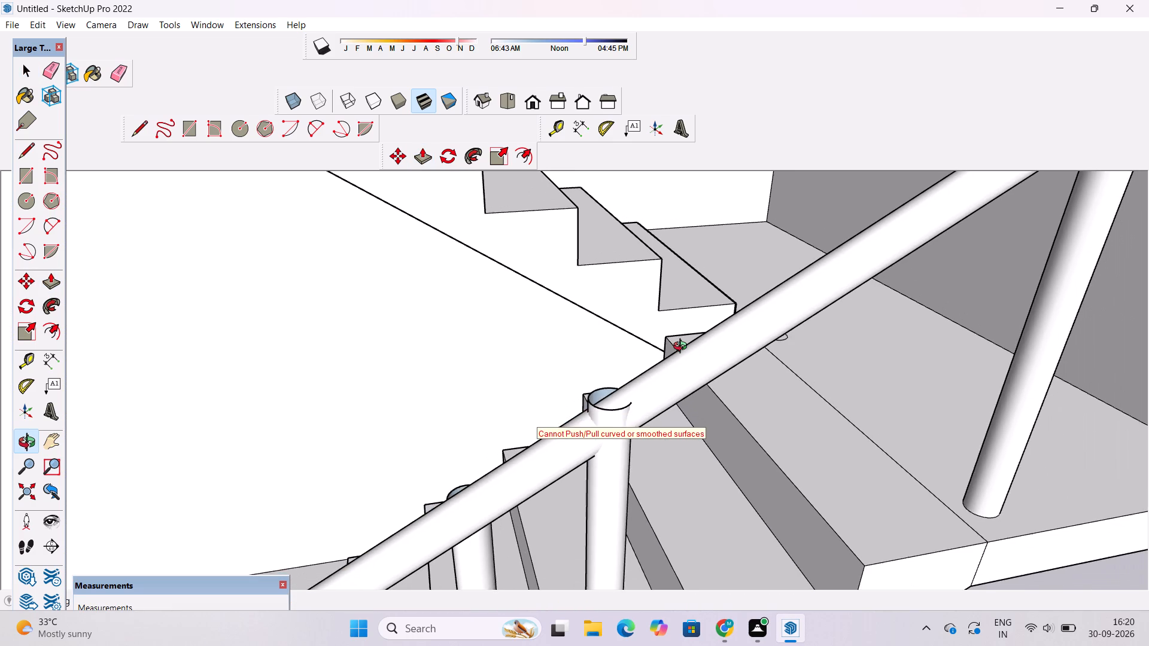
{"action": "scroll", "coordinate": [683, 348], "scroll_direction": "down", "scroll_amount": 1}
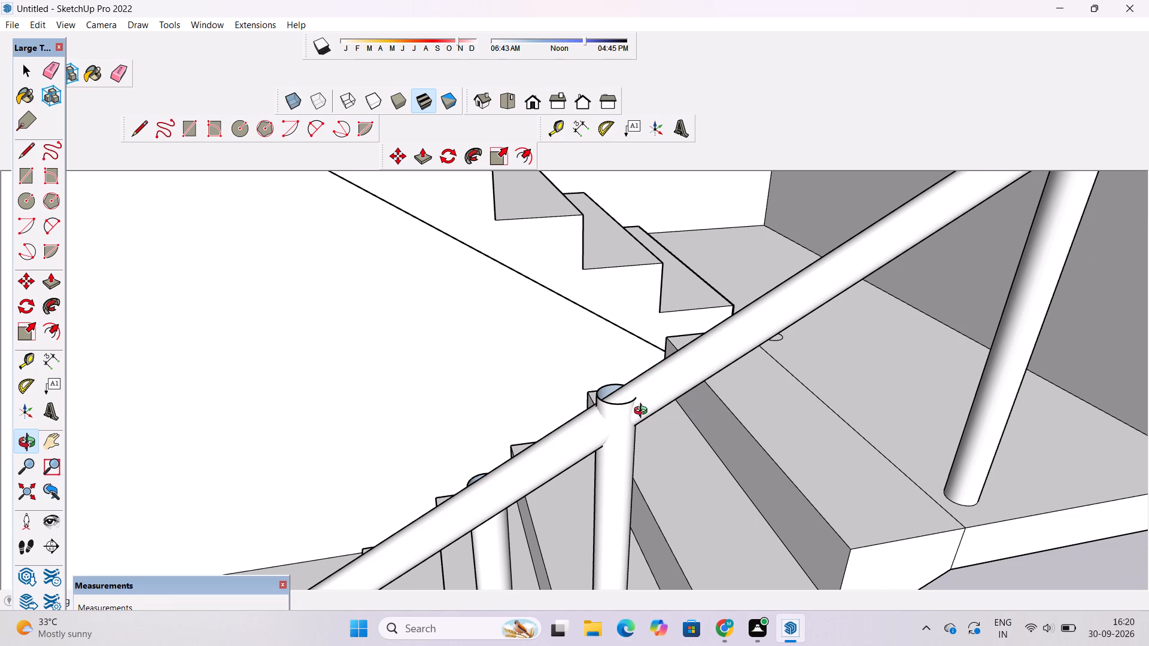
{"action": "scroll", "coordinate": [643, 412], "scroll_direction": "down", "scroll_amount": 9}
{"action": "left_click_drag", "start_coordinate": [652, 446], "coordinate": [601, 385]}
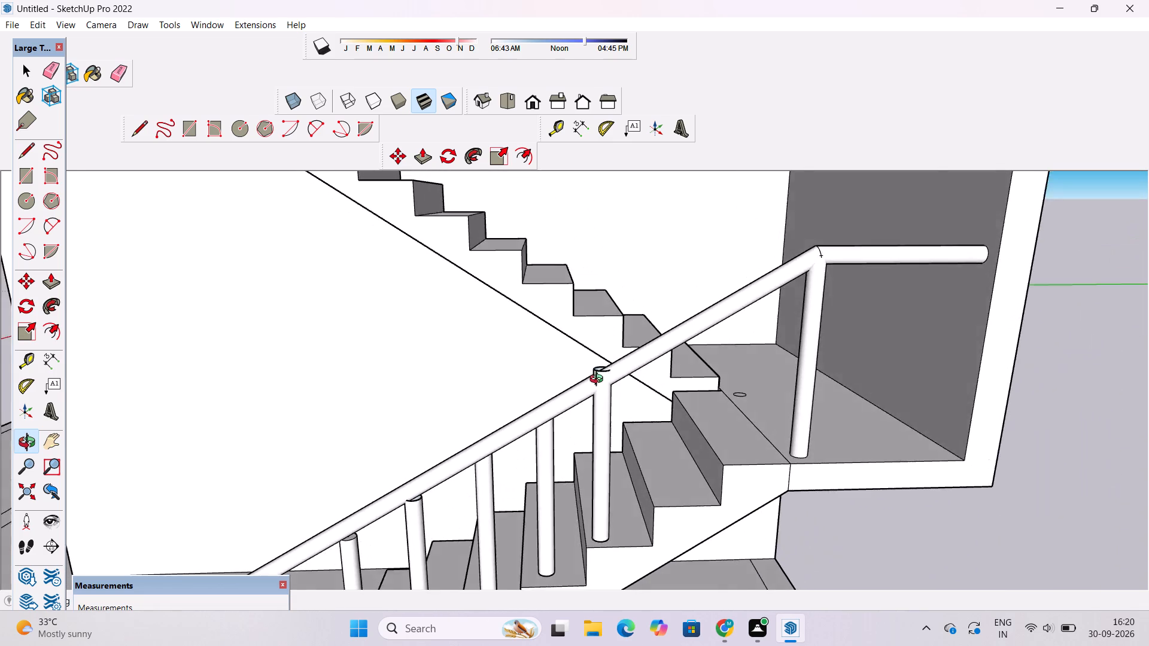
{"action": "scroll", "coordinate": [598, 380], "scroll_direction": "down", "scroll_amount": 5}
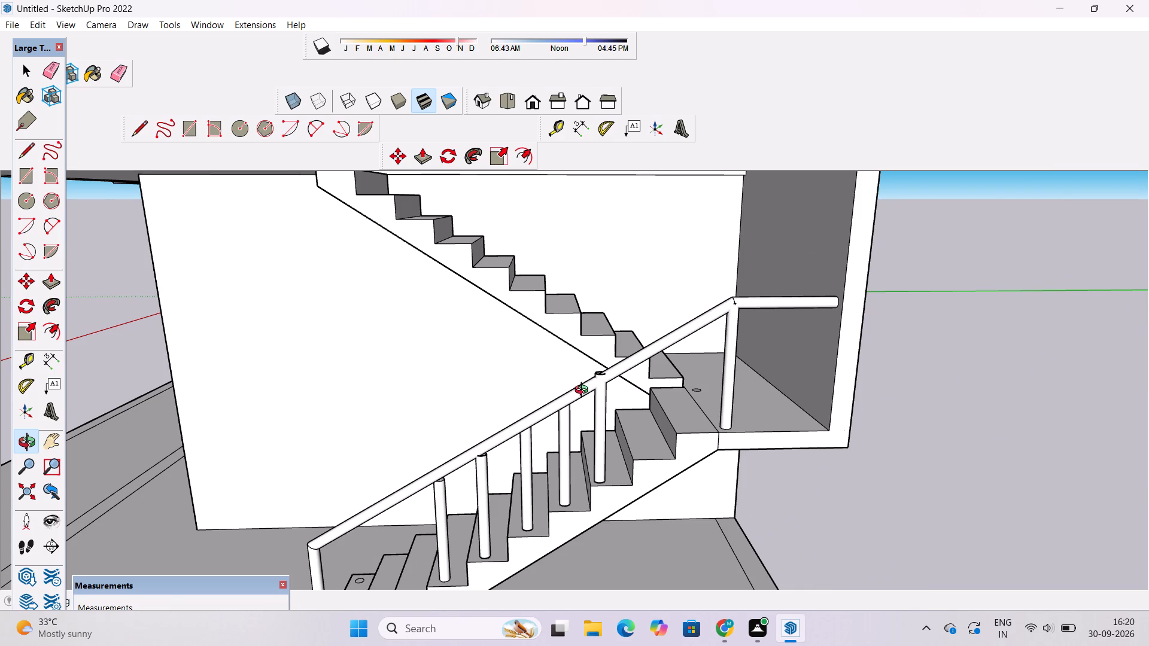
{"action": "scroll", "coordinate": [584, 391], "scroll_direction": "down", "scroll_amount": 4}
{"action": "left_click_drag", "start_coordinate": [609, 441], "coordinate": [687, 379], "text": "shift"}
{"action": "left_click_drag", "start_coordinate": [687, 379], "coordinate": [692, 389]}
{"action": "left_click", "coordinate": [689, 407], "text": "shift"}
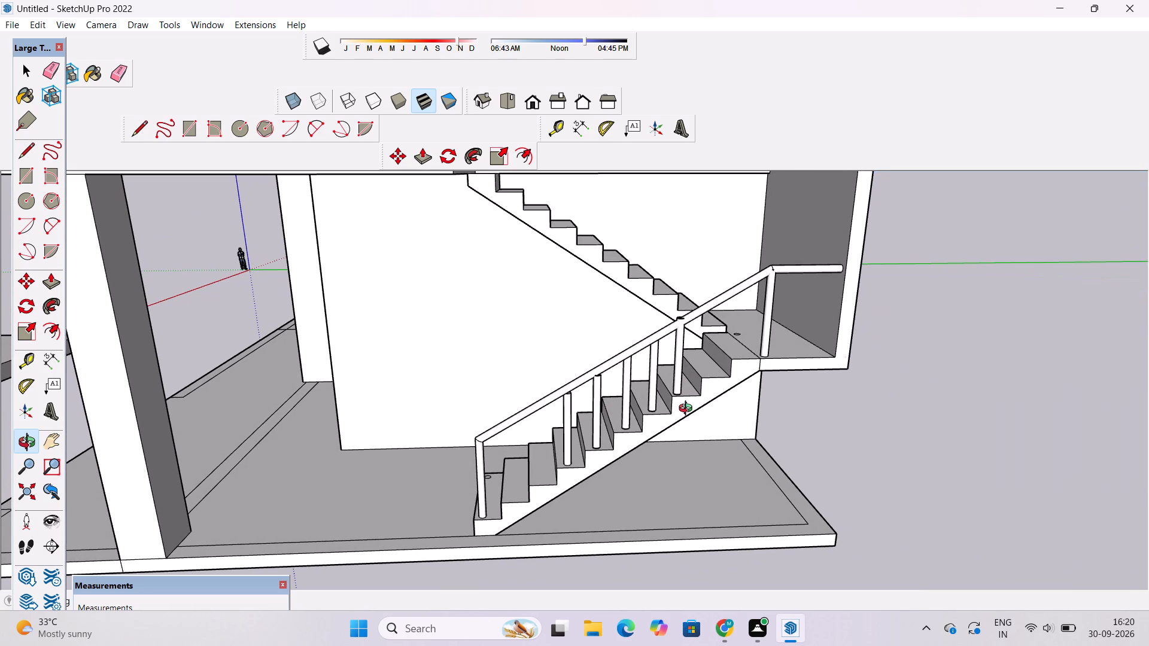
{"action": "left_click_drag", "start_coordinate": [688, 410], "coordinate": [685, 429], "text": "shift"}
{"action": "left_click_drag", "start_coordinate": [685, 429], "coordinate": [720, 407]}
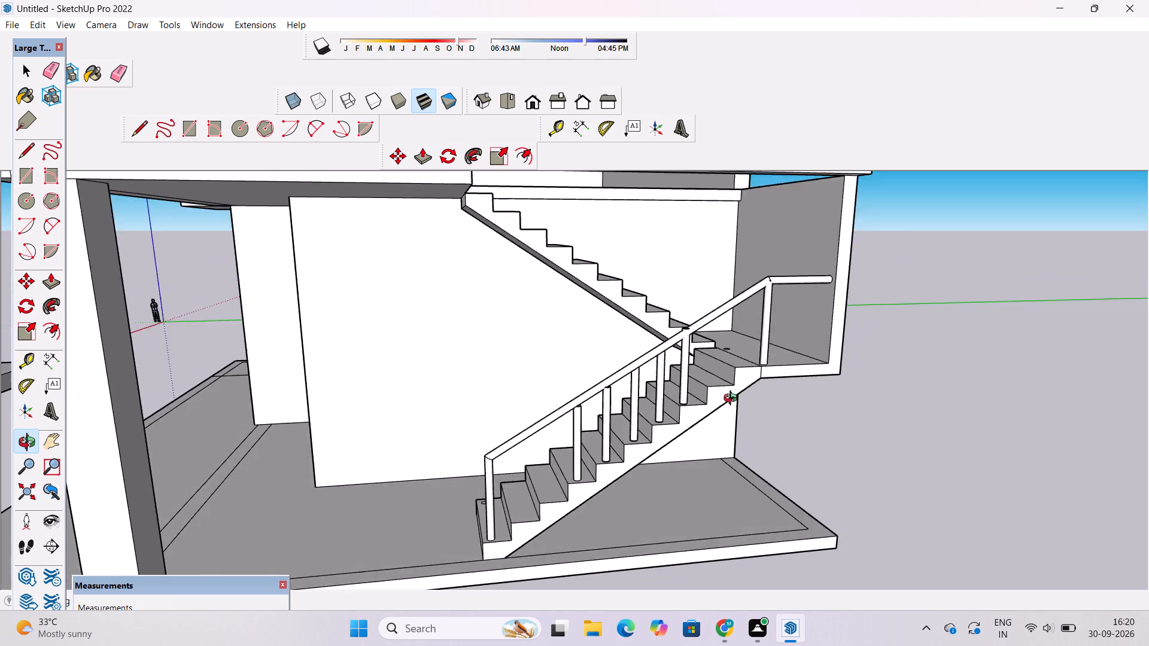
{"action": "scroll", "coordinate": [733, 400], "scroll_direction": "down", "scroll_amount": 6}
{"action": "left_click_drag", "start_coordinate": [701, 424], "coordinate": [723, 477]}
{"action": "scroll", "coordinate": [727, 419], "scroll_direction": "up", "scroll_amount": 8}
{"action": "left_click_drag", "start_coordinate": [722, 421], "coordinate": [735, 376], "text": "shift"}
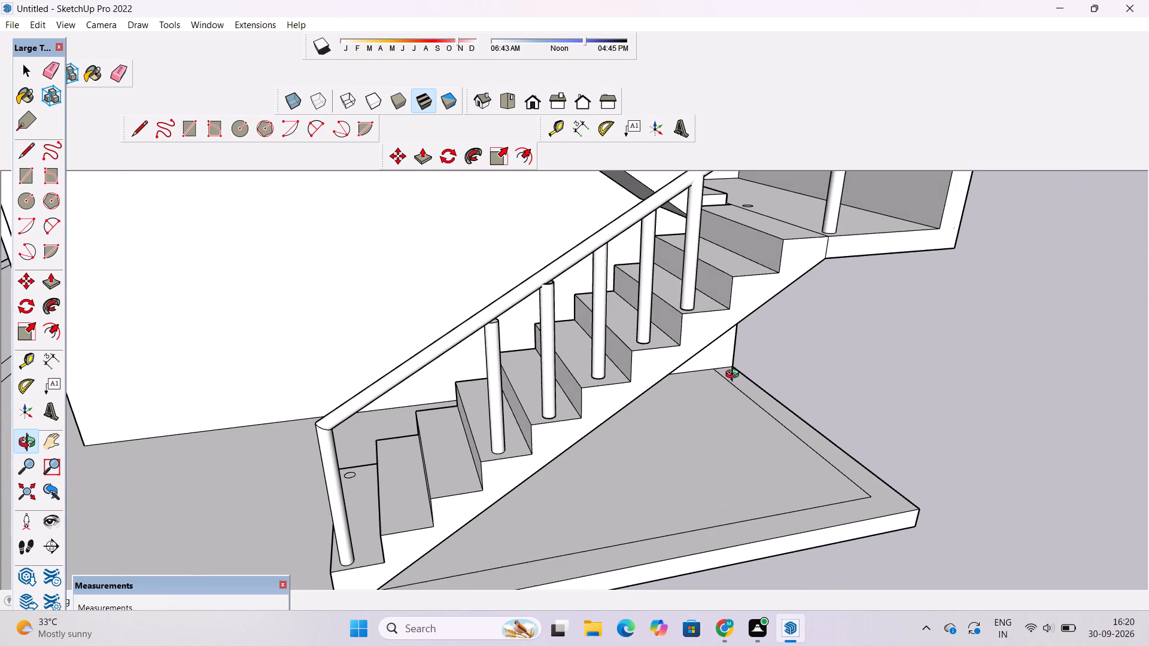
Undo the post copies together with the fourth tread's swept post and the circle and vertical line it was made from.
{"action": "key", "text": "ctrl+z"}
{"action": "key", "text": "ctrl+z"}
{"action": "key", "text": "ctrl+z"}
{"action": "key", "text": "ctrl+z"}
{"action": "key", "text": "ctrl+z"}
{"action": "key", "text": "ctrl+z"}
{"action": "key", "text": "ctrl+z"}
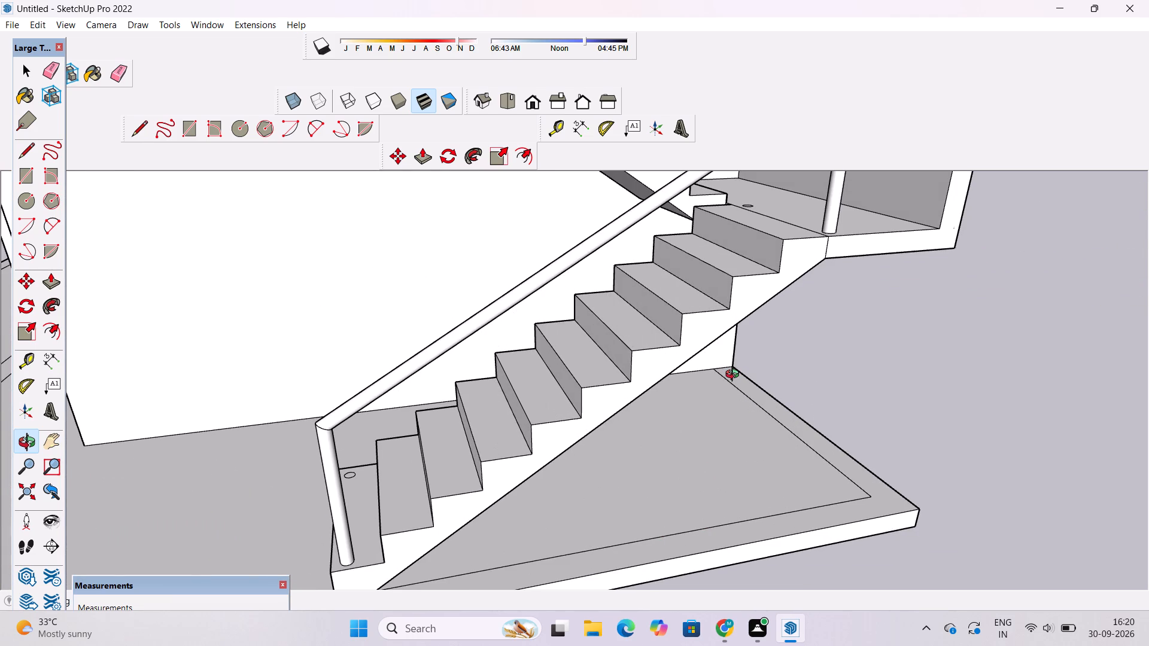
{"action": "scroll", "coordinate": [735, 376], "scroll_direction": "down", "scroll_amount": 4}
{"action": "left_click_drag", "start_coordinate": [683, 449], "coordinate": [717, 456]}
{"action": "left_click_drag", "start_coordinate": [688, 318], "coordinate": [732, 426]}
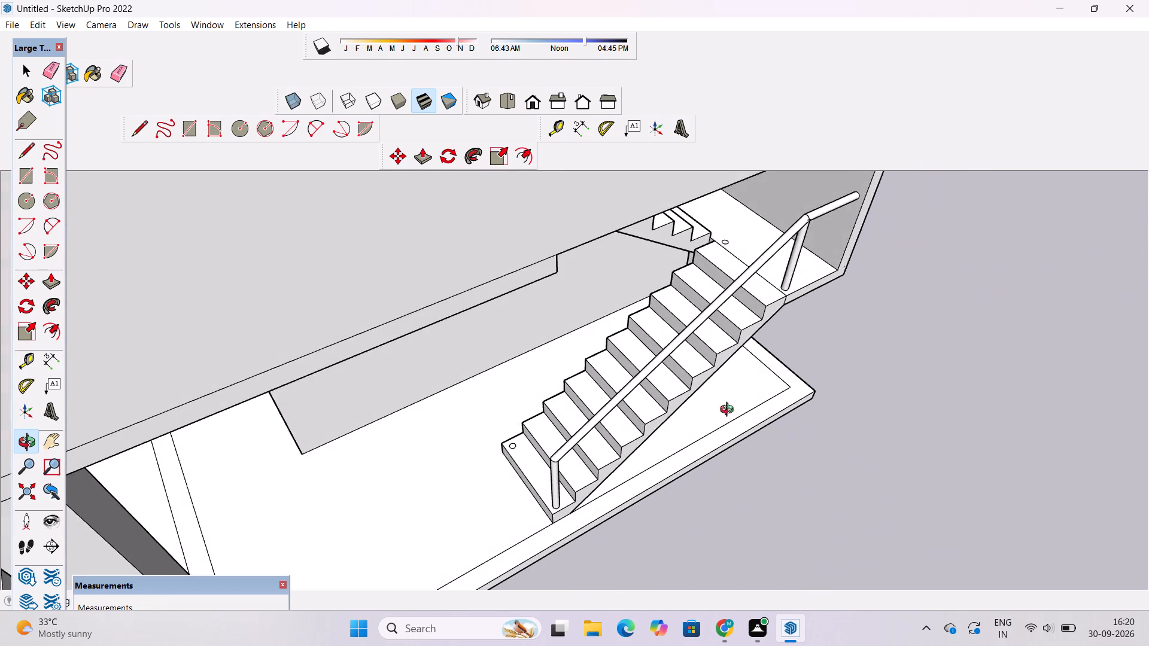
Erase the leftover post circles on the stair landing and on the lowest tread of the lower flight.
{"action": "scroll", "coordinate": [679, 297], "scroll_direction": "up", "scroll_amount": 4}
{"action": "left_click_drag", "start_coordinate": [682, 279], "coordinate": [637, 419], "text": "shift"}
{"action": "scroll", "coordinate": [729, 335], "scroll_direction": "up", "scroll_amount": 3, "text": "shift"}
{"action": "left_click_drag", "start_coordinate": [721, 413], "coordinate": [713, 366]}
{"action": "scroll", "coordinate": [713, 359], "scroll_direction": "up", "scroll_amount": 4}
{"action": "left_click_drag", "start_coordinate": [707, 403], "coordinate": [713, 337], "text": "shift"}
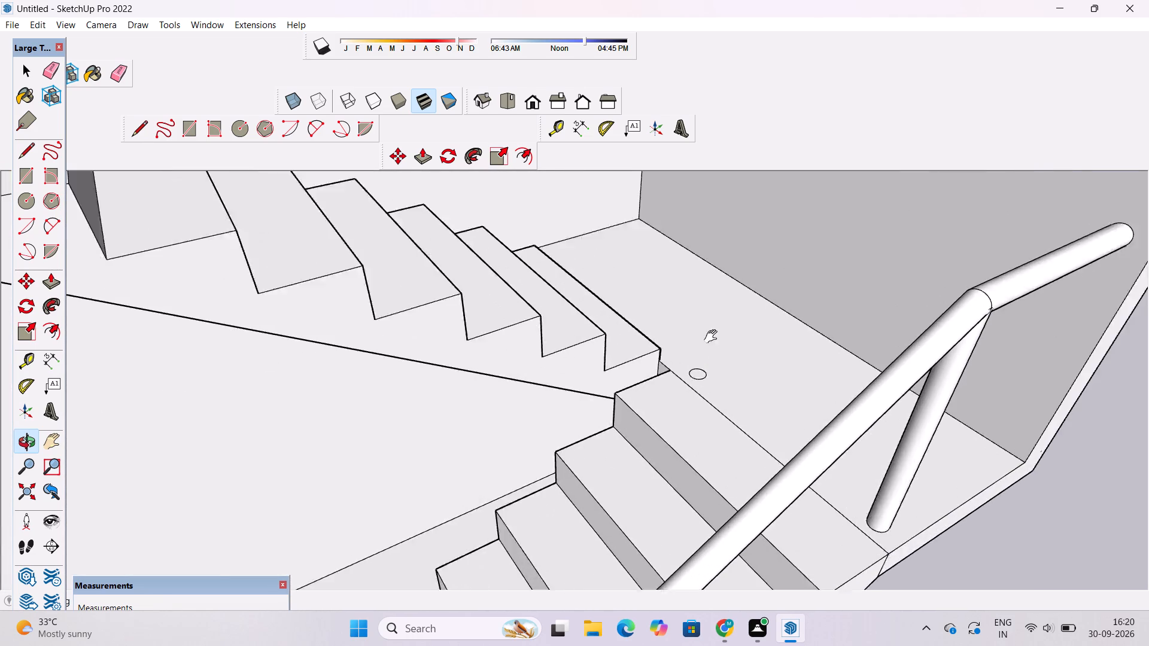
{"action": "left_click_drag", "start_coordinate": [713, 337], "coordinate": [715, 321], "text": "shift"}
{"action": "key", "text": "e"}
{"action": "left_click_drag", "start_coordinate": [716, 276], "coordinate": [707, 313]}
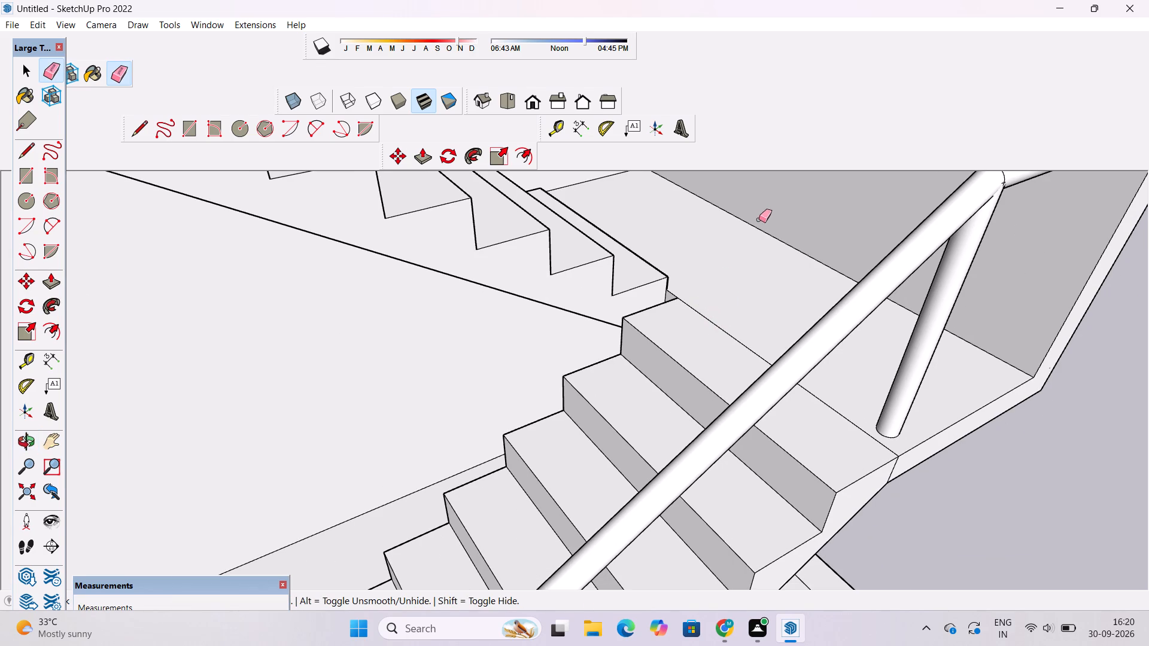
{"action": "scroll", "coordinate": [759, 220], "scroll_direction": "down", "scroll_amount": 7}
{"action": "left_click_drag", "start_coordinate": [453, 522], "coordinate": [452, 529]}
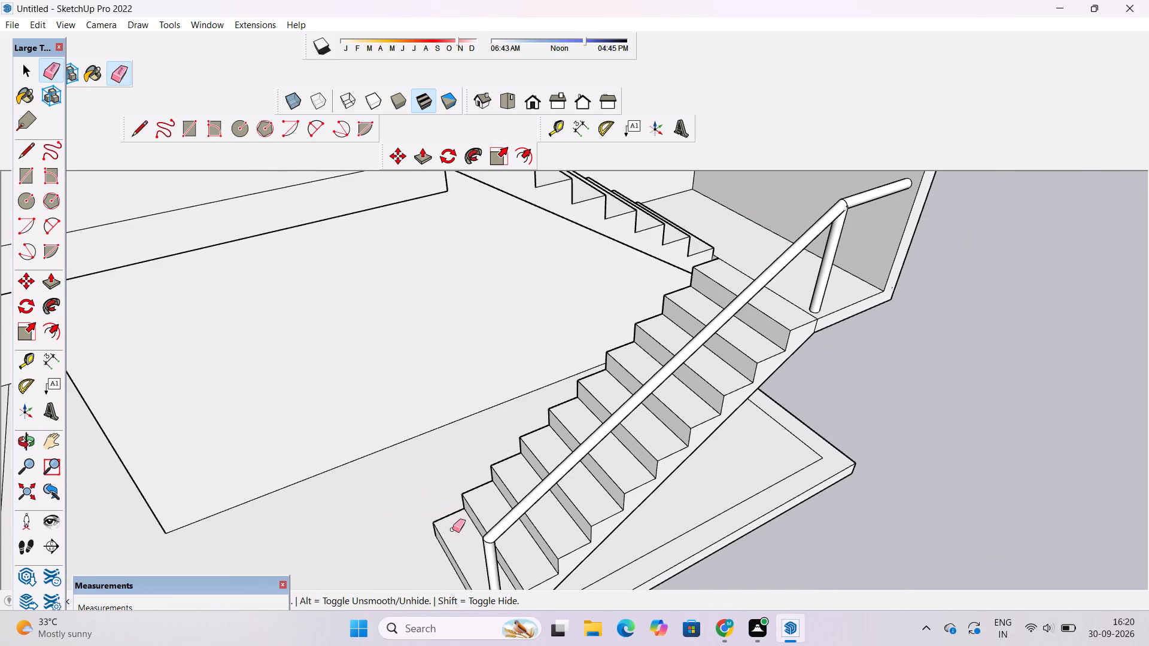
Delete the two spare staircases standing away from the house.
{"action": "key", "text": "o"}
{"action": "scroll", "coordinate": [452, 529], "scroll_direction": "down", "scroll_amount": 7}
{"action": "left_click_drag", "start_coordinate": [491, 560], "coordinate": [496, 508]}
{"action": "scroll", "coordinate": [496, 508], "scroll_direction": "down", "scroll_amount": 6}
{"action": "left_click_drag", "start_coordinate": [464, 527], "coordinate": [689, 483]}
{"action": "left_click_drag", "start_coordinate": [670, 507], "coordinate": [676, 408]}
{"action": "scroll", "coordinate": [673, 390], "scroll_direction": "down", "scroll_amount": 6}
{"action": "left_click_drag", "start_coordinate": [574, 445], "coordinate": [610, 468]}
{"action": "left_click_drag", "start_coordinate": [617, 470], "coordinate": [605, 392], "text": "shift"}
{"action": "key", "text": "space"}
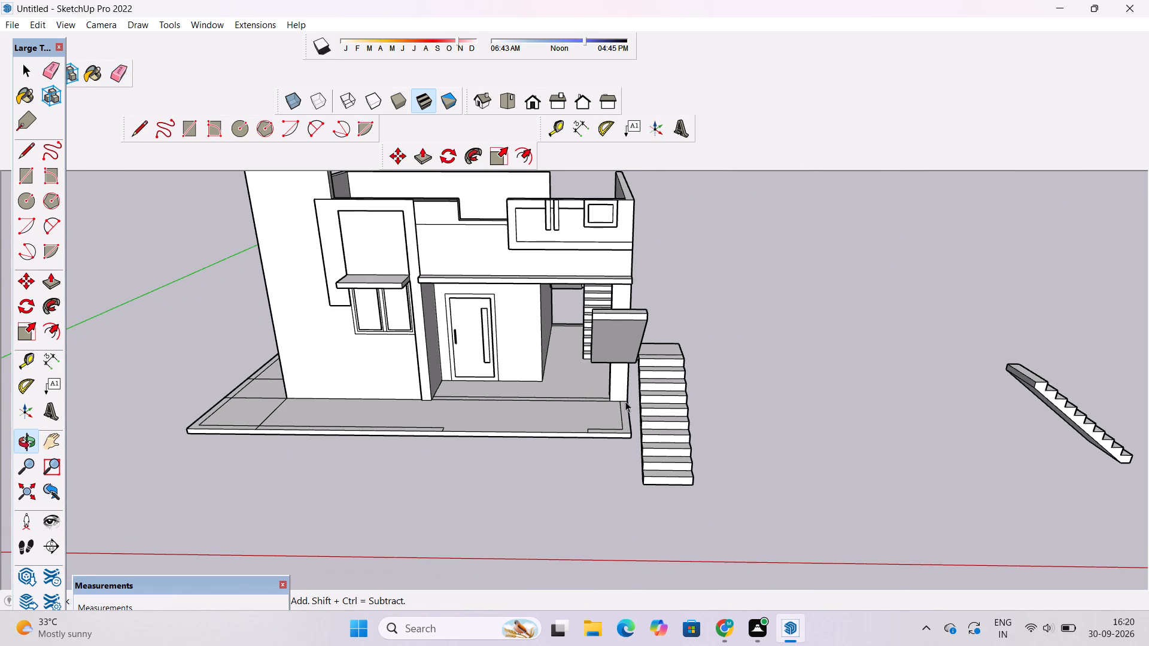
{"action": "left_click", "coordinate": [673, 406]}
{"action": "key", "text": "Delete"}
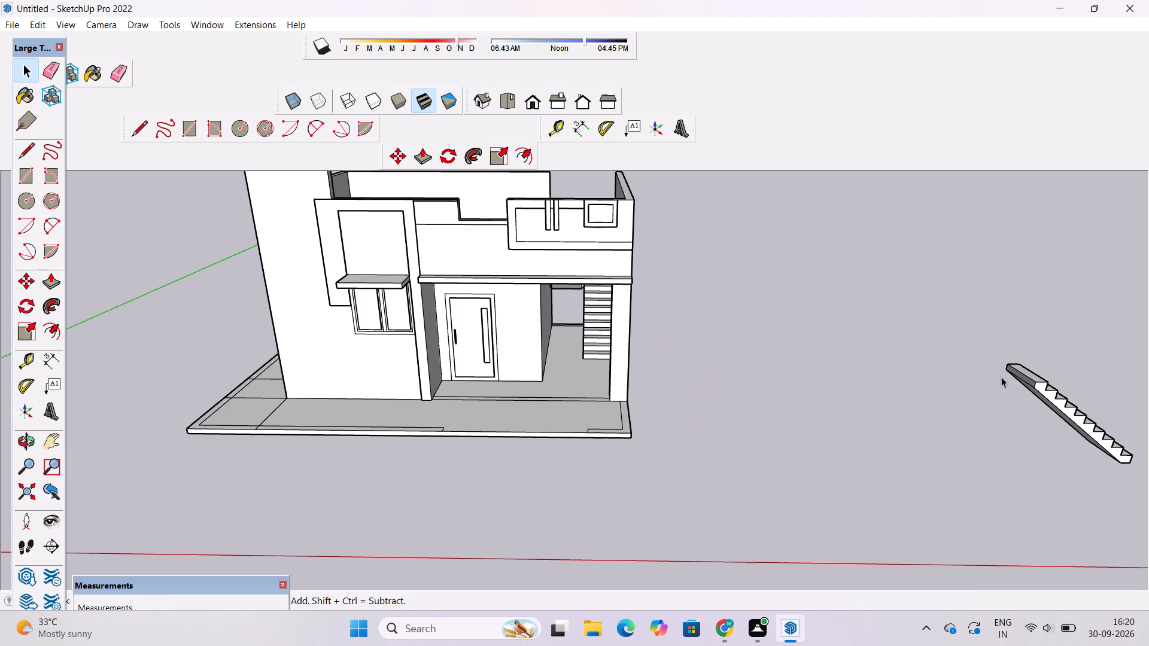
{"action": "left_click", "coordinate": [1025, 383]}
{"action": "key", "text": "Delete"}
Push/Pull the top of the low outer wall section beside the stair opening up to the height of the adjoining parapet.
{"action": "scroll", "coordinate": [576, 418], "scroll_direction": "down", "scroll_amount": 6}
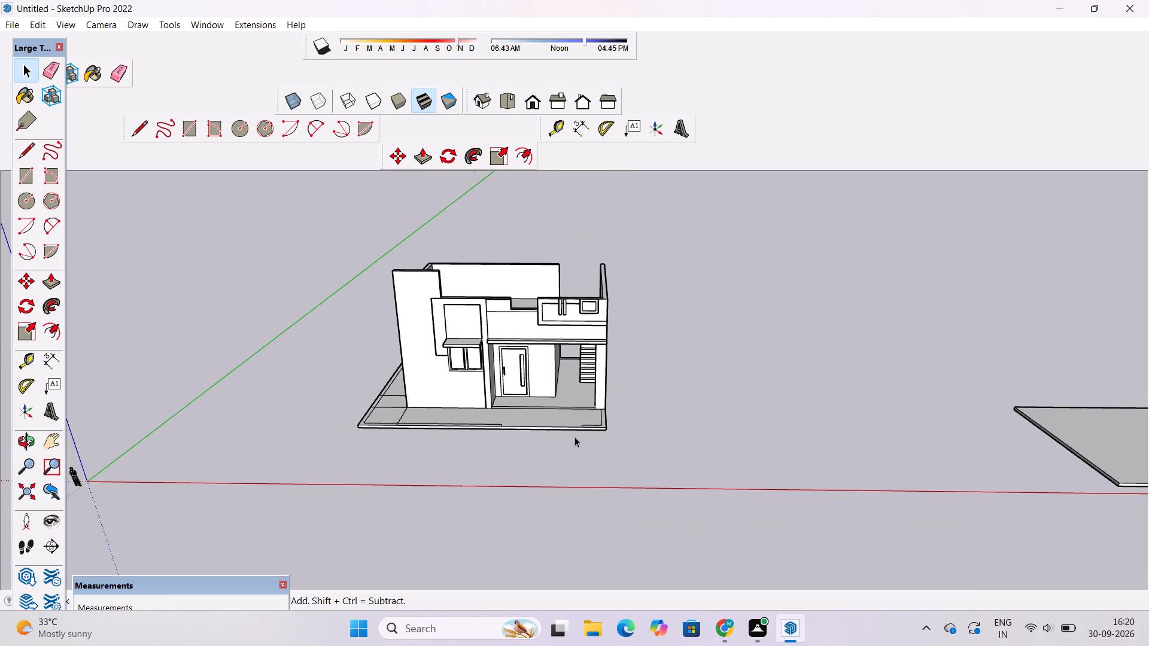
{"action": "key", "text": "o"}
{"action": "left_click_drag", "start_coordinate": [470, 484], "coordinate": [528, 594]}
{"action": "scroll", "coordinate": [471, 493], "scroll_direction": "up", "scroll_amount": 3}
{"action": "left_click_drag", "start_coordinate": [488, 488], "coordinate": [455, 461]}
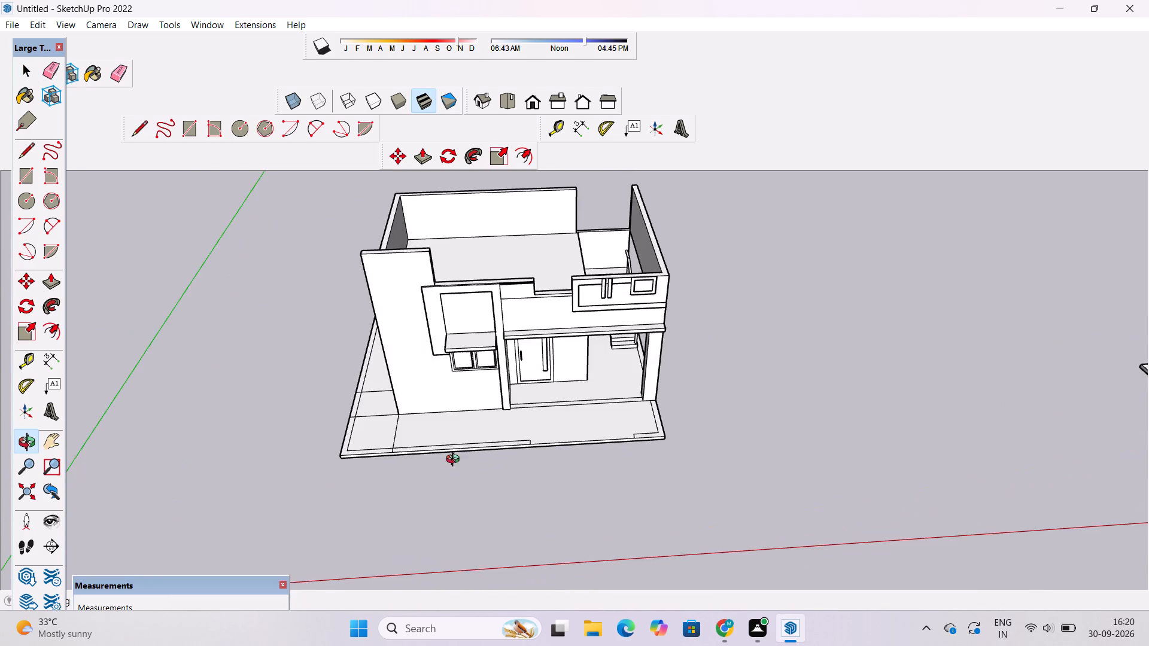
{"action": "left_click_drag", "start_coordinate": [455, 461], "coordinate": [455, 459]}
{"action": "left_click_drag", "start_coordinate": [454, 446], "coordinate": [518, 487], "text": "shift"}
{"action": "left_click_drag", "start_coordinate": [518, 487], "coordinate": [503, 406]}
{"action": "scroll", "coordinate": [503, 406], "scroll_direction": "up", "scroll_amount": 3}
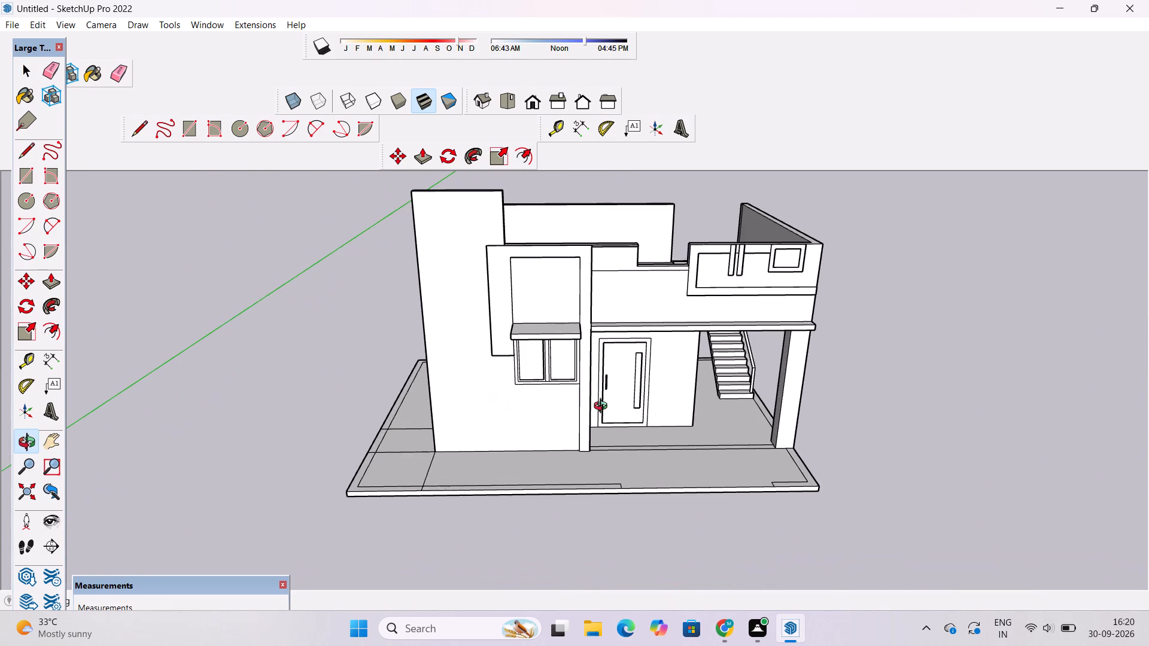
{"action": "scroll", "coordinate": [688, 395], "scroll_direction": "down", "scroll_amount": 1}
{"action": "left_click_drag", "start_coordinate": [853, 368], "coordinate": [542, 399]}
{"action": "left_click_drag", "start_coordinate": [862, 401], "coordinate": [537, 475]}
{"action": "scroll", "coordinate": [659, 528], "scroll_direction": "up", "scroll_amount": 3}
{"action": "left_click_drag", "start_coordinate": [668, 530], "coordinate": [663, 528]}
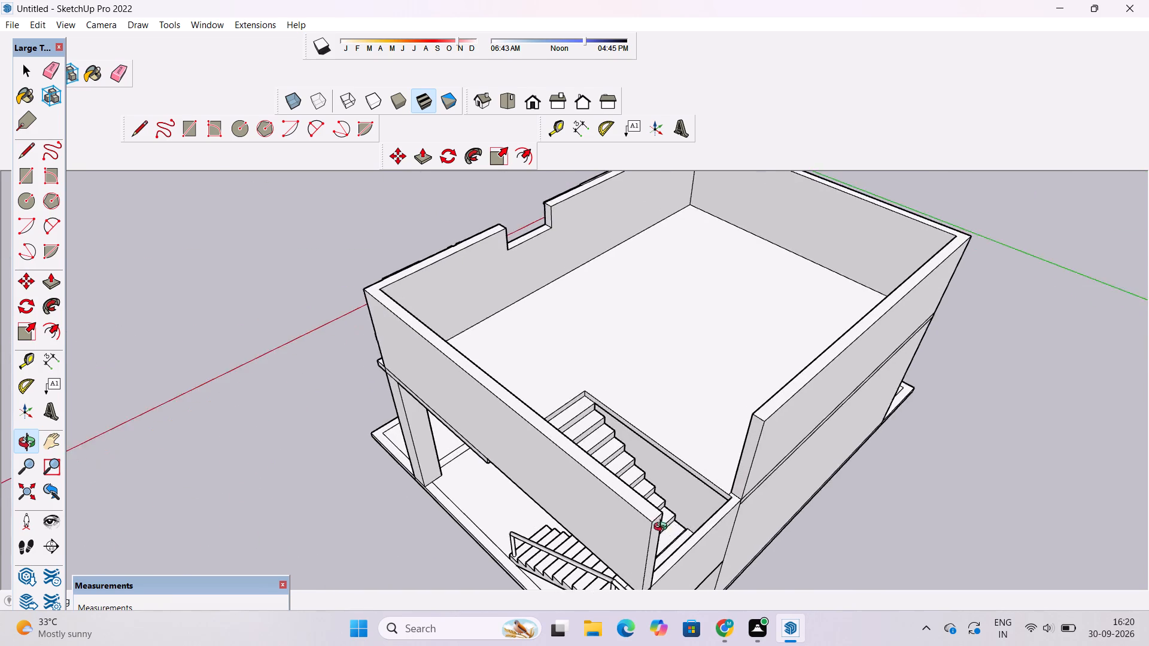
{"action": "left_click_drag", "start_coordinate": [663, 528], "coordinate": [581, 477]}
{"action": "left_click_drag", "start_coordinate": [609, 506], "coordinate": [570, 422]}
{"action": "left_click_drag", "start_coordinate": [562, 432], "coordinate": [505, 451]}
{"action": "scroll", "coordinate": [500, 454], "scroll_direction": "up", "scroll_amount": 4}
{"action": "left_click_drag", "start_coordinate": [484, 458], "coordinate": [490, 483]}
{"action": "left_click_drag", "start_coordinate": [489, 484], "coordinate": [472, 492]}
{"action": "key", "text": "p"}
{"action": "left_click", "coordinate": [461, 464]}
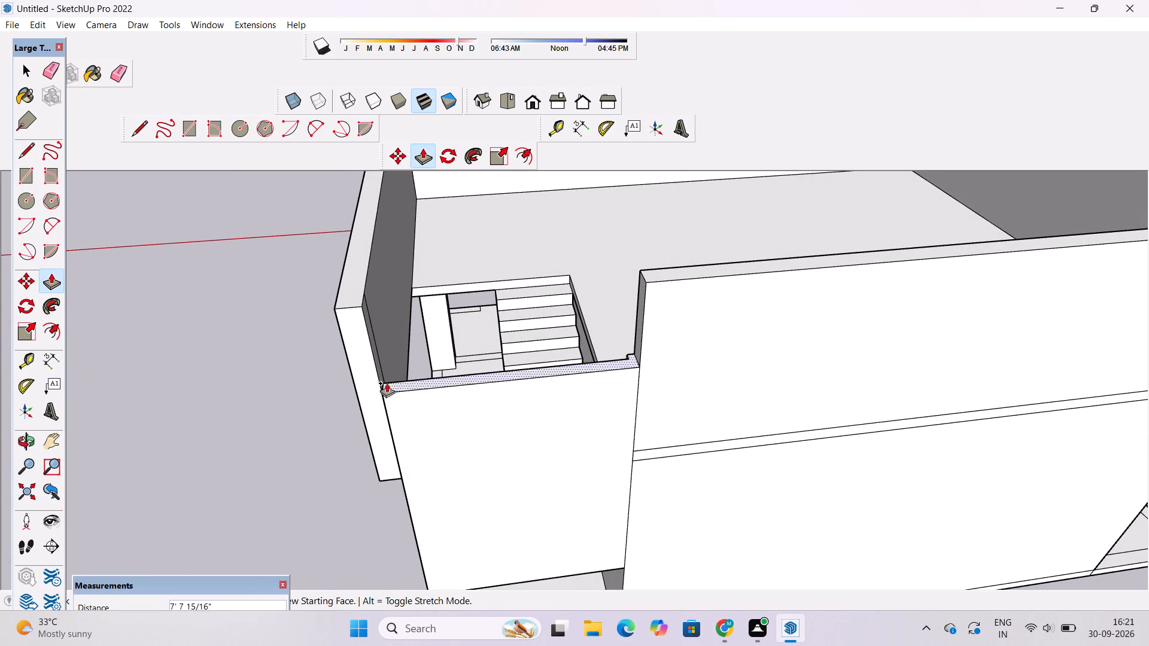
{"action": "left_click", "coordinate": [362, 309]}
Draw a 1' vertical line down the slab's end face at the stair opening, starting from the opening's inner corner.
{"action": "key", "text": "o"}
{"action": "scroll", "coordinate": [410, 370], "scroll_direction": "down", "scroll_amount": 5}
{"action": "left_click_drag", "start_coordinate": [477, 385], "coordinate": [616, 365]}
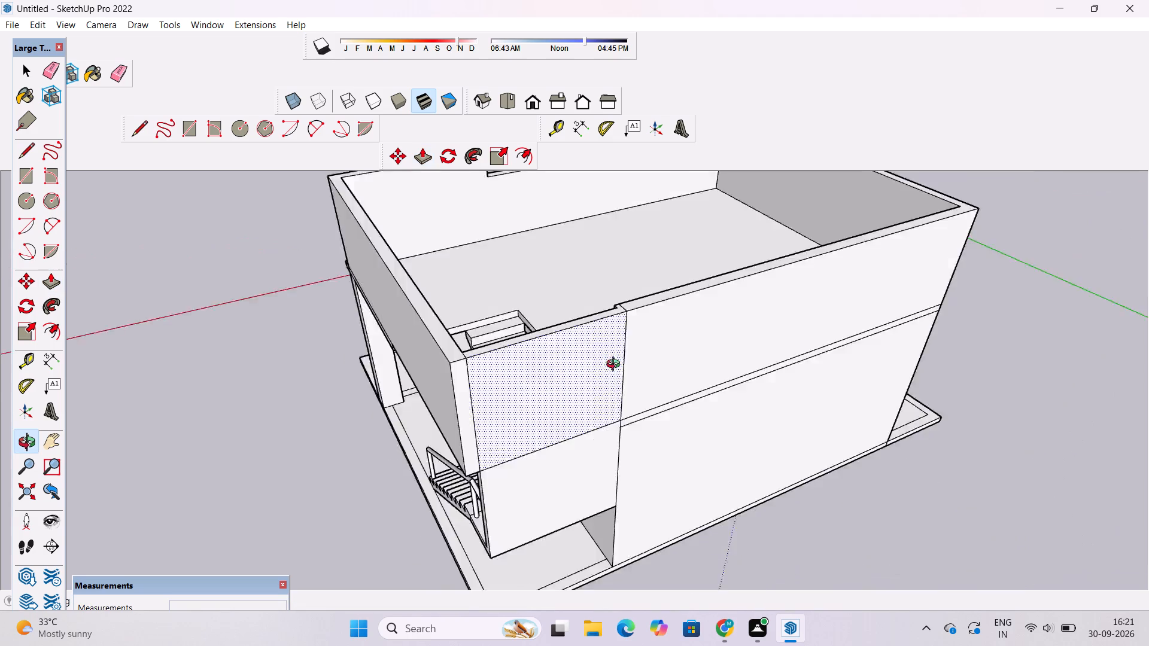
{"action": "left_click_drag", "start_coordinate": [616, 365], "coordinate": [703, 197]}
{"action": "scroll", "coordinate": [588, 336], "scroll_direction": "down", "scroll_amount": 4}
{"action": "left_click_drag", "start_coordinate": [539, 333], "coordinate": [567, 337]}
{"action": "scroll", "coordinate": [496, 328], "scroll_direction": "up", "scroll_amount": 5}
{"action": "left_click_drag", "start_coordinate": [494, 328], "coordinate": [490, 329], "text": "shift"}
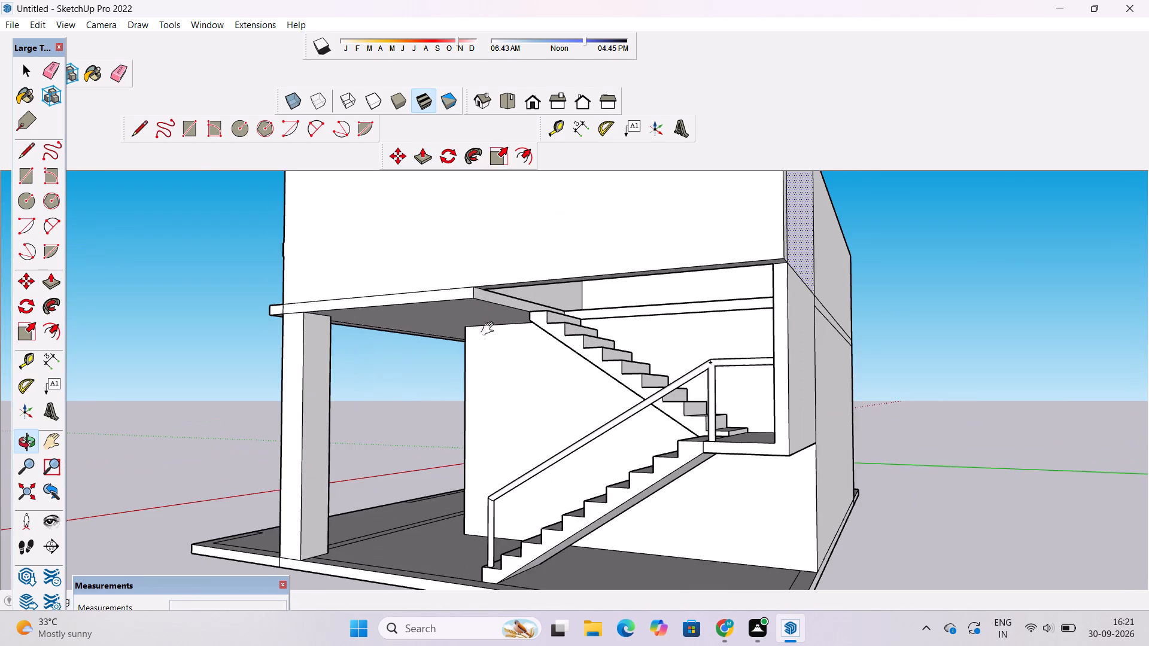
{"action": "left_click_drag", "start_coordinate": [490, 329], "coordinate": [398, 346], "text": "shift"}
{"action": "left_click_drag", "start_coordinate": [398, 346], "coordinate": [397, 357]}
{"action": "scroll", "coordinate": [347, 347], "scroll_direction": "up", "scroll_amount": 8}
{"action": "left_click_drag", "start_coordinate": [349, 334], "coordinate": [349, 351], "text": "shift"}
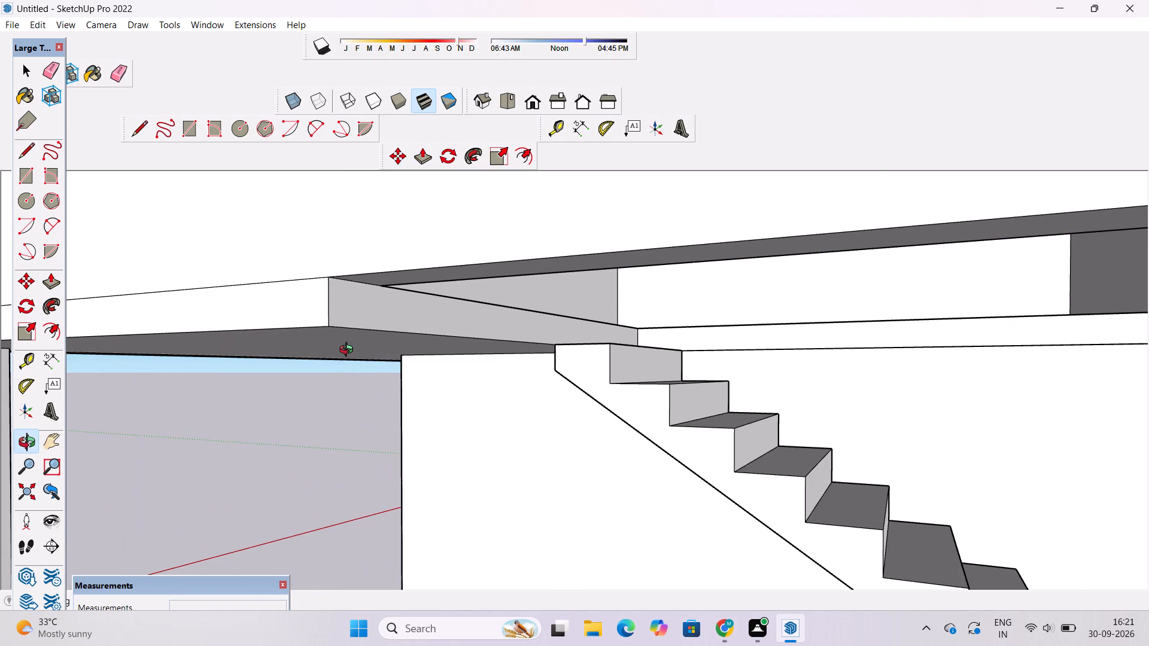
{"action": "key", "text": "l"}
{"action": "scroll", "coordinate": [348, 336], "scroll_direction": "up", "scroll_amount": 3}
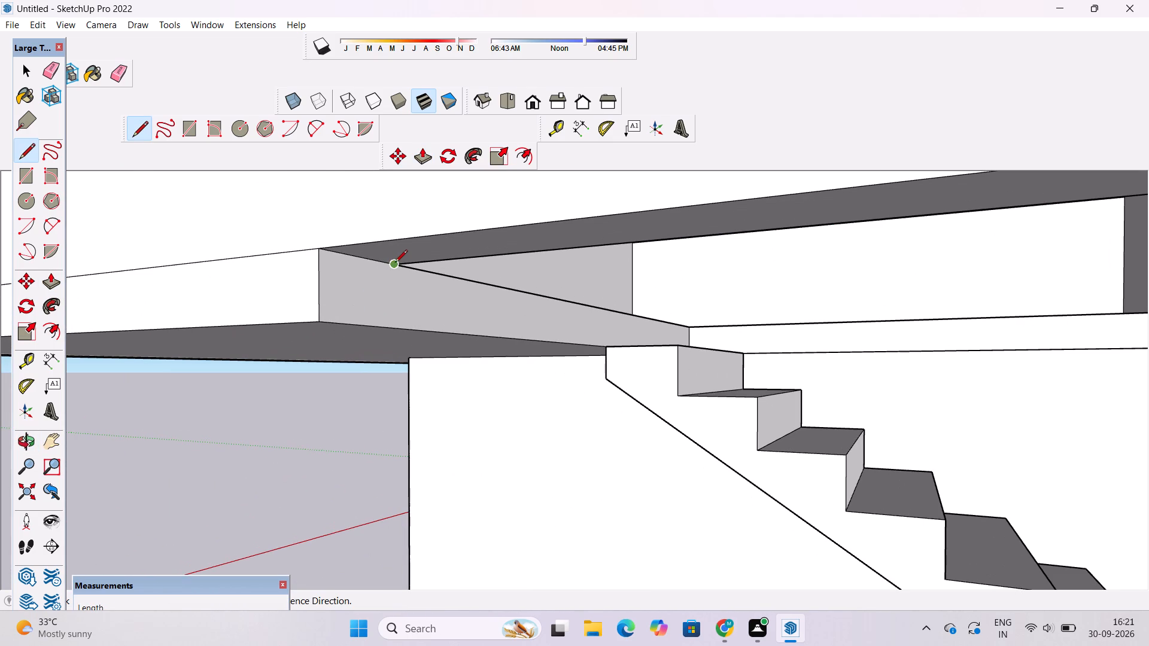
{"action": "left_click", "coordinate": [395, 264]}
{"action": "left_click", "coordinate": [391, 325]}
Push/Pull the narrow divided slab end face about 26' 3" along the stair opening to the outer wall corner.
{"action": "key", "text": "space"}
{"action": "left_click", "coordinate": [359, 305]}
{"action": "key", "text": "p"}
{"action": "scroll", "coordinate": [358, 304], "scroll_direction": "down", "scroll_amount": 5}
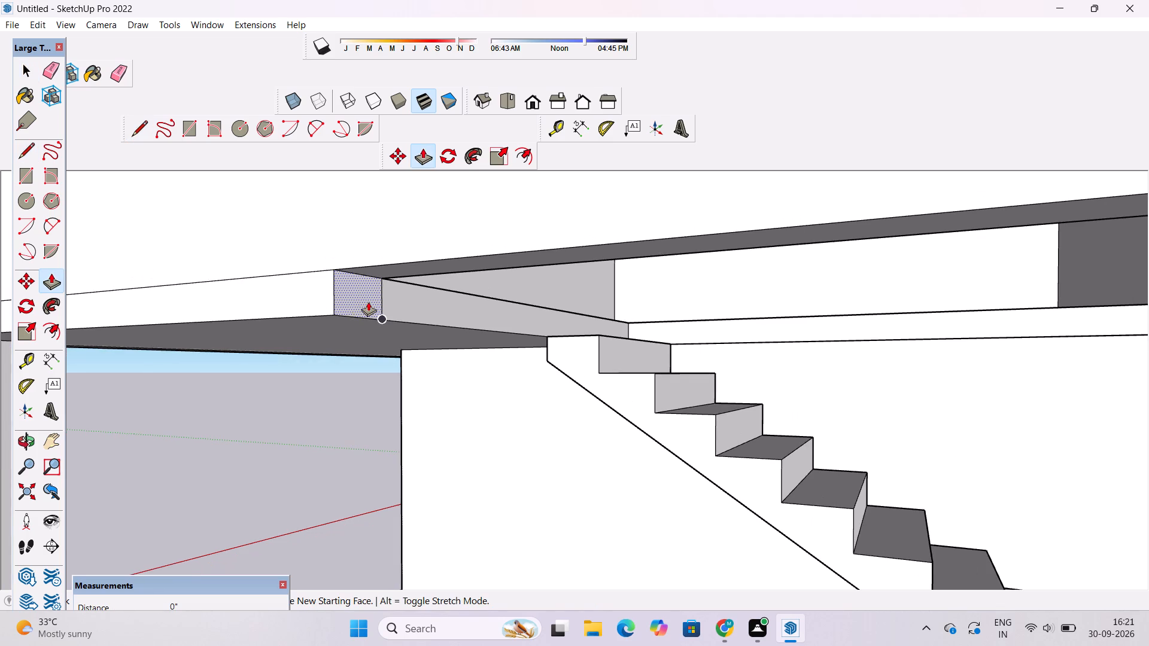
{"action": "scroll", "coordinate": [368, 301], "scroll_direction": "down", "scroll_amount": 6}
{"action": "left_click", "coordinate": [351, 300]}
{"action": "scroll", "coordinate": [387, 300], "scroll_direction": "down", "scroll_amount": 2}
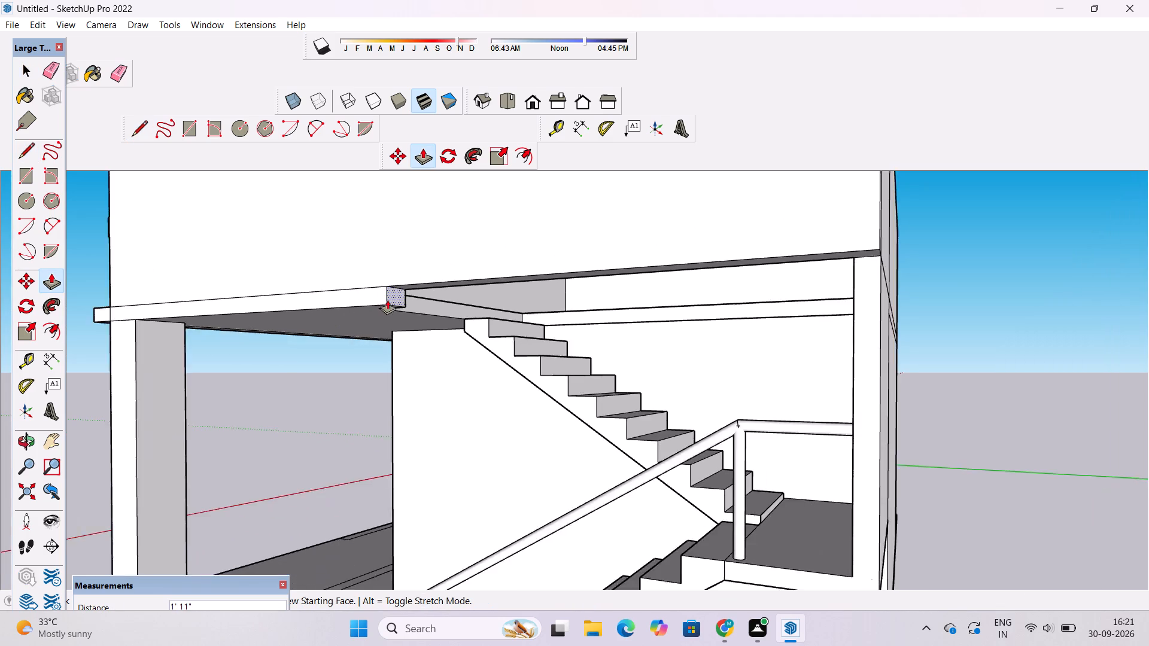
{"action": "scroll", "coordinate": [387, 300], "scroll_direction": "down", "scroll_amount": 9}
{"action": "left_click", "coordinate": [607, 277]}
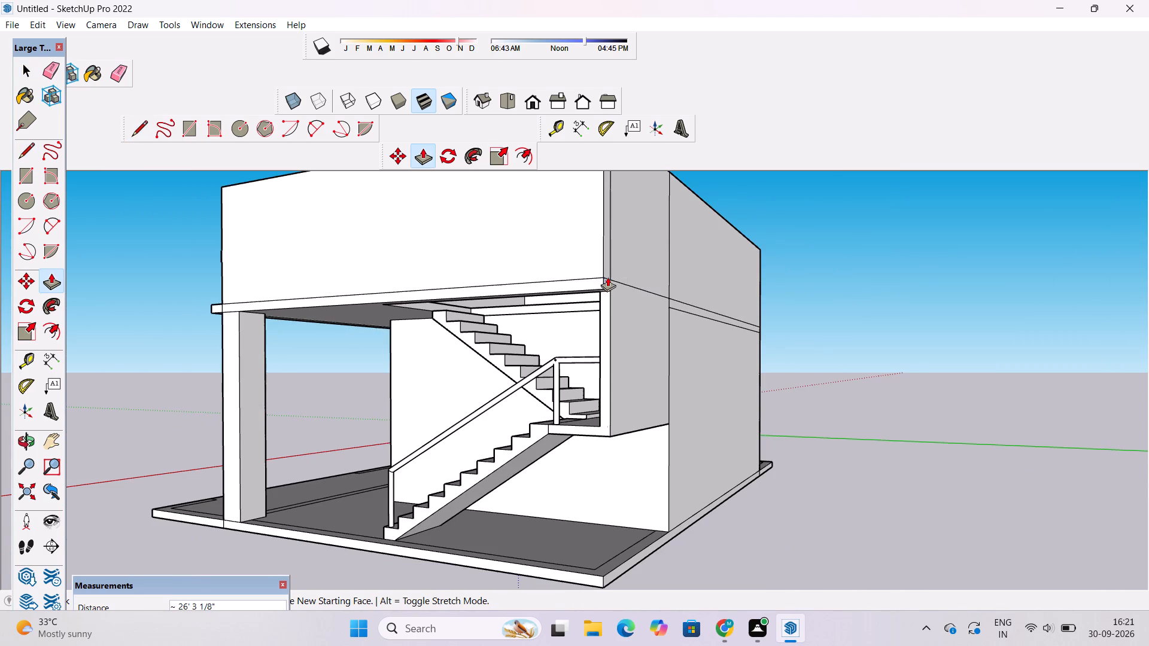
{"action": "key", "text": "space"}
Examine the stair opening from above, checking how the extended slab edge and raised wall meet at the corner.
{"action": "key", "text": "o"}
{"action": "scroll", "coordinate": [594, 310], "scroll_direction": "down", "scroll_amount": 5}
{"action": "left_click_drag", "start_coordinate": [597, 317], "coordinate": [554, 566]}
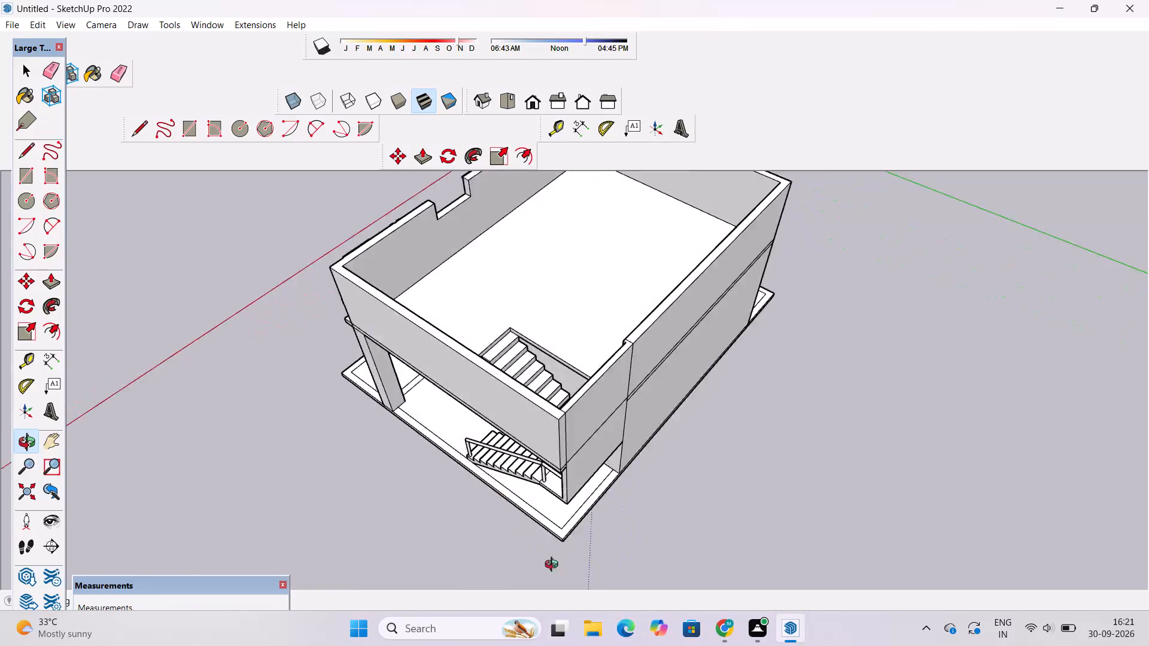
{"action": "left_click_drag", "start_coordinate": [554, 566], "coordinate": [974, 593]}
{"action": "scroll", "coordinate": [691, 266], "scroll_direction": "up", "scroll_amount": 6}
{"action": "left_click_drag", "start_coordinate": [677, 317], "coordinate": [598, 341]}
{"action": "scroll", "coordinate": [661, 352], "scroll_direction": "up", "scroll_amount": 15}
{"action": "scroll", "coordinate": [600, 345], "scroll_direction": "down", "scroll_amount": 14}
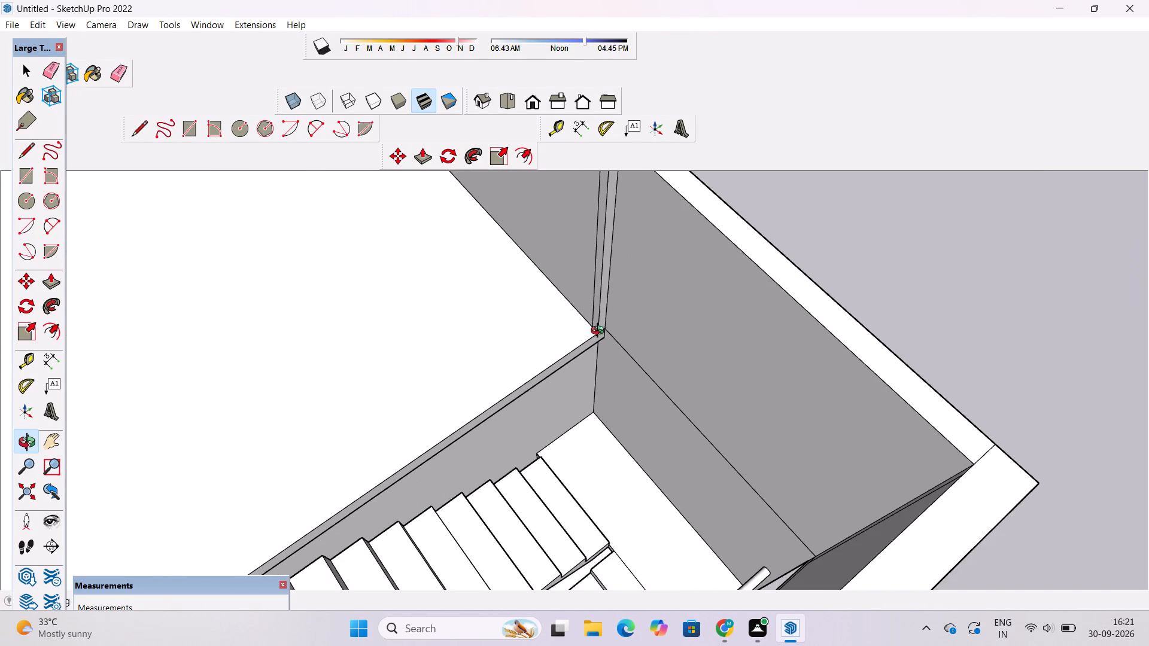
{"action": "scroll", "coordinate": [600, 332], "scroll_direction": "down", "scroll_amount": 8}
{"action": "left_click_drag", "start_coordinate": [631, 406], "coordinate": [531, 287]}
{"action": "scroll", "coordinate": [531, 287], "scroll_direction": "down", "scroll_amount": 6}
{"action": "left_click_drag", "start_coordinate": [554, 354], "coordinate": [497, 222]}
Push/Pull the boundary strip along the stair side of the plinth up 8' to form a compound wall.
{"action": "left_click_drag", "start_coordinate": [515, 380], "coordinate": [697, 389]}
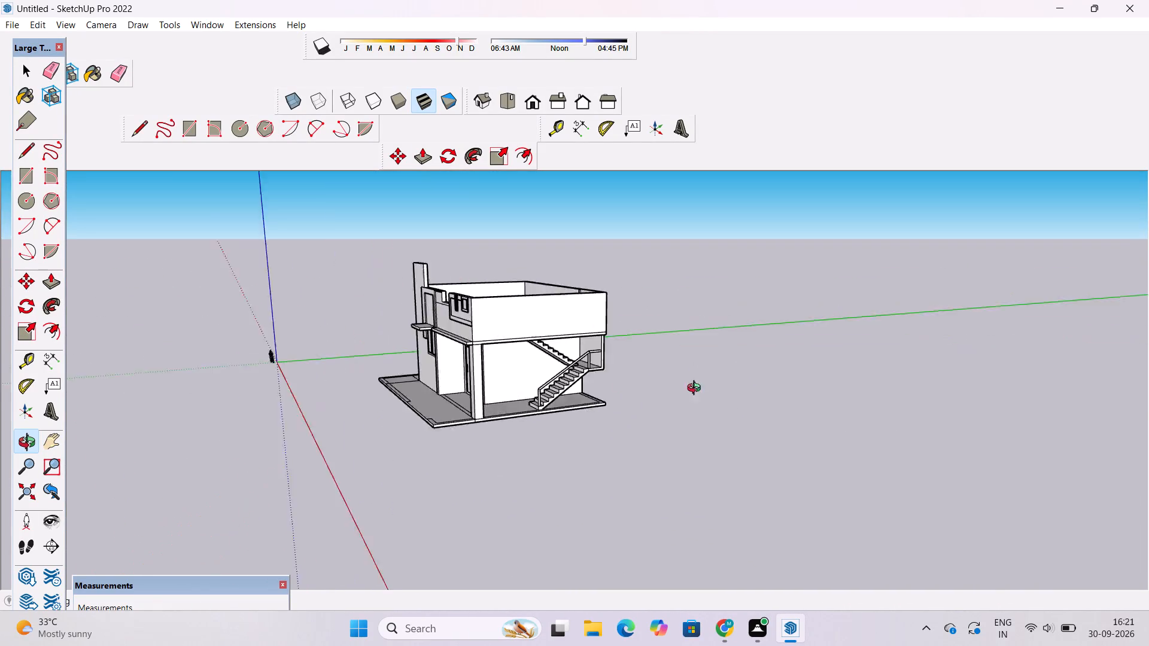
{"action": "left_click_drag", "start_coordinate": [697, 389], "coordinate": [975, 354]}
{"action": "left_click_drag", "start_coordinate": [629, 419], "coordinate": [608, 519]}
{"action": "scroll", "coordinate": [656, 400], "scroll_direction": "up", "scroll_amount": 5}
{"action": "left_click_drag", "start_coordinate": [672, 404], "coordinate": [498, 440]}
{"action": "scroll", "coordinate": [627, 415], "scroll_direction": "up", "scroll_amount": 4}
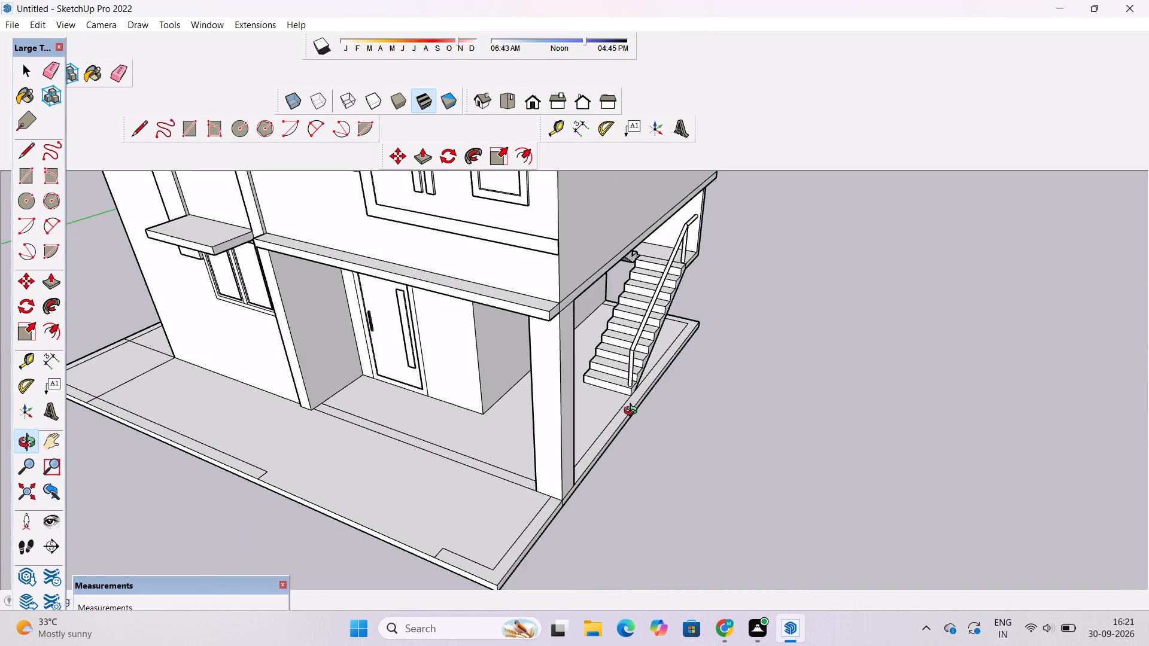
{"action": "left_click_drag", "start_coordinate": [654, 411], "coordinate": [571, 427]}
{"action": "left_click_drag", "start_coordinate": [572, 429], "coordinate": [487, 442]}
{"action": "scroll", "coordinate": [540, 443], "scroll_direction": "up", "scroll_amount": 8}
{"action": "left_click_drag", "start_coordinate": [546, 444], "coordinate": [513, 424]}
{"action": "left_click_drag", "start_coordinate": [513, 425], "coordinate": [475, 438]}
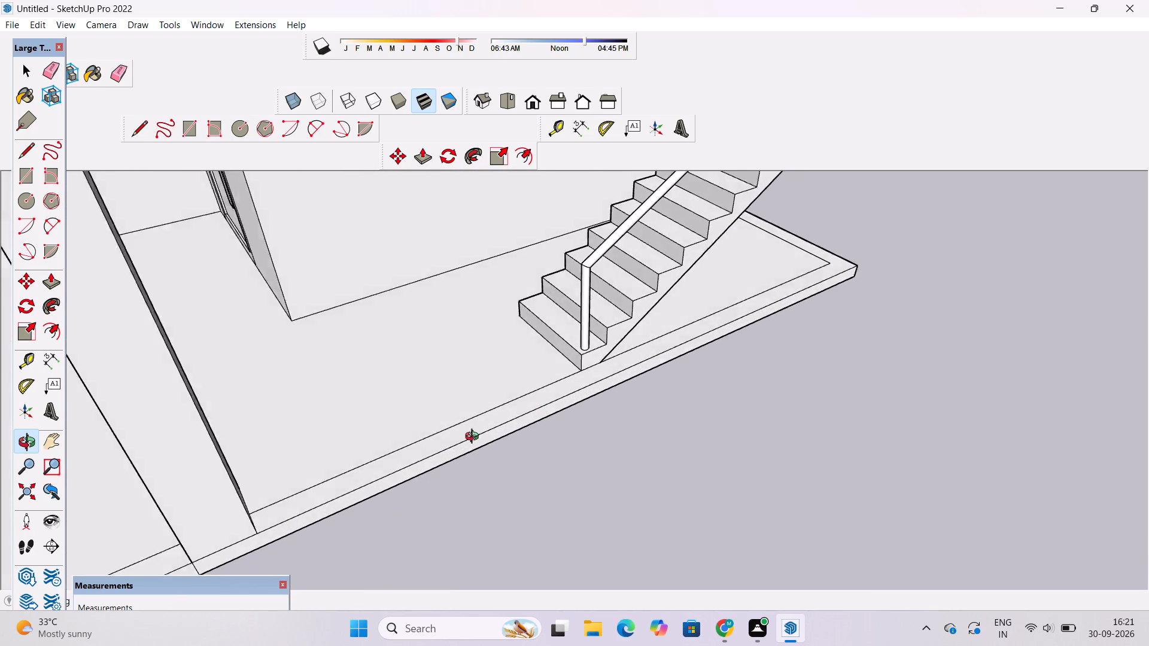
{"action": "left_click_drag", "start_coordinate": [475, 438], "coordinate": [461, 441]}
{"action": "left_click_drag", "start_coordinate": [455, 441], "coordinate": [399, 462], "text": "shift"}
{"action": "scroll", "coordinate": [365, 455], "scroll_direction": "down", "scroll_amount": 5}
{"action": "left_click_drag", "start_coordinate": [300, 484], "coordinate": [234, 495]}
{"action": "left_click_drag", "start_coordinate": [279, 484], "coordinate": [372, 508], "text": "shift"}
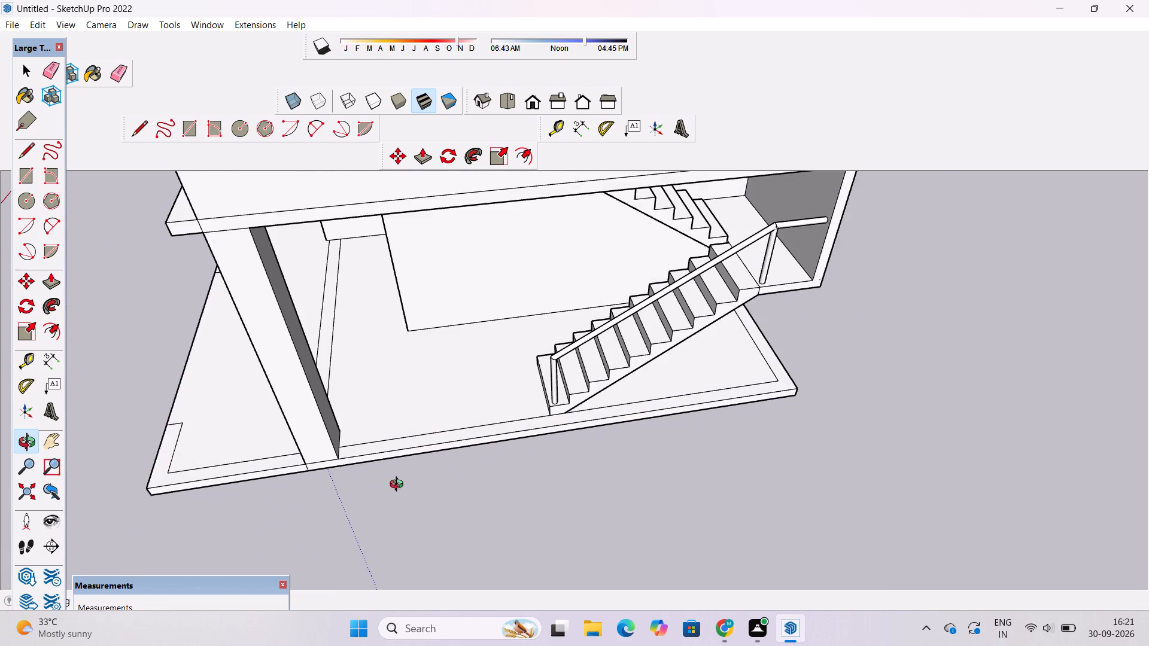
{"action": "scroll", "coordinate": [399, 486], "scroll_direction": "up", "scroll_amount": 2}
{"action": "key", "text": "p"}
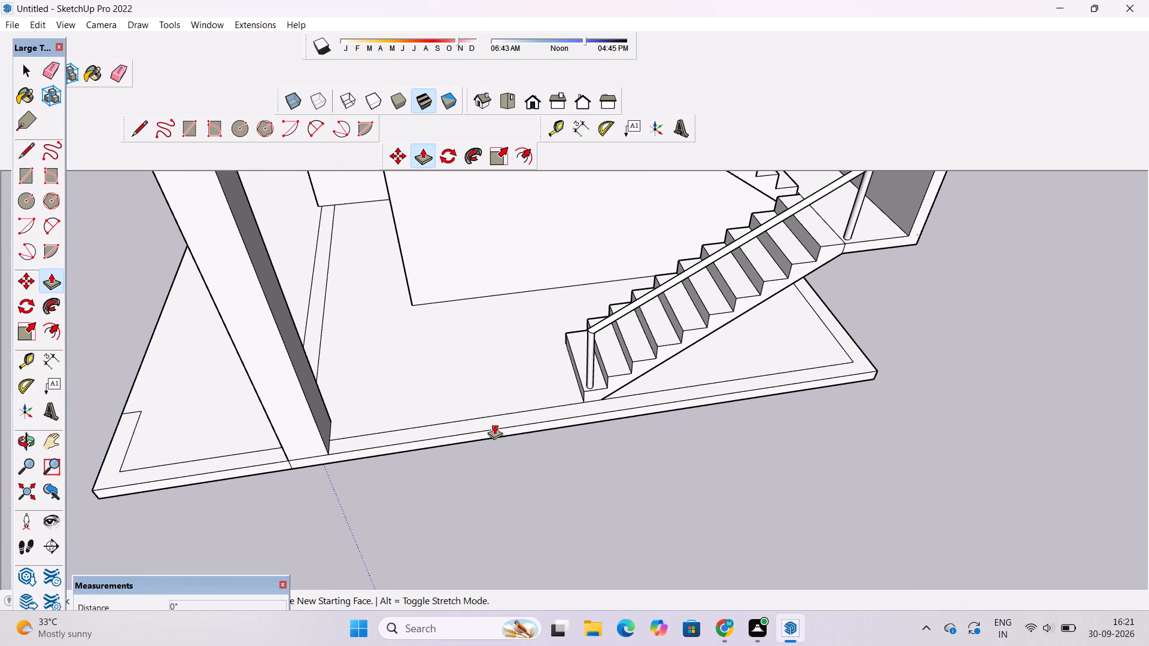
{"action": "key", "text": "space"}
{"action": "left_click", "coordinate": [494, 423]}
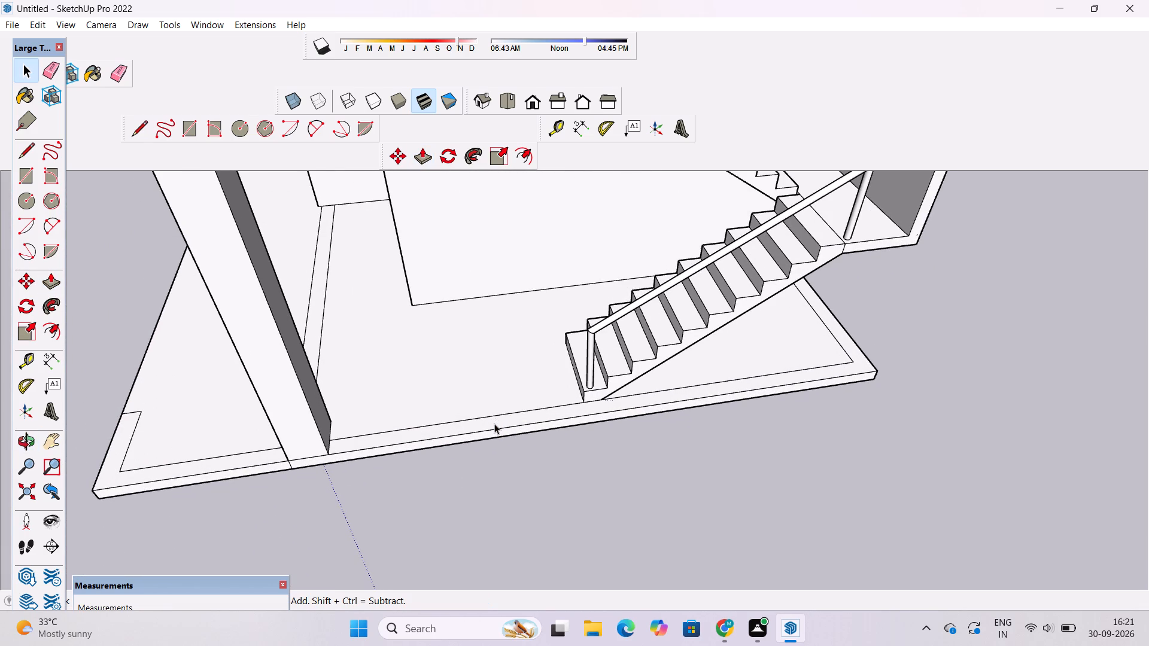
{"action": "scroll", "coordinate": [494, 423], "scroll_direction": "up", "scroll_amount": 1}
{"action": "key", "text": "p"}
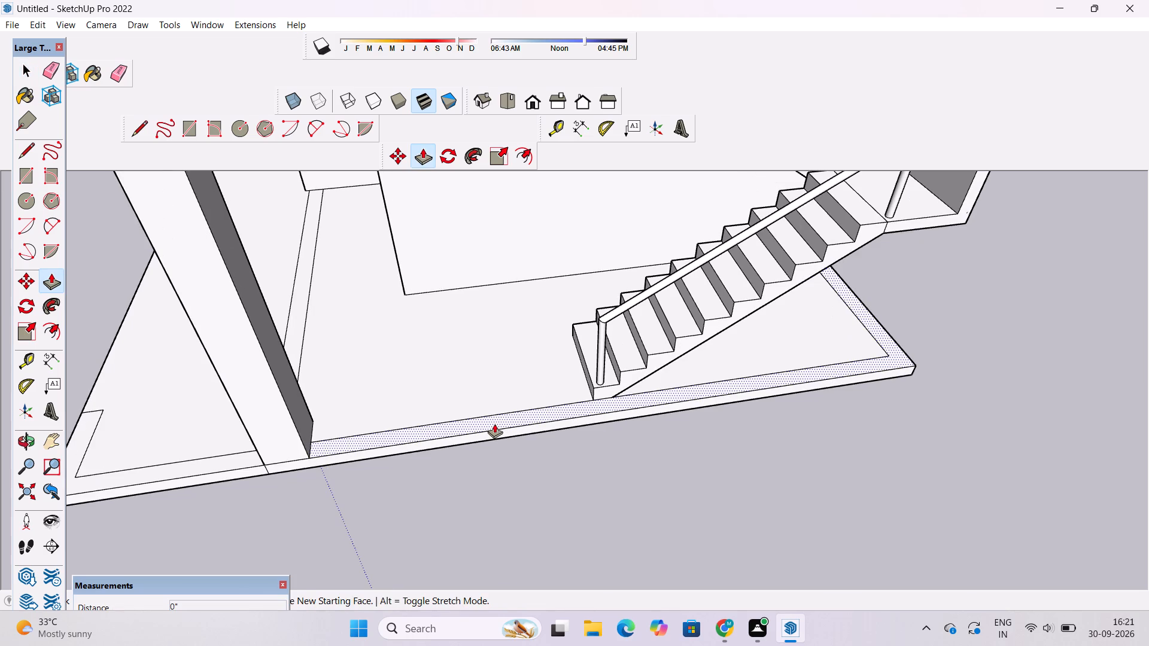
{"action": "left_click", "coordinate": [494, 423]}
{"action": "scroll", "coordinate": [488, 414], "scroll_direction": "down", "scroll_amount": 7}
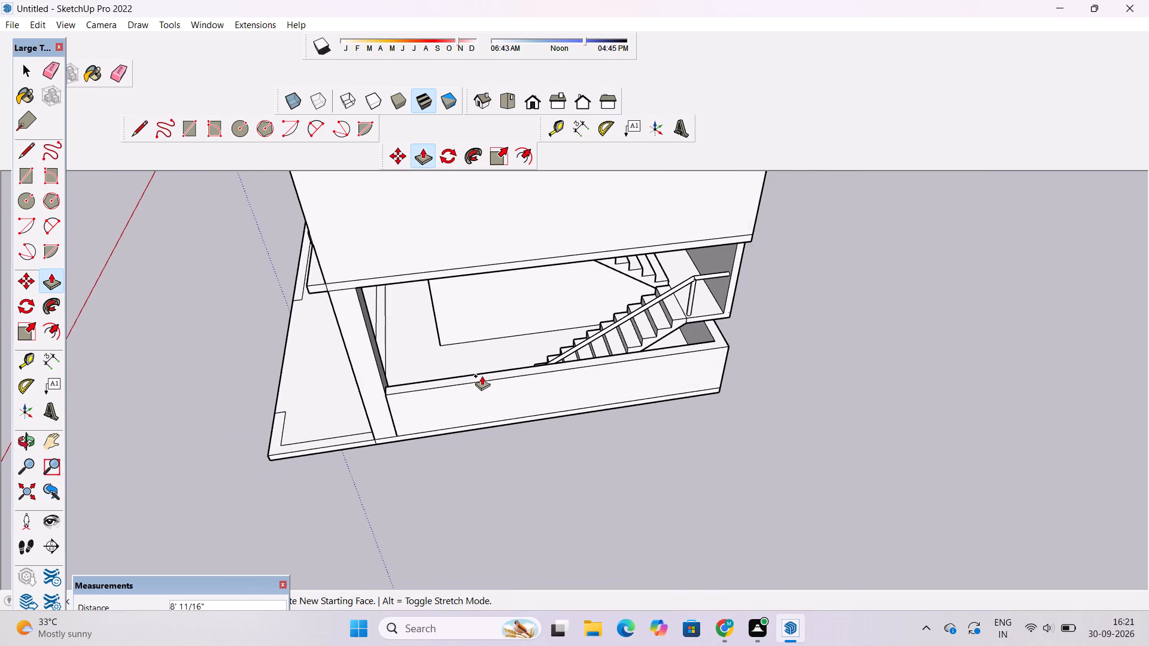
{"action": "scroll", "coordinate": [482, 376], "scroll_direction": "up", "scroll_amount": 2}
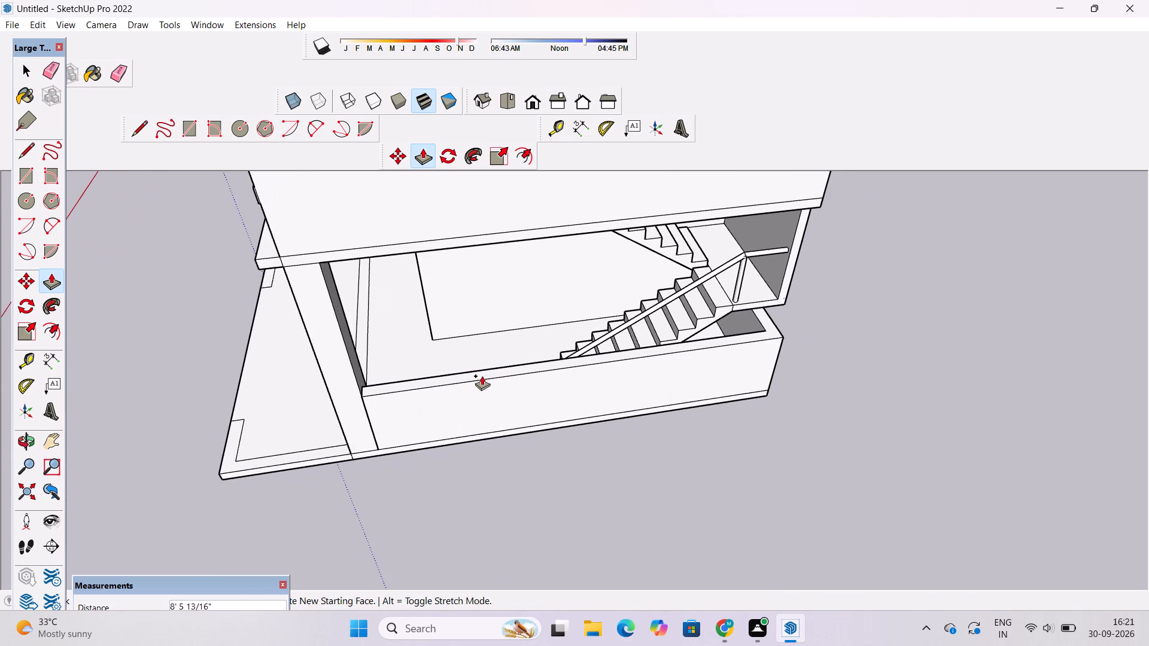
{"action": "key", "text": "8"}
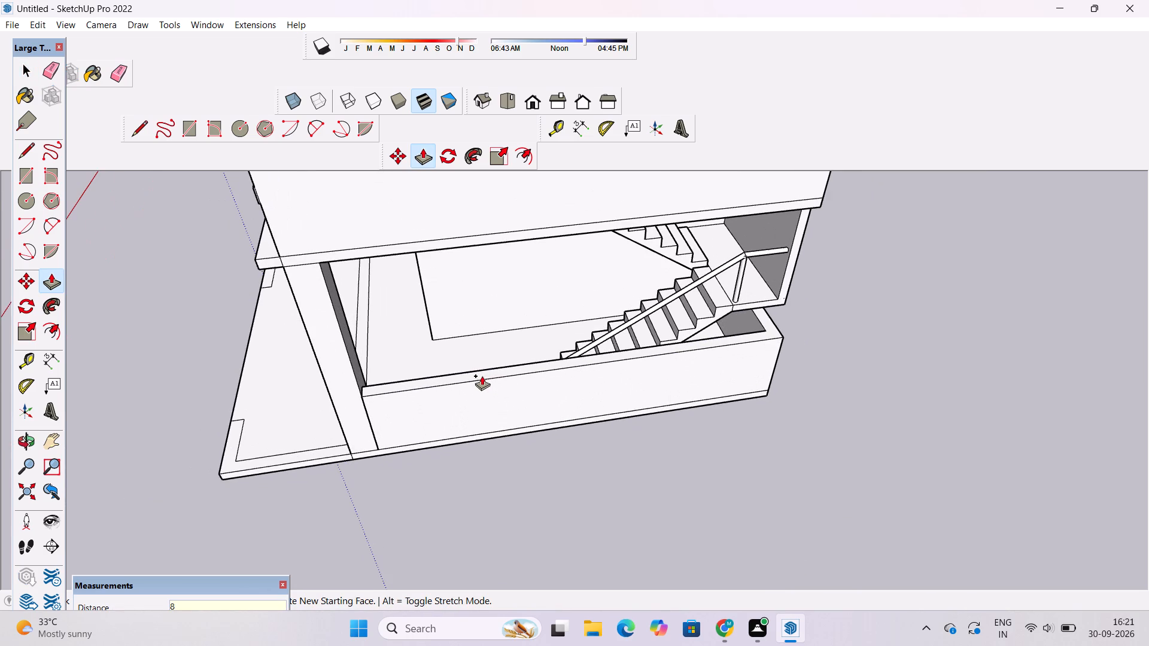
{"action": "key", "text": "apostrophe"}
{"action": "key", "text": "Return"}
Push/Pull the L-shaped boundary strip at the plinth's front corner beside the porch column up 8'.
{"action": "key", "text": "o"}
{"action": "scroll", "coordinate": [481, 375], "scroll_direction": "down", "scroll_amount": 5}
{"action": "left_click_drag", "start_coordinate": [403, 456], "coordinate": [473, 419]}
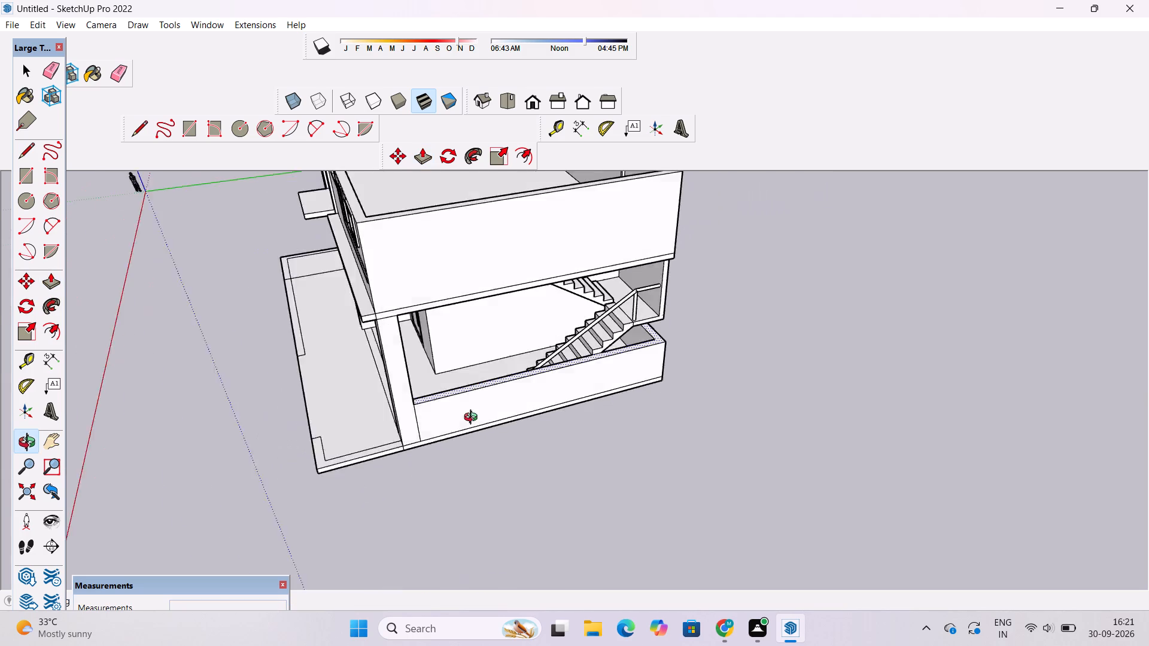
{"action": "left_click_drag", "start_coordinate": [473, 419], "coordinate": [724, 373]}
{"action": "left_click_drag", "start_coordinate": [468, 499], "coordinate": [473, 397]}
{"action": "left_click_drag", "start_coordinate": [479, 447], "coordinate": [633, 425]}
{"action": "scroll", "coordinate": [634, 415], "scroll_direction": "up", "scroll_amount": 3}
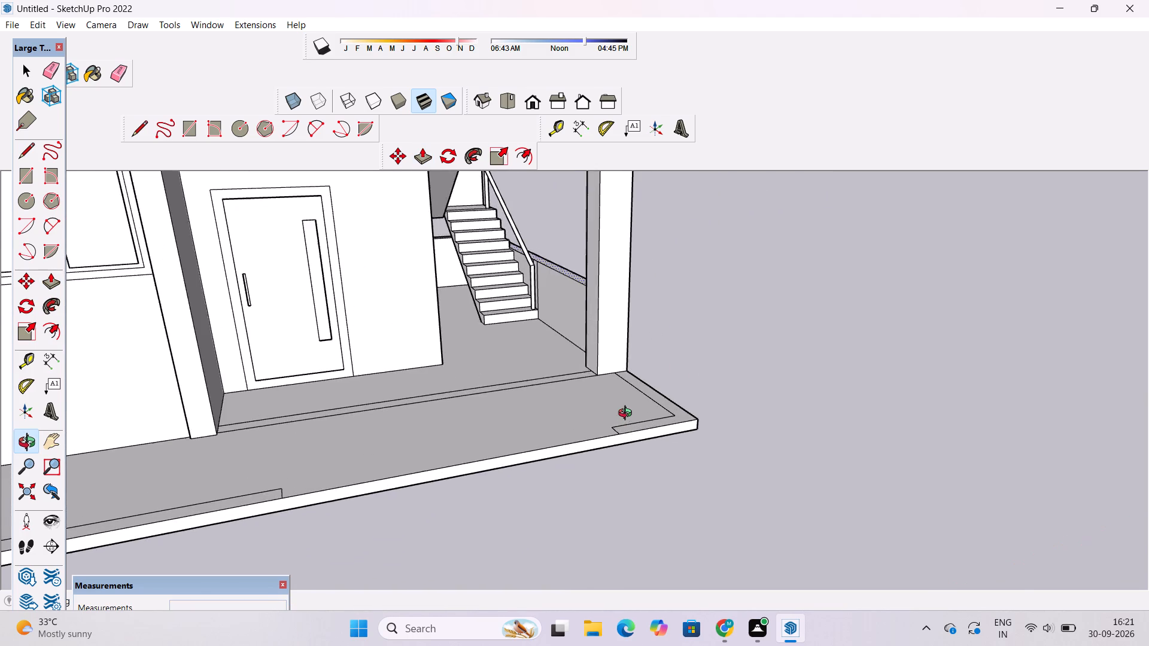
{"action": "left_click_drag", "start_coordinate": [616, 423], "coordinate": [572, 456]}
{"action": "left_click_drag", "start_coordinate": [572, 456], "coordinate": [497, 462]}
{"action": "left_click_drag", "start_coordinate": [494, 468], "coordinate": [470, 467]}
{"action": "key", "text": "p"}
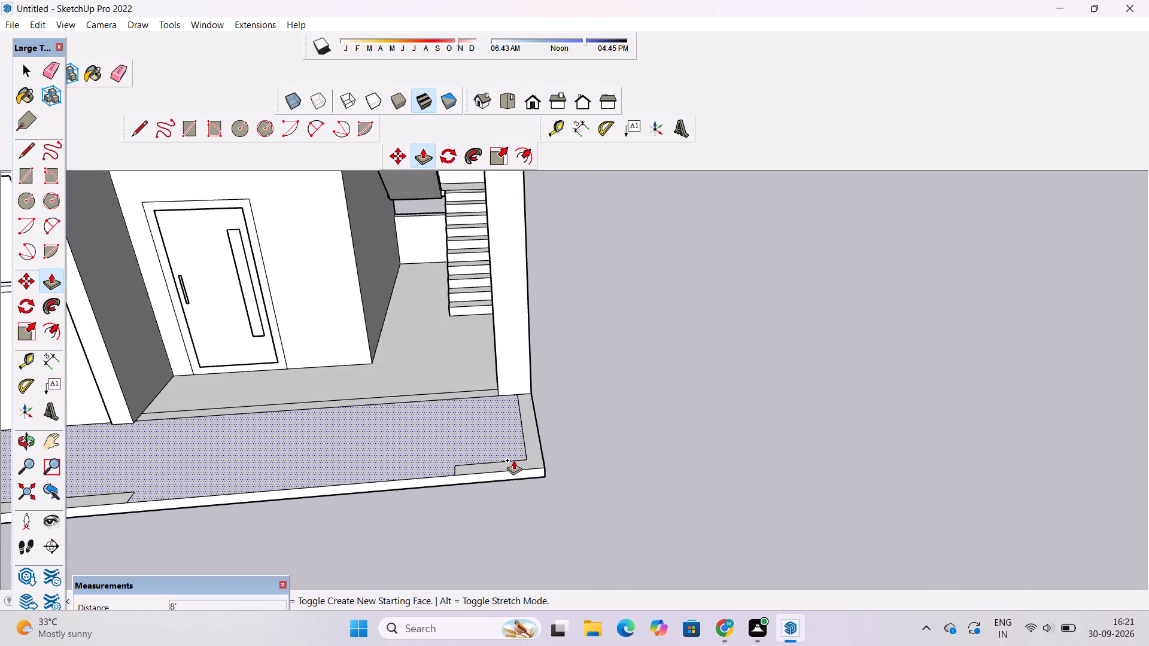
{"action": "left_click", "coordinate": [516, 462]}
{"action": "type", "text": "8'"}
{"action": "key", "text": "Return"}
{"action": "scroll", "coordinate": [651, 374], "scroll_direction": "down", "scroll_amount": 7}
{"action": "scroll", "coordinate": [252, 429], "scroll_direction": "up", "scroll_amount": 2}
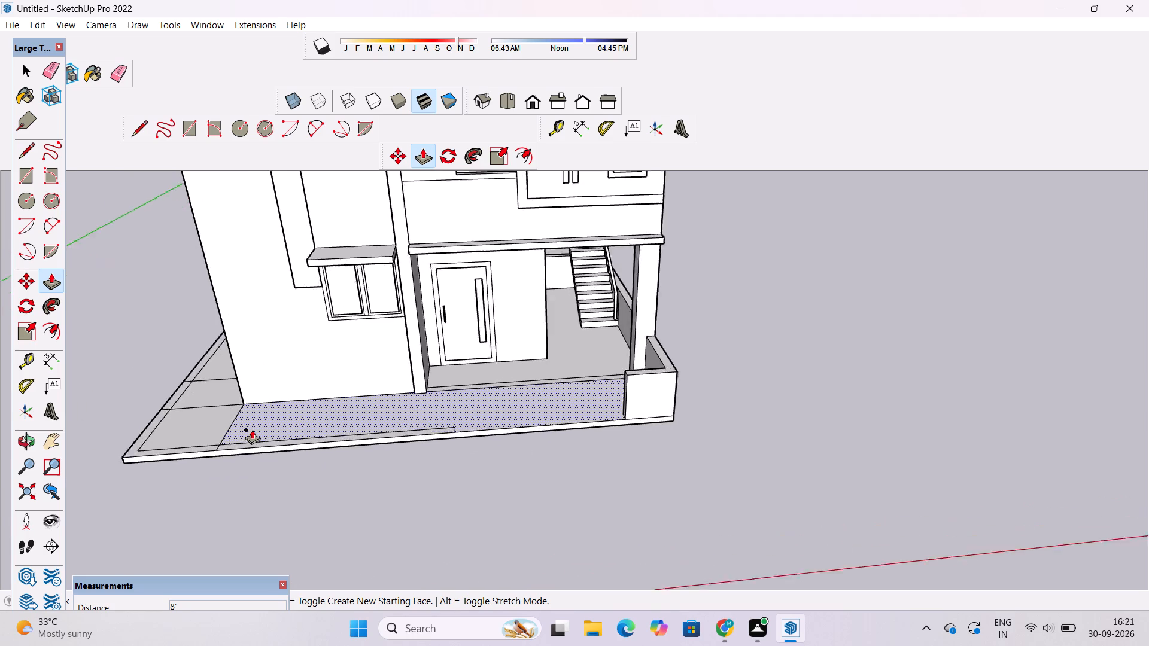
{"action": "scroll", "coordinate": [252, 429], "scroll_direction": "up", "scroll_amount": 7}
{"action": "scroll", "coordinate": [243, 452], "scroll_direction": "down", "scroll_amount": 5}
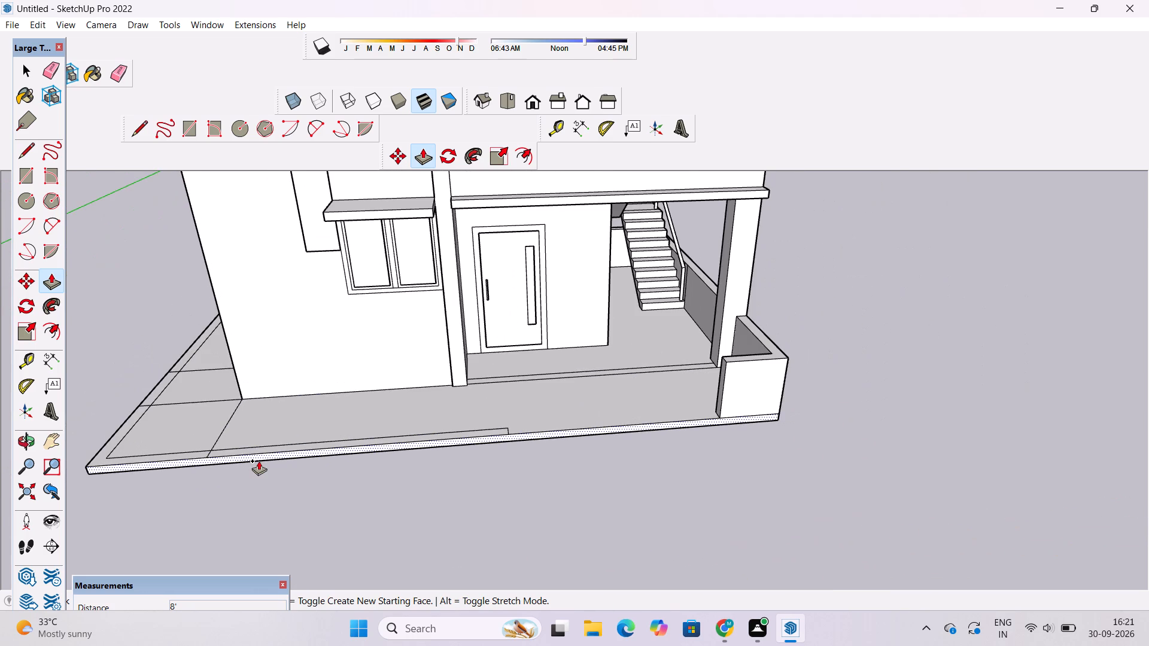
Erase the short line segments crossing the remaining boundary strip at the front and along the plinth's far side.
{"action": "scroll", "coordinate": [259, 461], "scroll_direction": "up", "scroll_amount": 1}
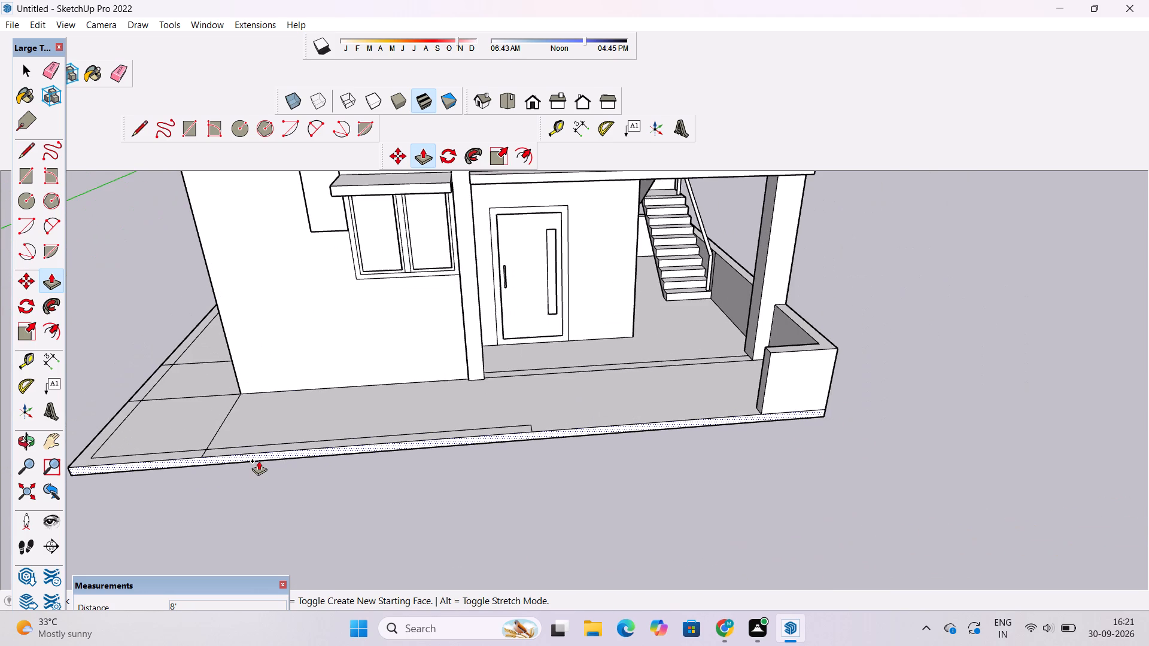
{"action": "scroll", "coordinate": [261, 458], "scroll_direction": "up", "scroll_amount": 1}
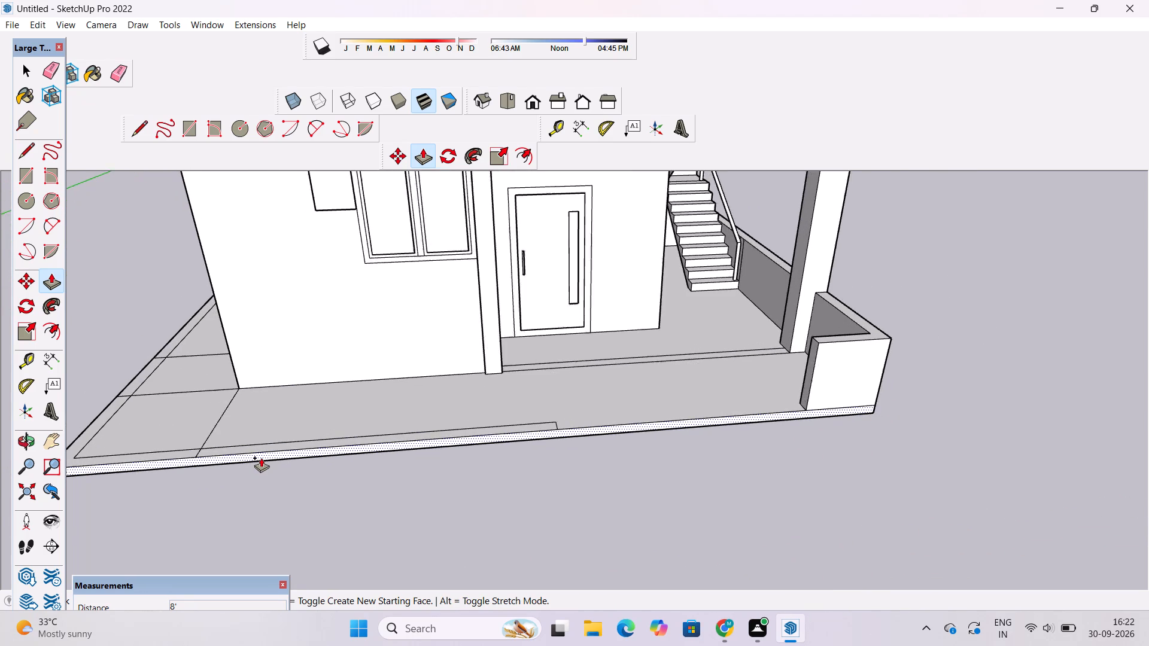
{"action": "scroll", "coordinate": [261, 458], "scroll_direction": "up", "scroll_amount": 3}
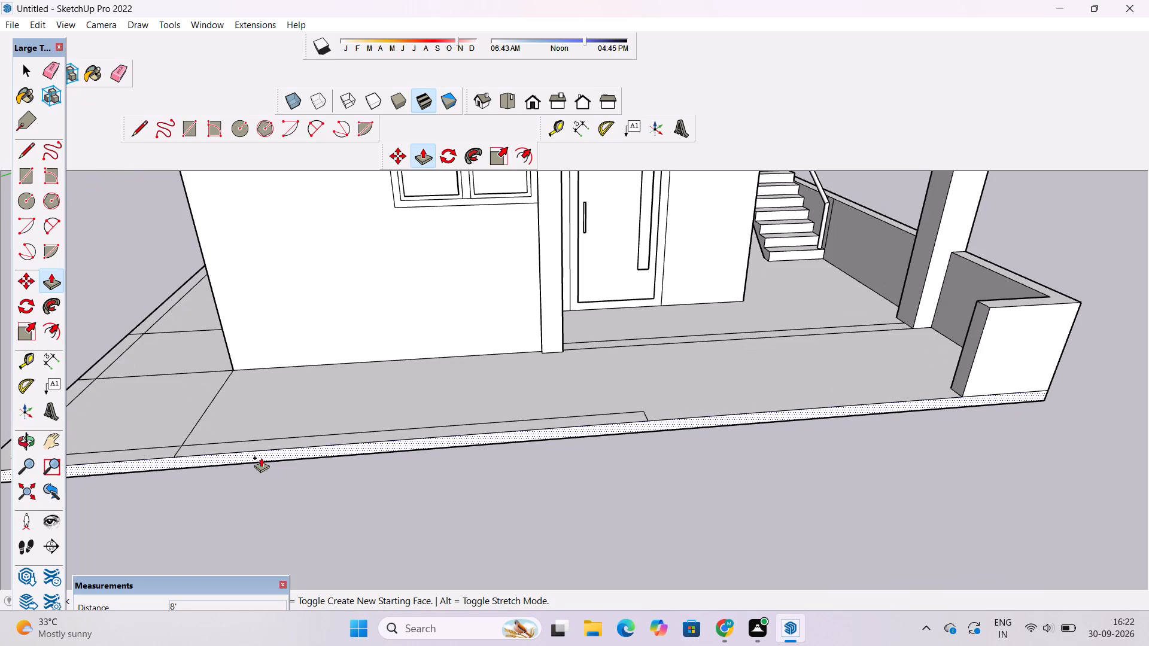
{"action": "key", "text": "space"}
{"action": "key", "text": "e"}
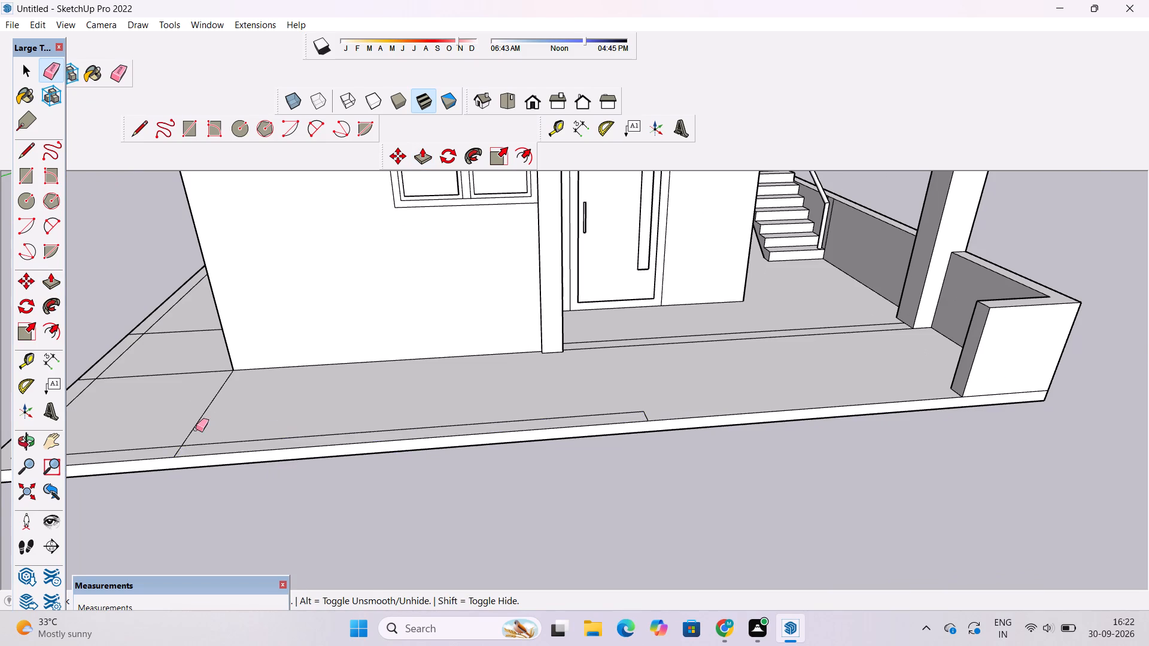
{"action": "scroll", "coordinate": [194, 429], "scroll_direction": "up", "scroll_amount": 10}
{"action": "left_click", "coordinate": [167, 469]}
{"action": "scroll", "coordinate": [522, 352], "scroll_direction": "down", "scroll_amount": 9}
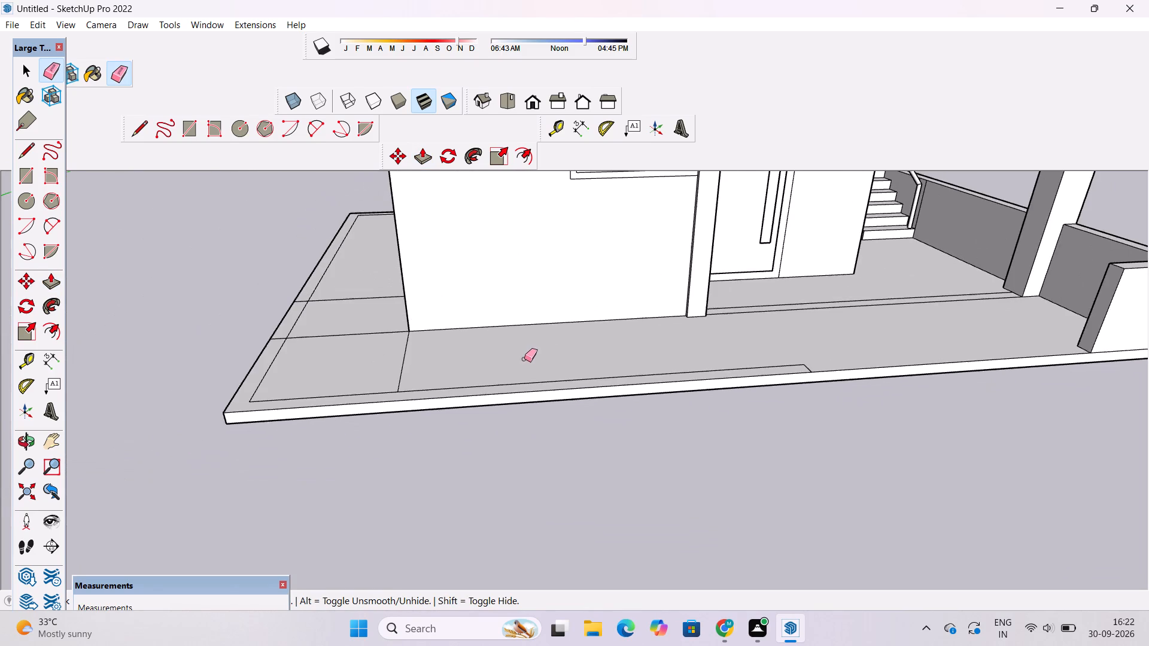
{"action": "scroll", "coordinate": [306, 291], "scroll_direction": "up", "scroll_amount": 4}
{"action": "left_click_drag", "start_coordinate": [306, 291], "coordinate": [265, 356]}
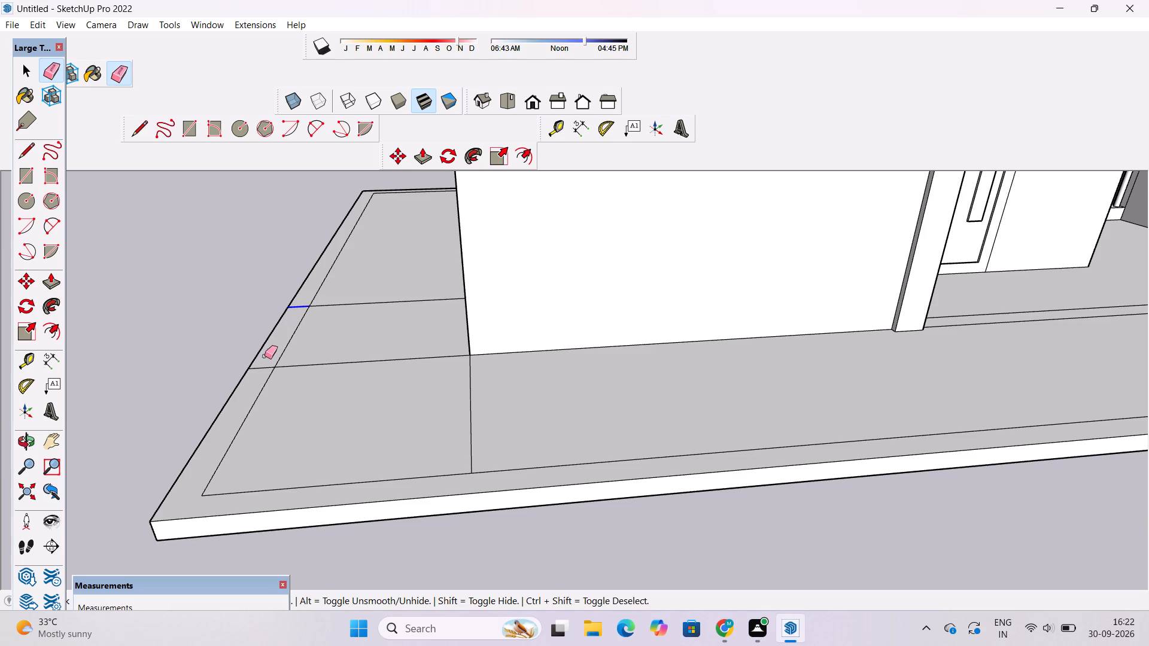
{"action": "left_click_drag", "start_coordinate": [265, 356], "coordinate": [259, 371]}
{"action": "scroll", "coordinate": [259, 376], "scroll_direction": "down", "scroll_amount": 4}
{"action": "key", "text": "space"}
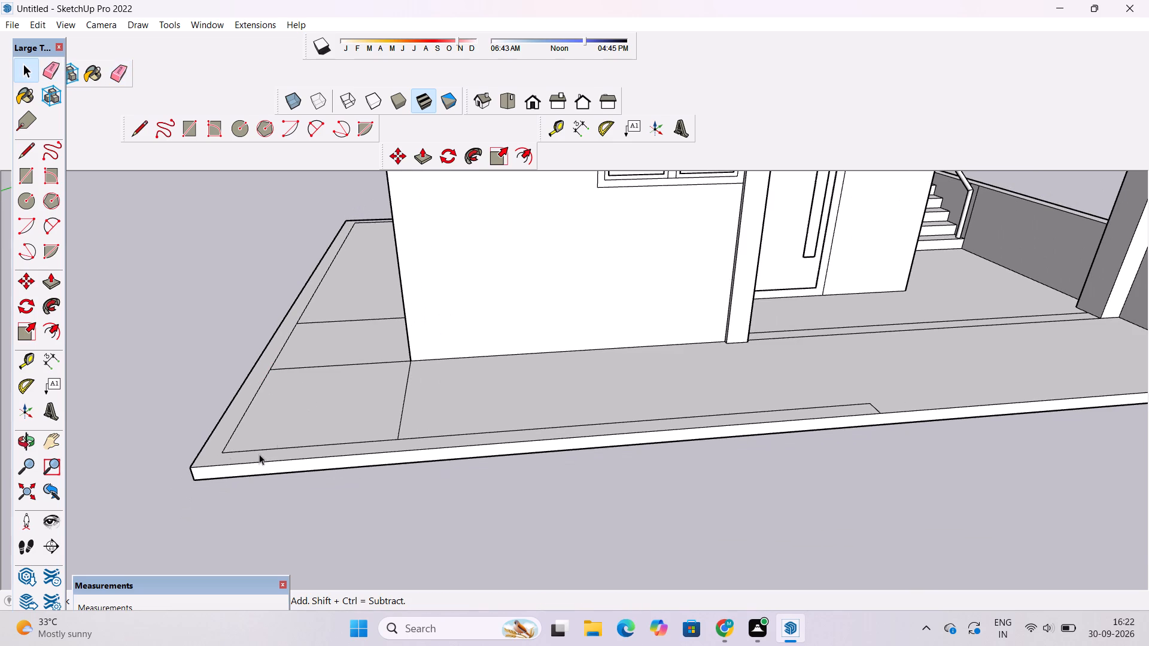
Push/Pull the remaining boundary strip along the plinth's front and far side up 8' to form the compound wall.
{"action": "left_click", "coordinate": [211, 453]}
{"action": "key", "text": "p"}
{"action": "left_click", "coordinate": [211, 453]}
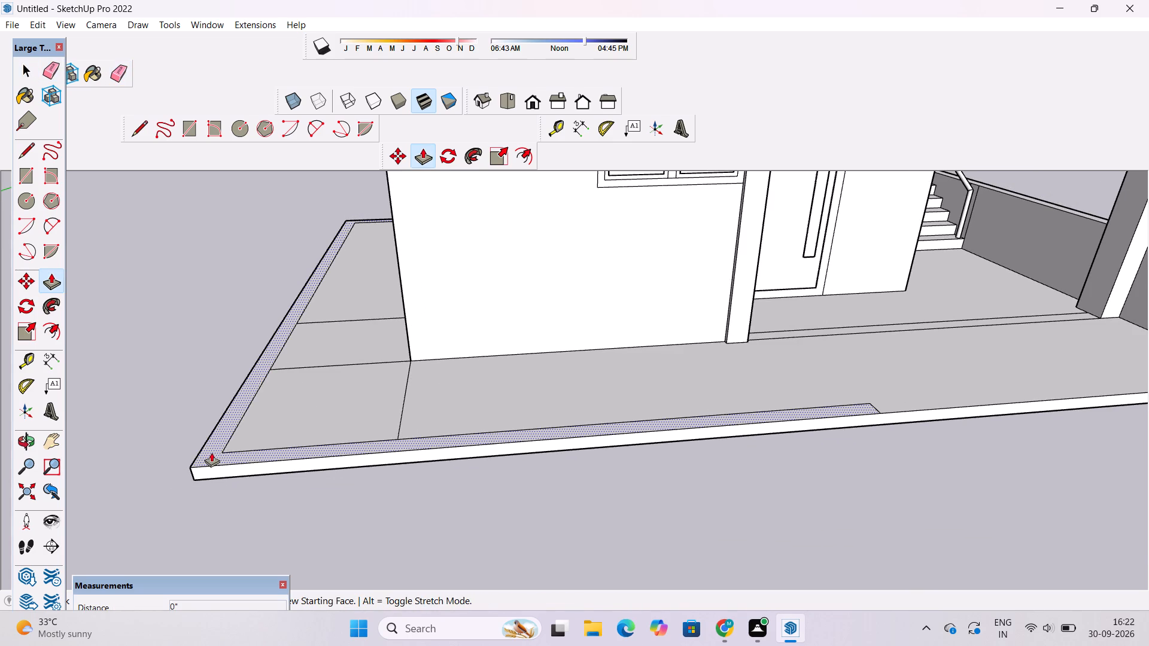
{"action": "scroll", "coordinate": [212, 434], "scroll_direction": "down", "scroll_amount": 10}
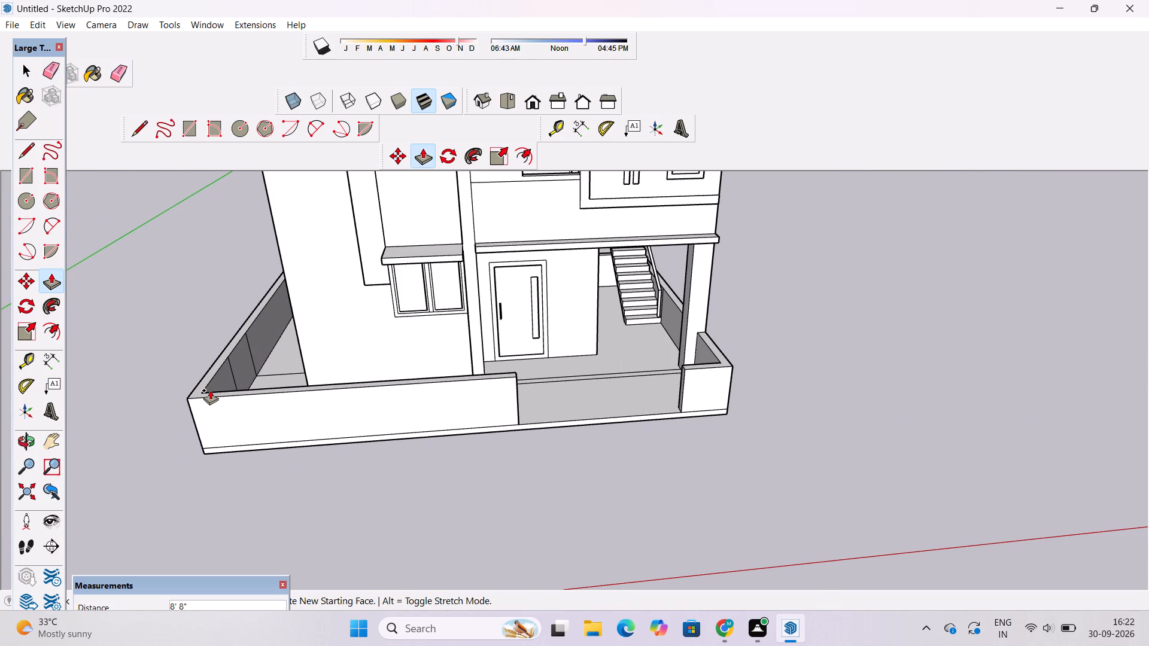
{"action": "key", "text": "8"}
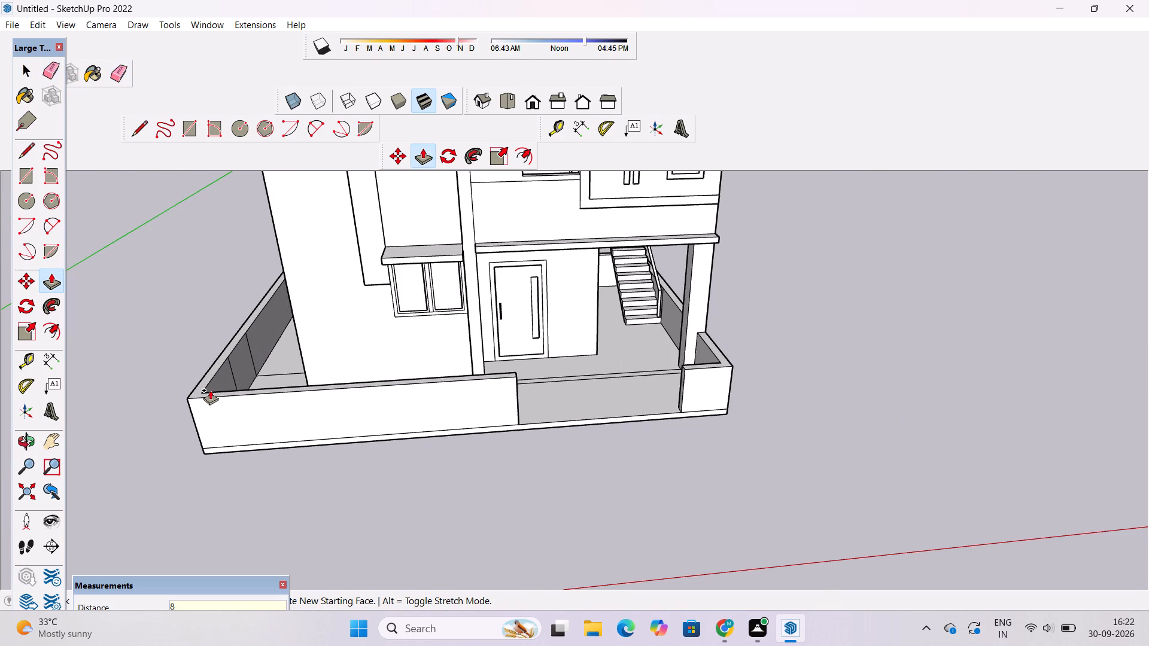
{"action": "key", "text": "apostrophe"}
{"action": "key", "text": "Return"}
{"action": "scroll", "coordinate": [295, 391], "scroll_direction": "down", "scroll_amount": 4}
Erase the leftover dividing lines on the side compound wall's inner face and the plinth floor beside the house.
{"action": "key", "text": "o"}
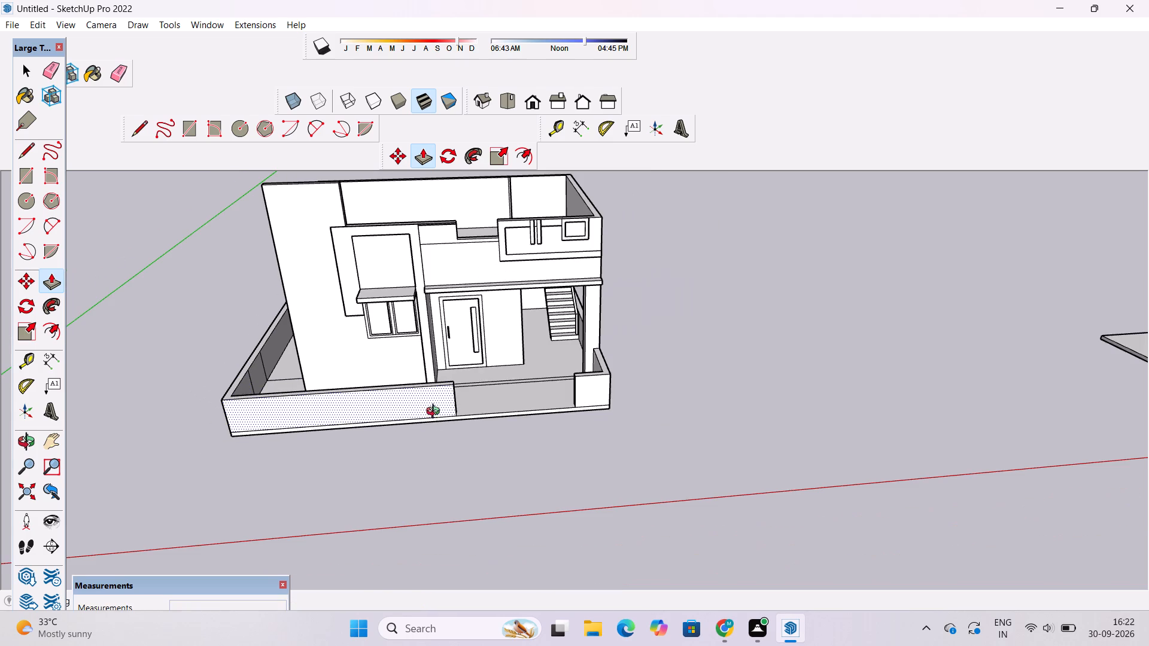
{"action": "scroll", "coordinate": [291, 371], "scroll_direction": "up", "scroll_amount": 7}
{"action": "left_click_drag", "start_coordinate": [279, 389], "coordinate": [266, 430]}
{"action": "key", "text": "e"}
{"action": "scroll", "coordinate": [236, 395], "scroll_direction": "up", "scroll_amount": 4}
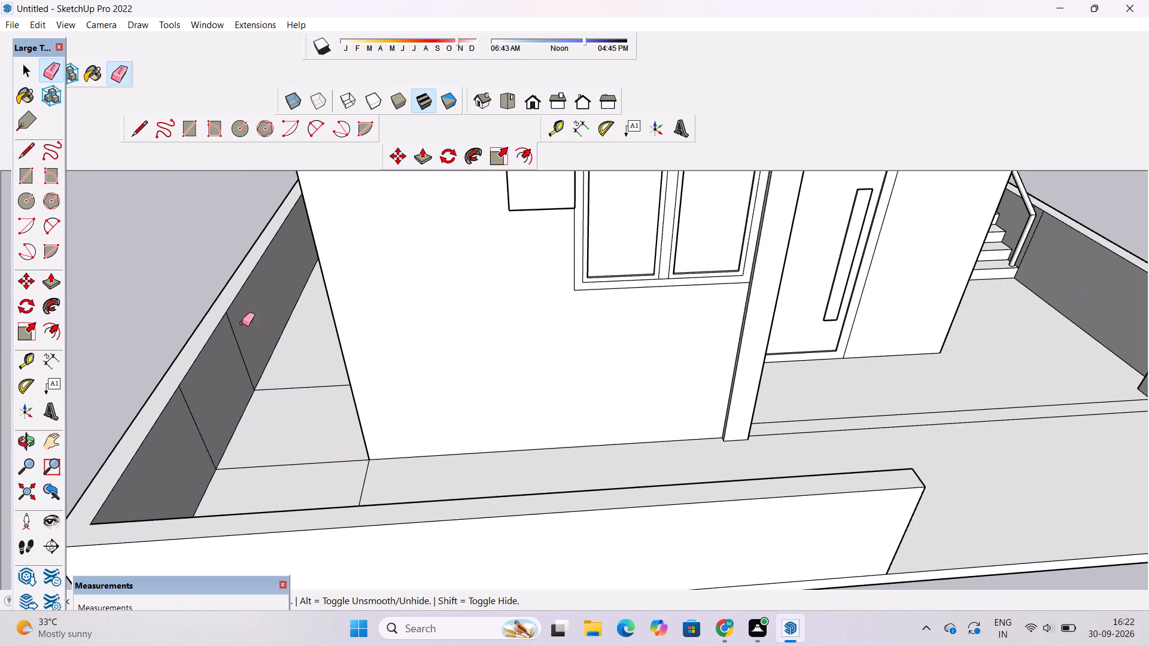
{"action": "left_click_drag", "start_coordinate": [242, 323], "coordinate": [196, 447]}
{"action": "left_click_drag", "start_coordinate": [309, 355], "coordinate": [313, 482]}
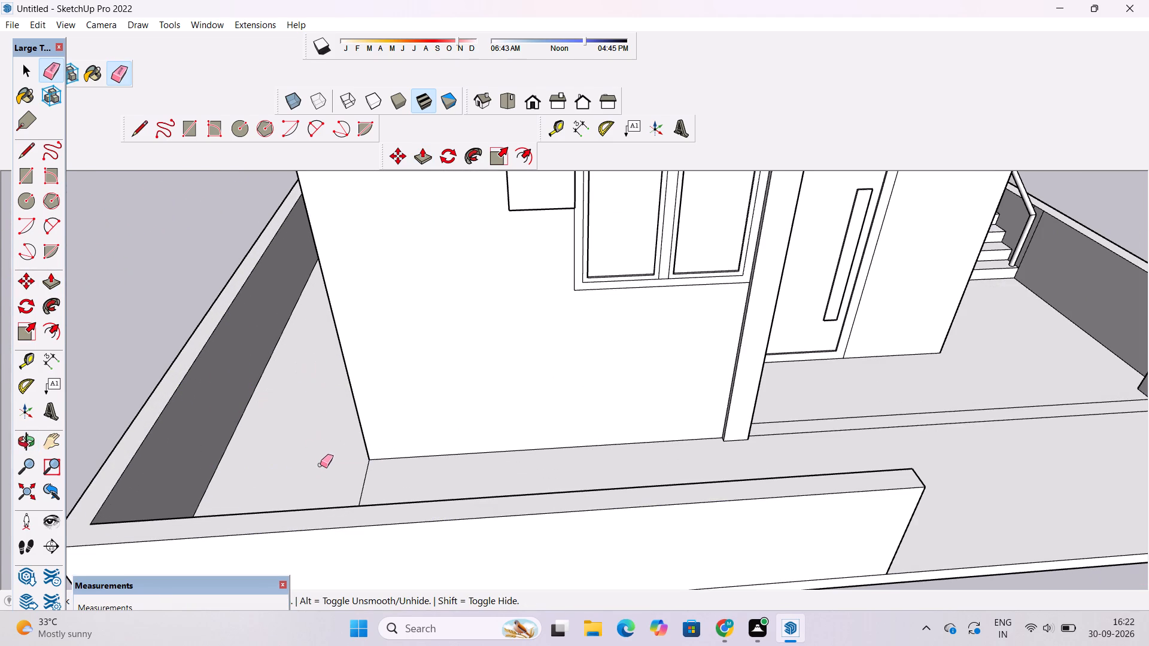
{"action": "left_click_drag", "start_coordinate": [369, 483], "coordinate": [360, 486]}
Erase the two parallel lines across the floor at the porch entrance between the wall and the column.
{"action": "key", "text": "o"}
{"action": "scroll", "coordinate": [359, 486], "scroll_direction": "down", "scroll_amount": 8}
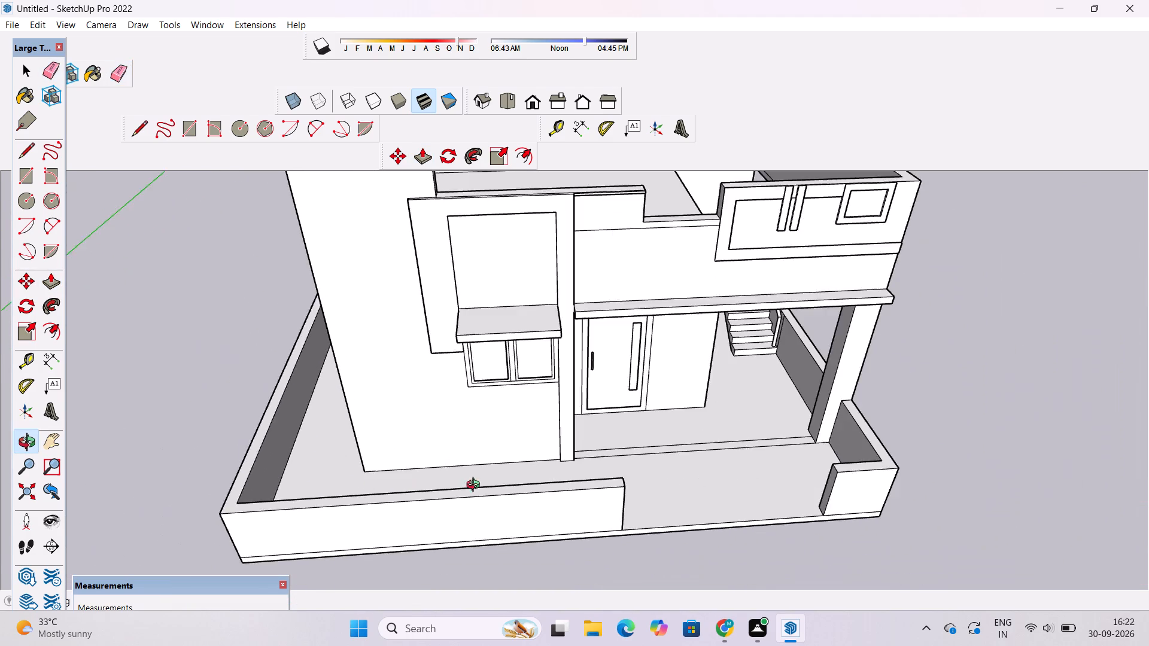
{"action": "left_click_drag", "start_coordinate": [493, 486], "coordinate": [457, 435]}
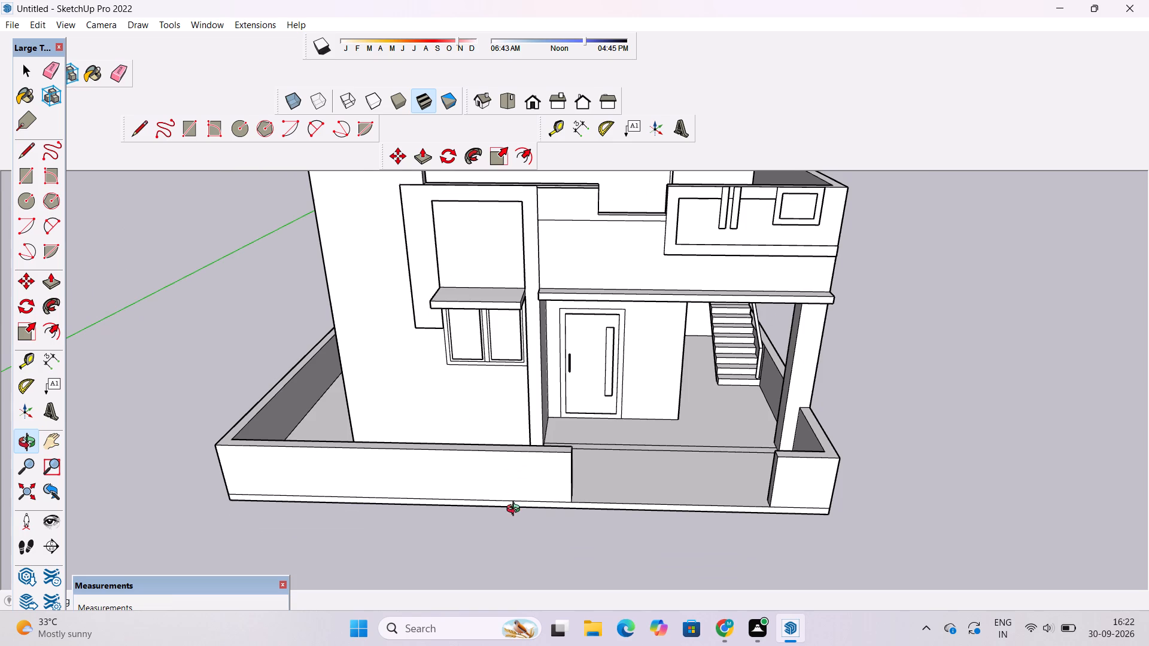
{"action": "left_click_drag", "start_coordinate": [516, 510], "coordinate": [429, 572], "text": "shift"}
{"action": "left_click_drag", "start_coordinate": [584, 549], "coordinate": [635, 579], "text": "shift"}
{"action": "left_click_drag", "start_coordinate": [643, 582], "coordinate": [605, 523]}
{"action": "left_click_drag", "start_coordinate": [604, 523], "coordinate": [594, 546]}
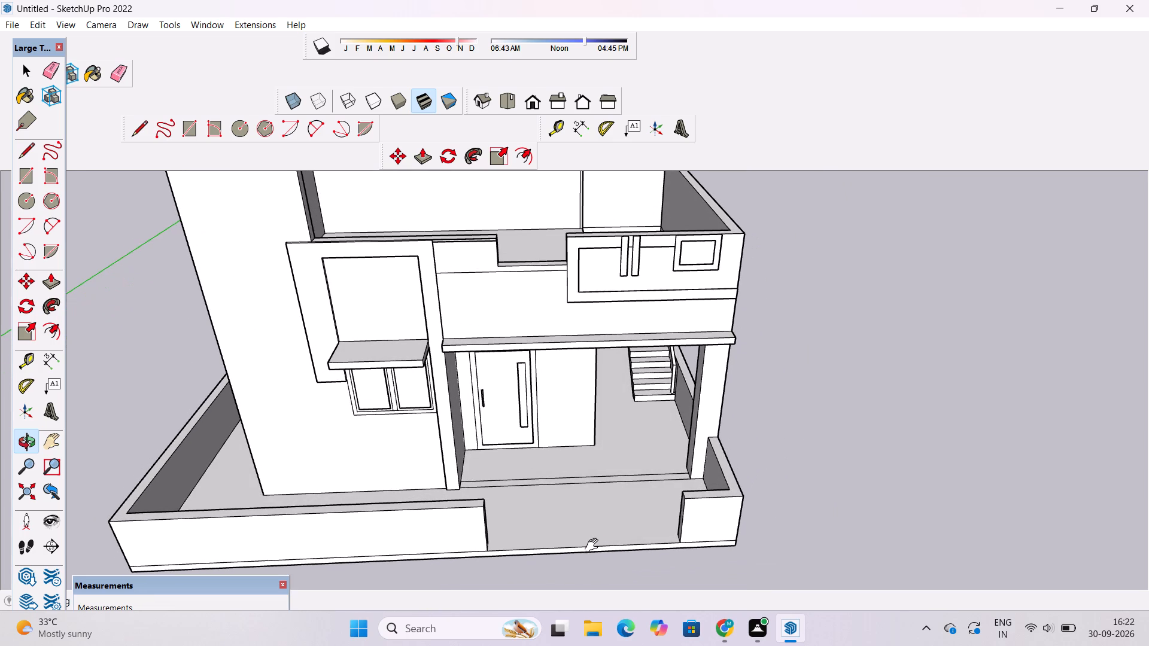
{"action": "left_click_drag", "start_coordinate": [594, 546], "coordinate": [527, 499]}
{"action": "left_click_drag", "start_coordinate": [528, 479], "coordinate": [506, 538], "text": "shift"}
{"action": "scroll", "coordinate": [515, 418], "scroll_direction": "up", "scroll_amount": 3}
{"action": "left_click_drag", "start_coordinate": [526, 486], "coordinate": [531, 508]}
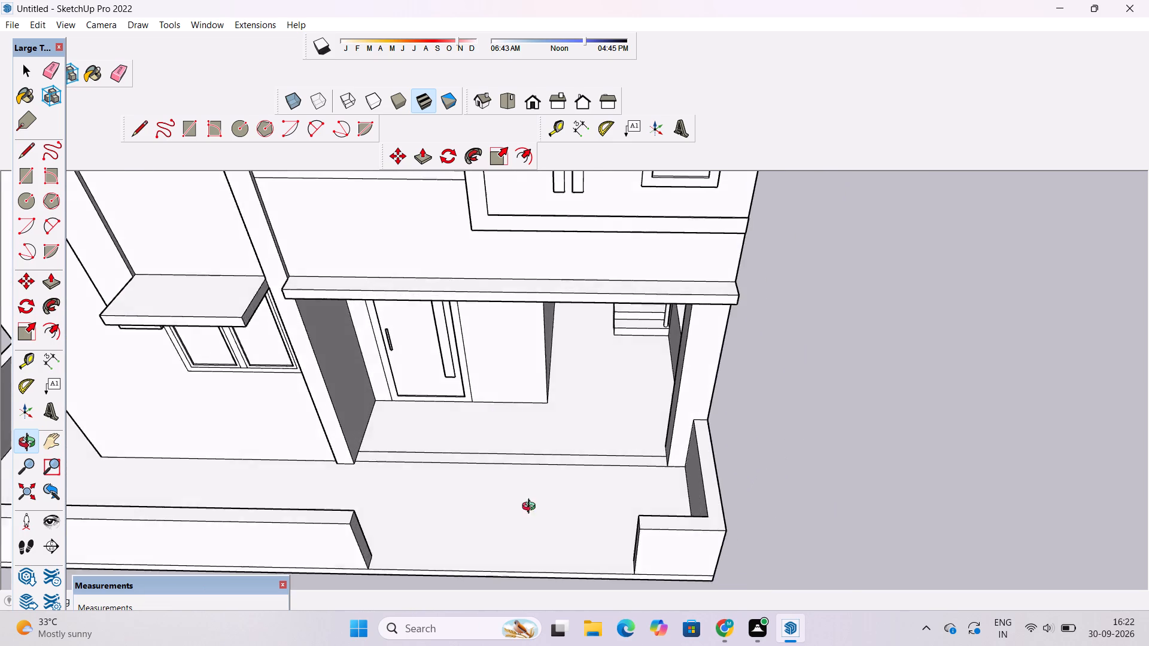
{"action": "left_click_drag", "start_coordinate": [531, 508], "coordinate": [534, 519]}
{"action": "scroll", "coordinate": [533, 507], "scroll_direction": "up", "scroll_amount": 4}
{"action": "left_click_drag", "start_coordinate": [529, 507], "coordinate": [542, 508]}
{"action": "left_click", "coordinate": [544, 508]}
{"action": "key", "text": "e"}
{"action": "left_click_drag", "start_coordinate": [545, 409], "coordinate": [544, 439]}
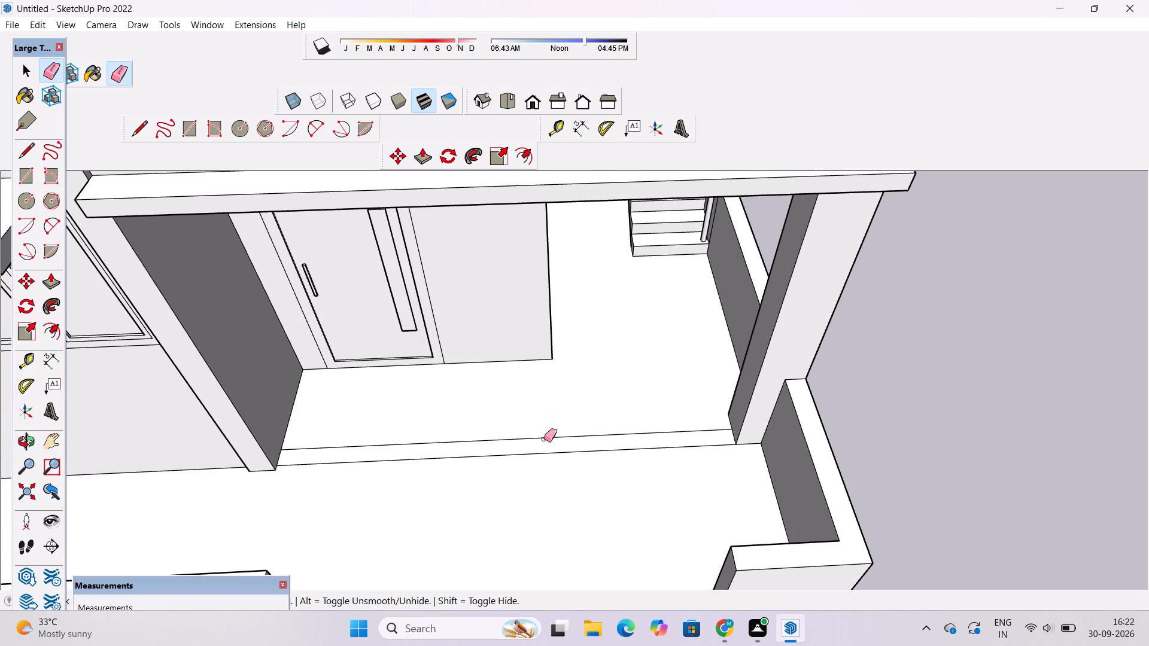
{"action": "left_click_drag", "start_coordinate": [544, 439], "coordinate": [544, 469]}
Examine the compound walls and the house exterior from the front and sides.
{"action": "key", "text": "o"}
{"action": "scroll", "coordinate": [544, 469], "scroll_direction": "down", "scroll_amount": 6}
{"action": "left_click_drag", "start_coordinate": [543, 505], "coordinate": [518, 272]}
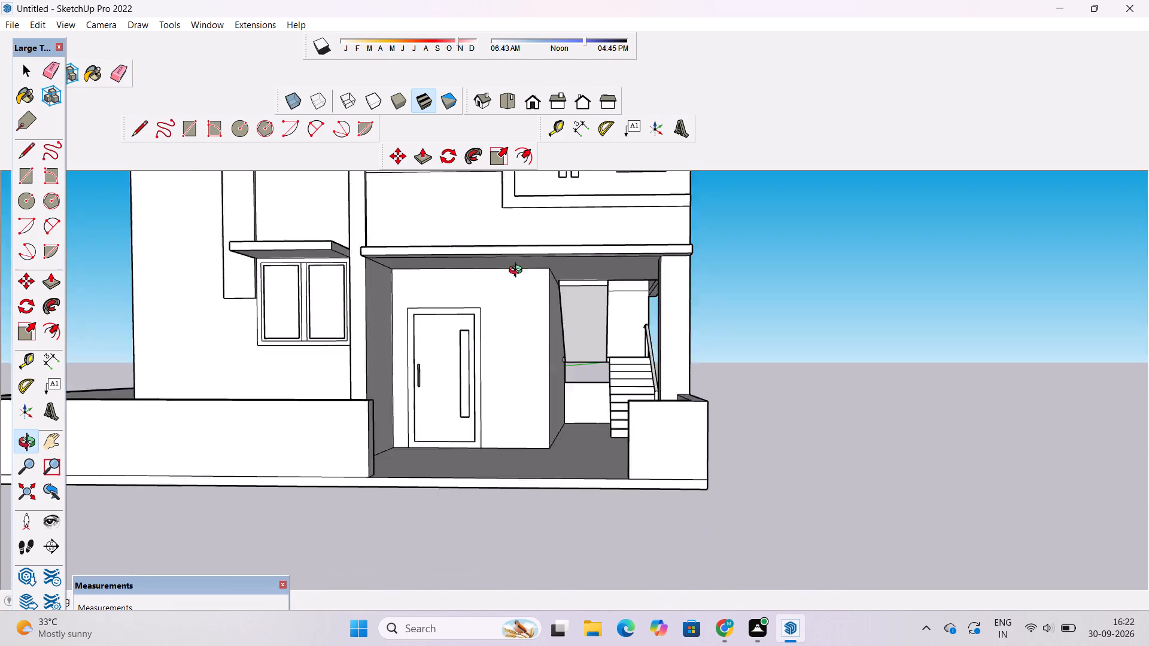
{"action": "left_click_drag", "start_coordinate": [518, 272], "coordinate": [544, 224]}
{"action": "scroll", "coordinate": [569, 355], "scroll_direction": "down", "scroll_amount": 4}
{"action": "left_click_drag", "start_coordinate": [438, 386], "coordinate": [890, 453]}
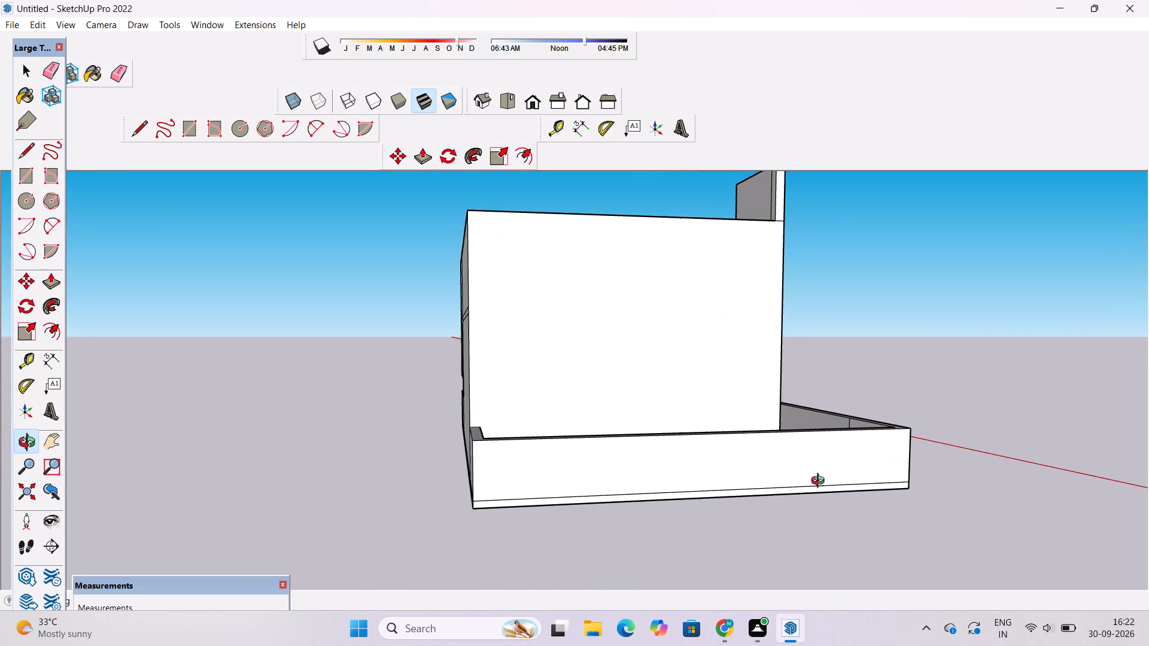
{"action": "left_click_drag", "start_coordinate": [751, 510], "coordinate": [285, 562]}
{"action": "scroll", "coordinate": [424, 463], "scroll_direction": "down", "scroll_amount": 5}
{"action": "left_click_drag", "start_coordinate": [383, 410], "coordinate": [378, 348]}
{"action": "left_click_drag", "start_coordinate": [373, 349], "coordinate": [421, 339], "text": "shift"}
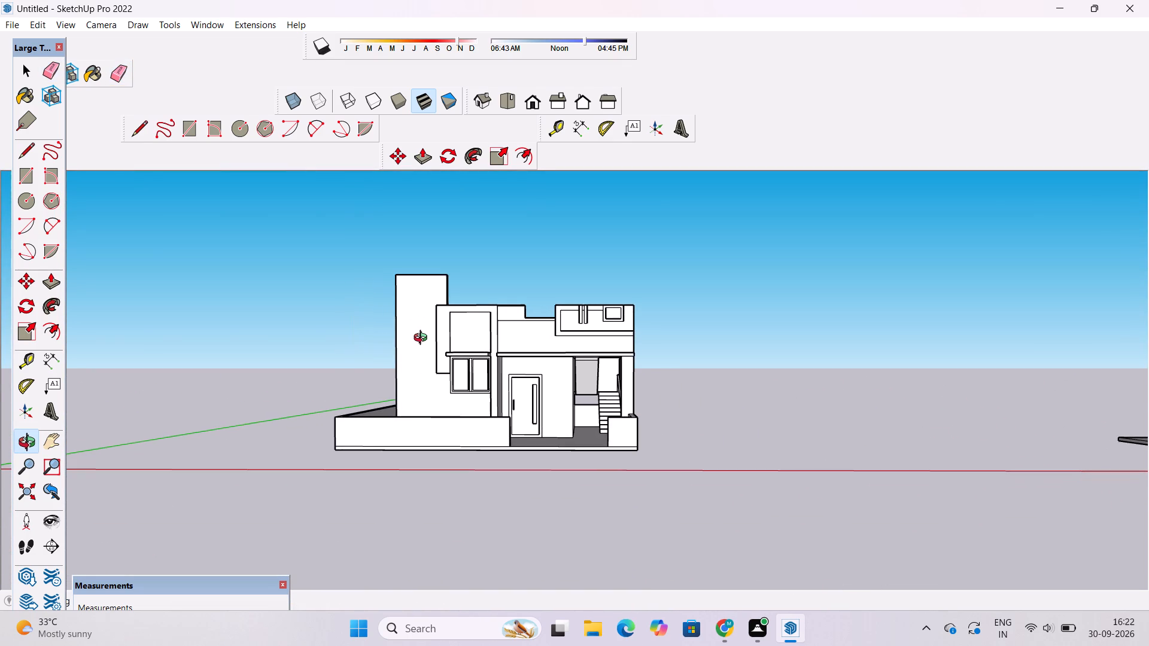
{"action": "scroll", "coordinate": [424, 340], "scroll_direction": "up", "scroll_amount": 9}
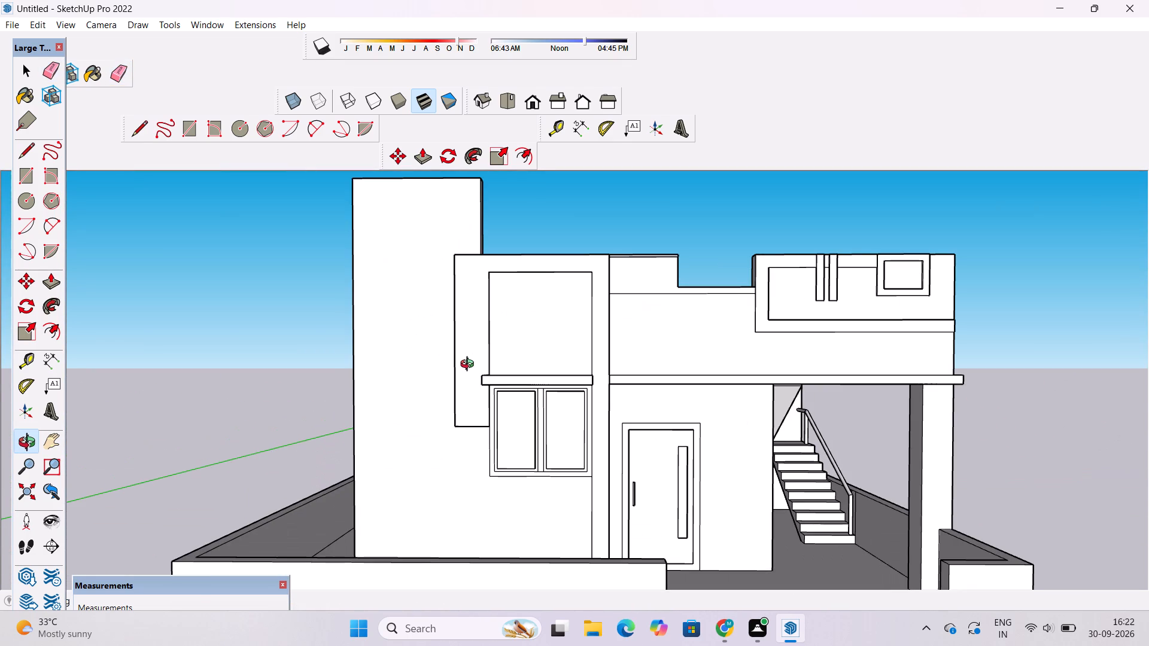
{"action": "scroll", "coordinate": [470, 365], "scroll_direction": "down", "scroll_amount": 5}
{"action": "scroll", "coordinate": [694, 331], "scroll_direction": "up", "scroll_amount": 9}
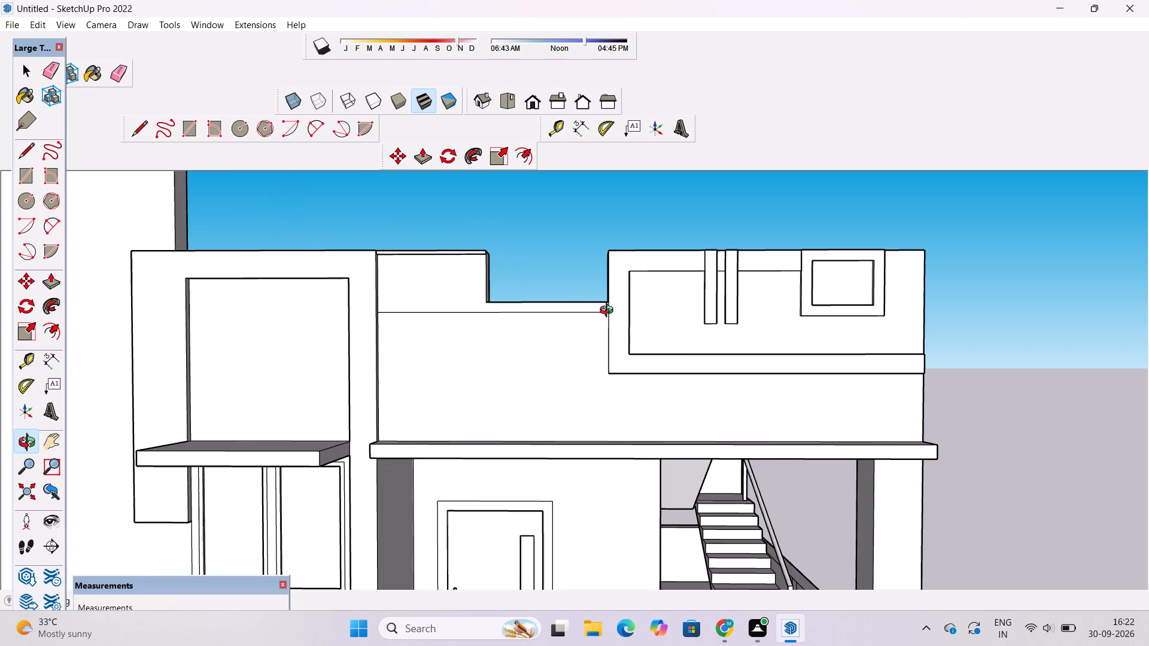
Examine the lowered gap in the front terrace parapet and its adjoining wall ends from above.
{"action": "left_click_drag", "start_coordinate": [609, 312], "coordinate": [610, 501]}
{"action": "scroll", "coordinate": [488, 444], "scroll_direction": "up", "scroll_amount": 8}
{"action": "left_click_drag", "start_coordinate": [485, 455], "coordinate": [485, 456]}
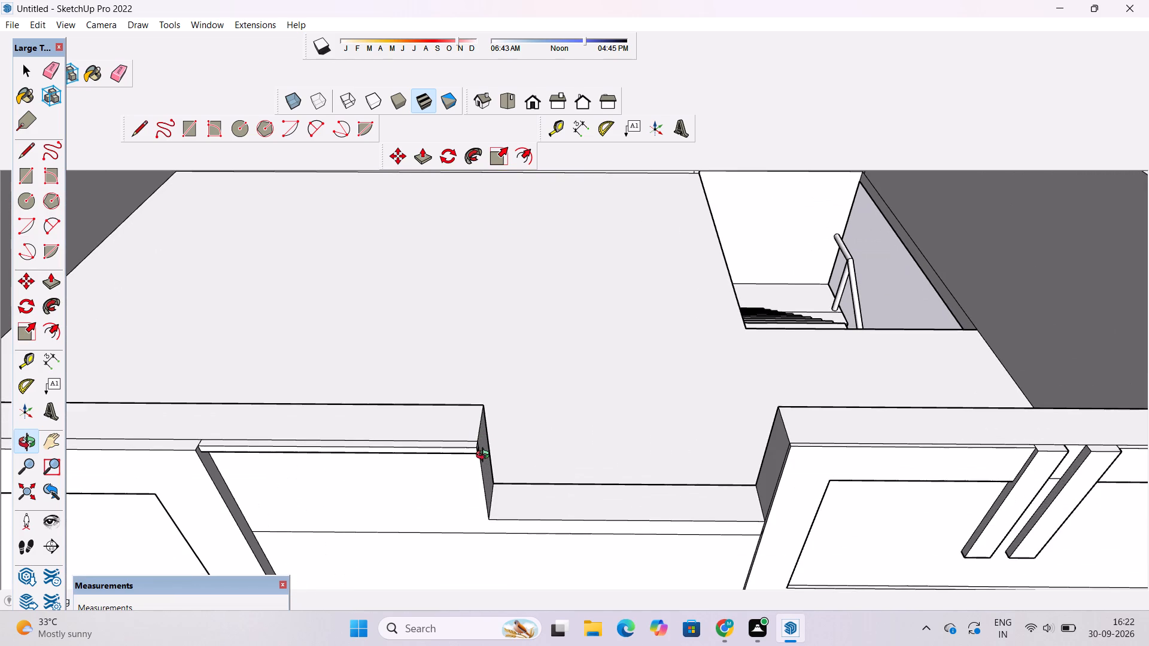
{"action": "left_click_drag", "start_coordinate": [485, 456], "coordinate": [444, 433]}
{"action": "scroll", "coordinate": [446, 407], "scroll_direction": "up", "scroll_amount": 4}
{"action": "left_click_drag", "start_coordinate": [462, 418], "coordinate": [326, 406], "text": "shift"}
{"action": "scroll", "coordinate": [378, 437], "scroll_direction": "up", "scroll_amount": 3}
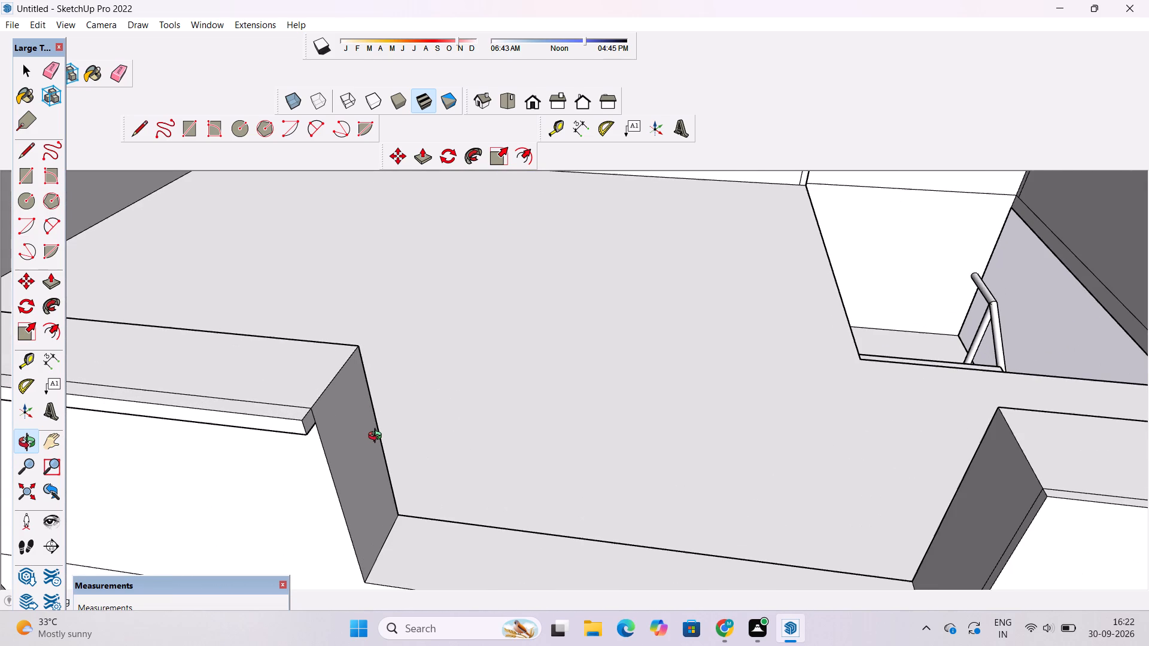
{"action": "scroll", "coordinate": [361, 436], "scroll_direction": "down", "scroll_amount": 3}
{"action": "left_click_drag", "start_coordinate": [364, 473], "coordinate": [373, 396]}
{"action": "scroll", "coordinate": [374, 391], "scroll_direction": "down", "scroll_amount": 3}
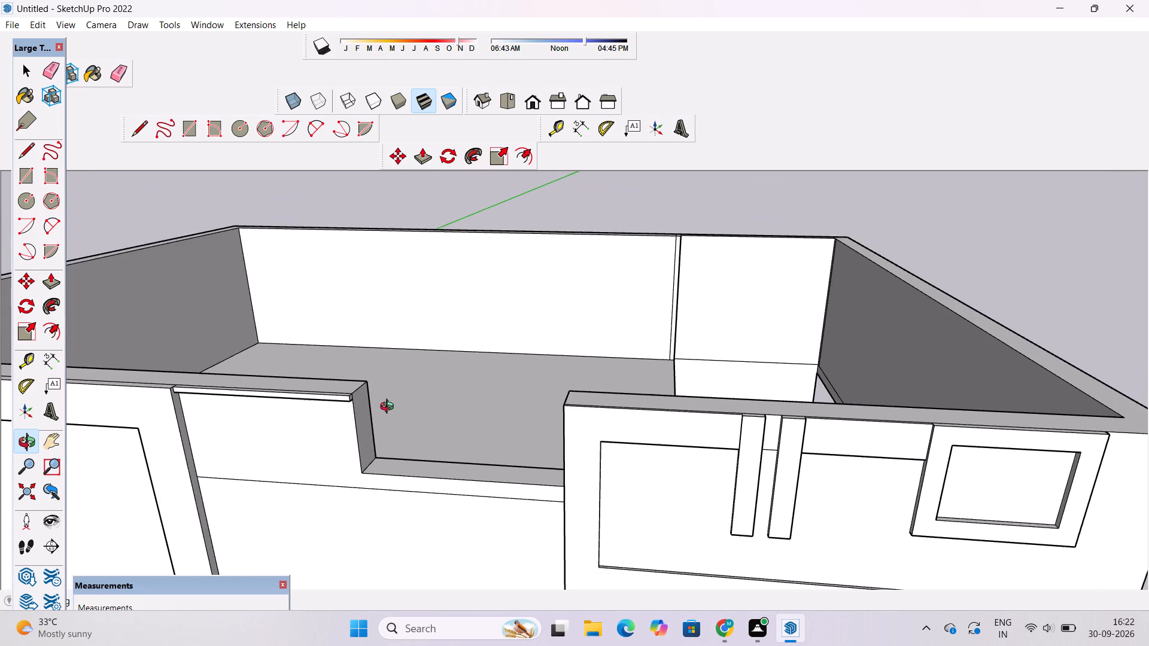
{"action": "left_click_drag", "start_coordinate": [436, 423], "coordinate": [516, 483]}
{"action": "left_click_drag", "start_coordinate": [518, 490], "coordinate": [429, 336], "text": "shift"}
{"action": "left_click_drag", "start_coordinate": [499, 415], "coordinate": [823, 501]}
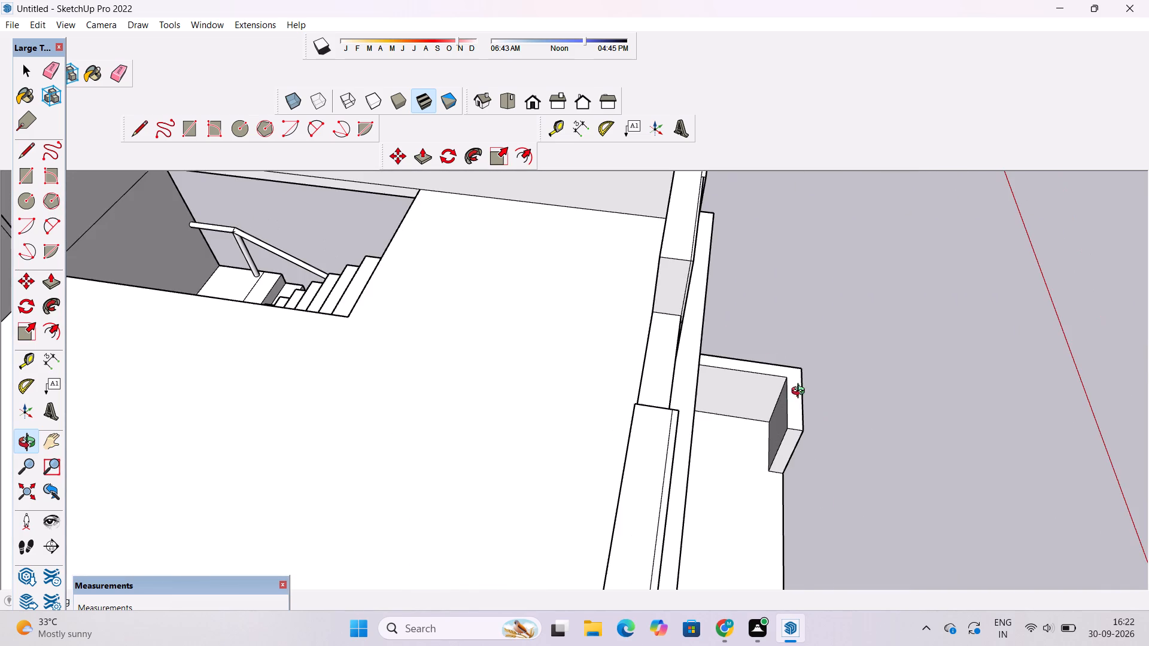
Draw a rectangle about 5" by 9' along the top of the lowered front parapet, spanning between the raised wall ends.
{"action": "scroll", "coordinate": [691, 300], "scroll_direction": "up", "scroll_amount": 7}
{"action": "left_click_drag", "start_coordinate": [649, 353], "coordinate": [633, 372], "text": "shift"}
{"action": "left_click_drag", "start_coordinate": [627, 382], "coordinate": [628, 389]}
{"action": "key", "text": "r"}
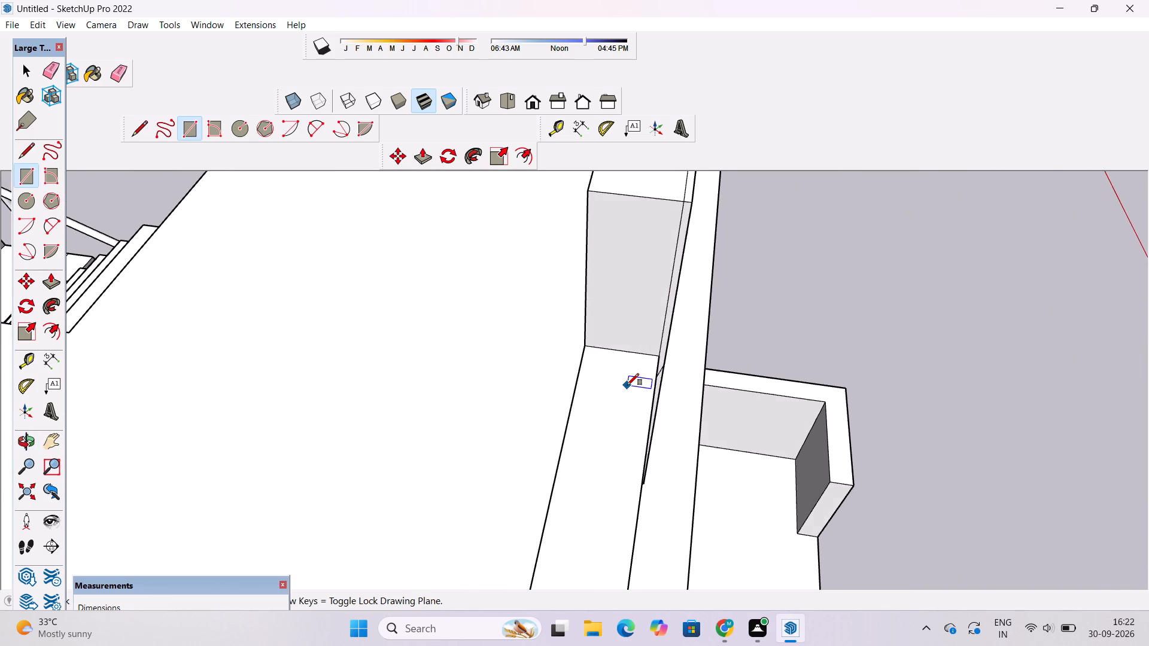
{"action": "scroll", "coordinate": [627, 385], "scroll_direction": "up", "scroll_amount": 4}
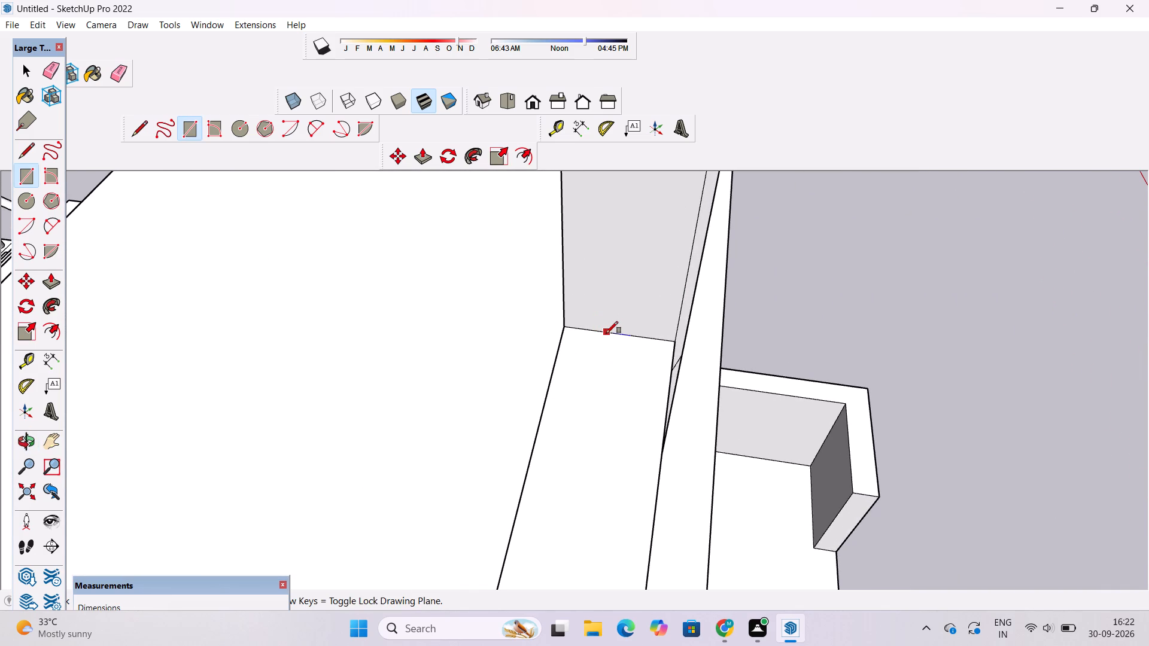
{"action": "left_click", "coordinate": [606, 333]}
{"action": "scroll", "coordinate": [597, 343], "scroll_direction": "down", "scroll_amount": 10}
{"action": "scroll", "coordinate": [563, 476], "scroll_direction": "up", "scroll_amount": 4}
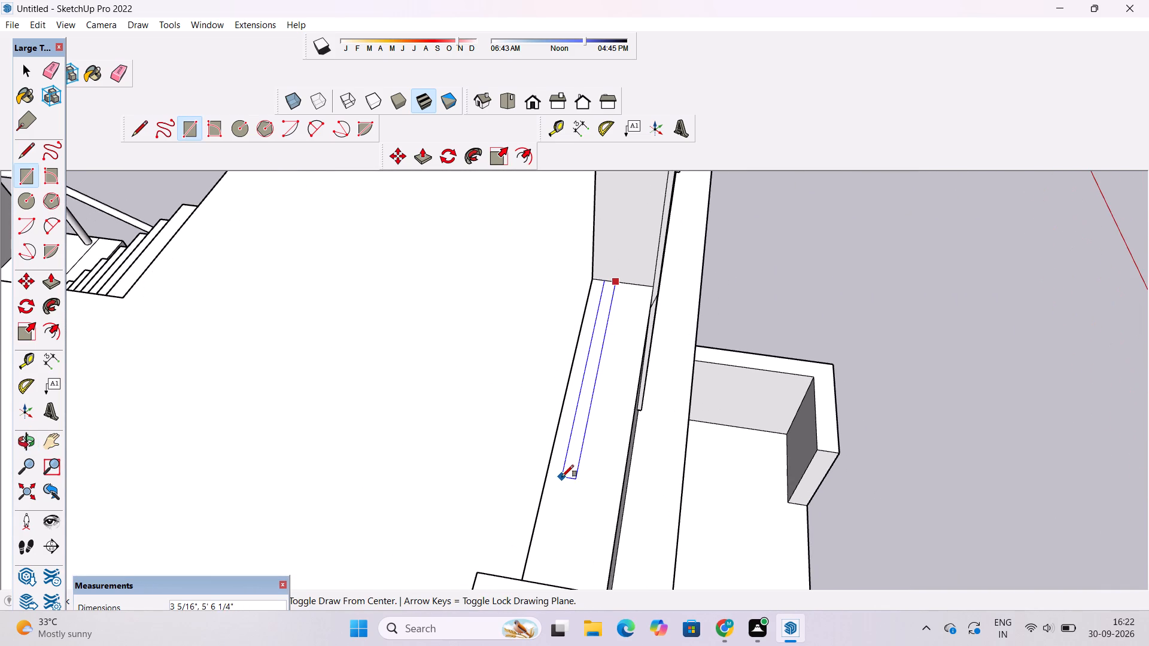
{"action": "key", "text": "o"}
{"action": "left_click_drag", "start_coordinate": [572, 482], "coordinate": [560, 520]}
{"action": "scroll", "coordinate": [560, 520], "scroll_direction": "down", "scroll_amount": 2}
{"action": "left_click_drag", "start_coordinate": [560, 520], "coordinate": [513, 340], "text": "shift"}
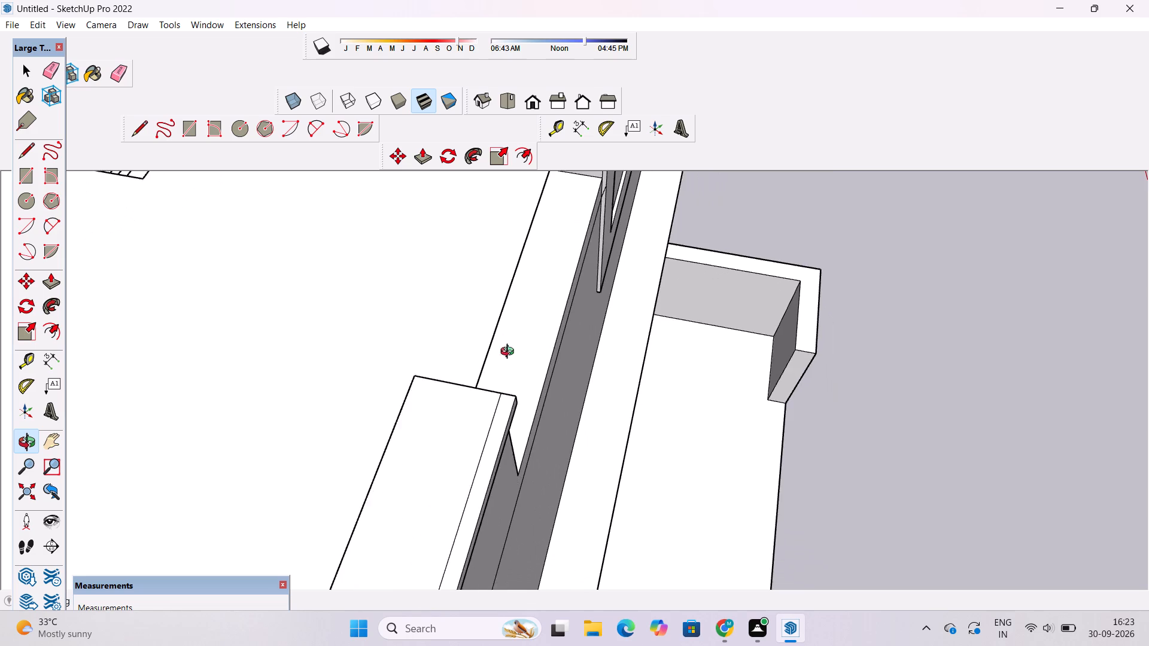
{"action": "left_click_drag", "start_coordinate": [509, 359], "coordinate": [531, 493]}
{"action": "scroll", "coordinate": [531, 493], "scroll_direction": "down", "scroll_amount": 5}
{"action": "left_click_drag", "start_coordinate": [531, 493], "coordinate": [551, 482]}
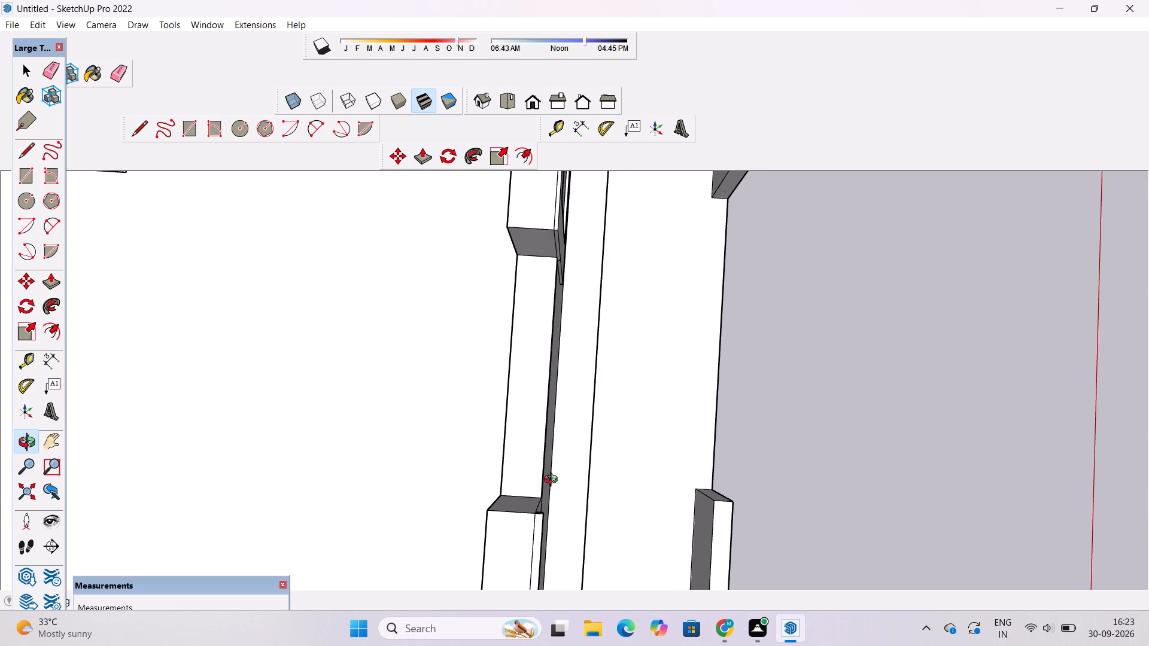
{"action": "key", "text": "r"}
{"action": "scroll", "coordinate": [531, 496], "scroll_direction": "up", "scroll_amount": 3}
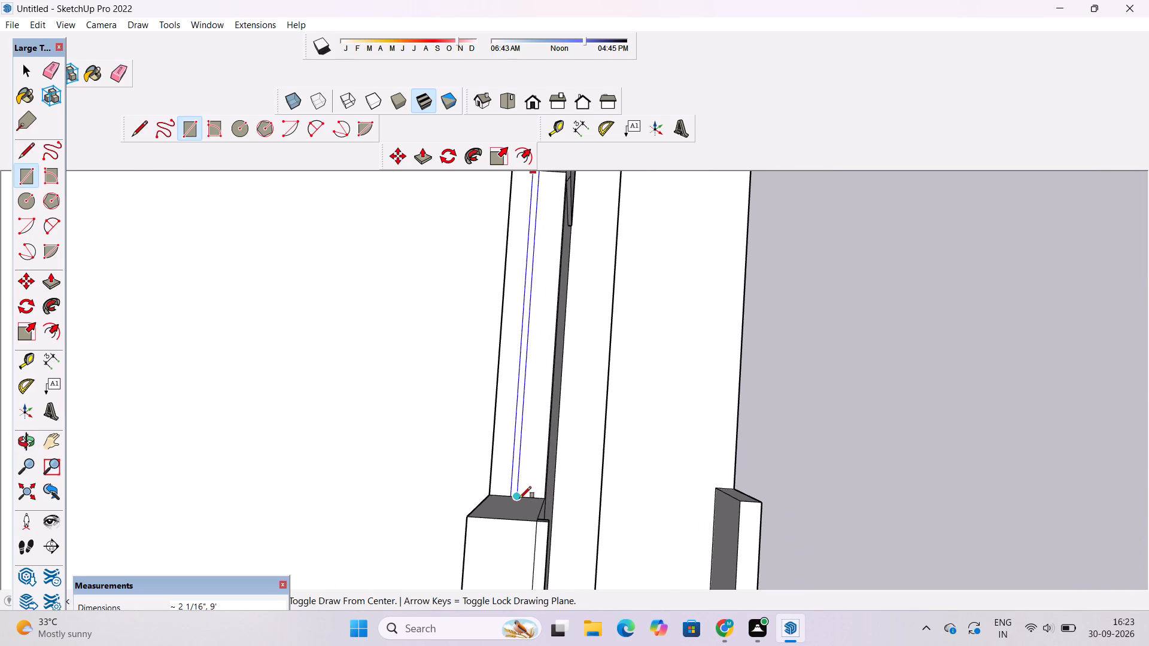
{"action": "scroll", "coordinate": [525, 497], "scroll_direction": "up", "scroll_amount": 4}
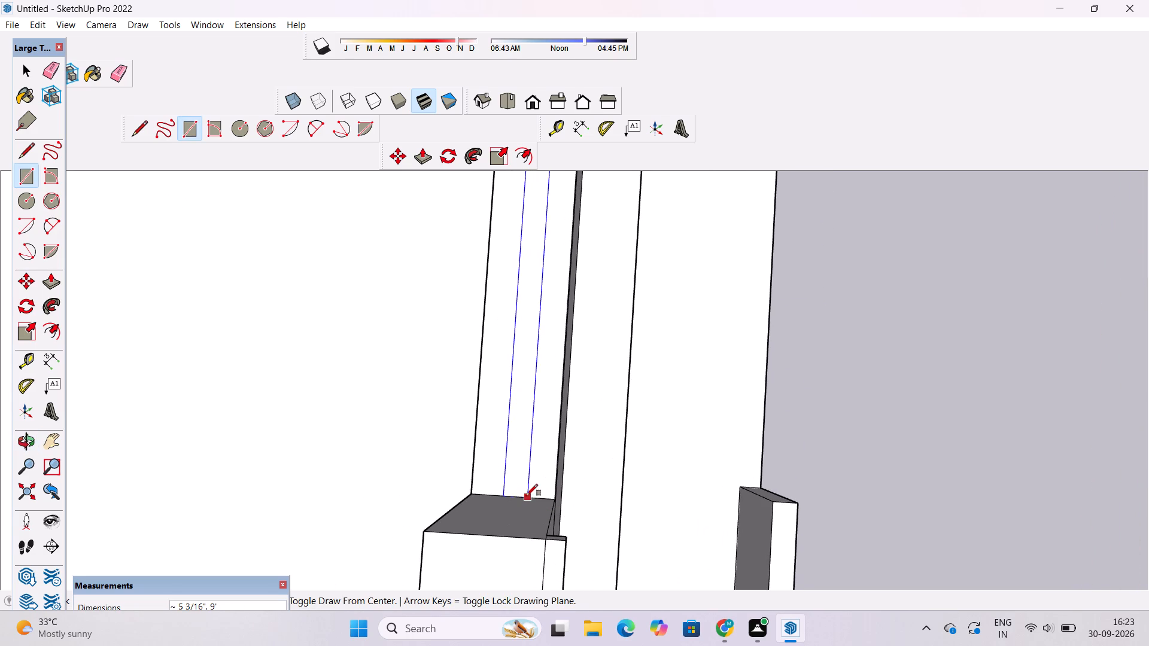
{"action": "left_click", "coordinate": [526, 496]}
{"action": "key", "text": "space"}
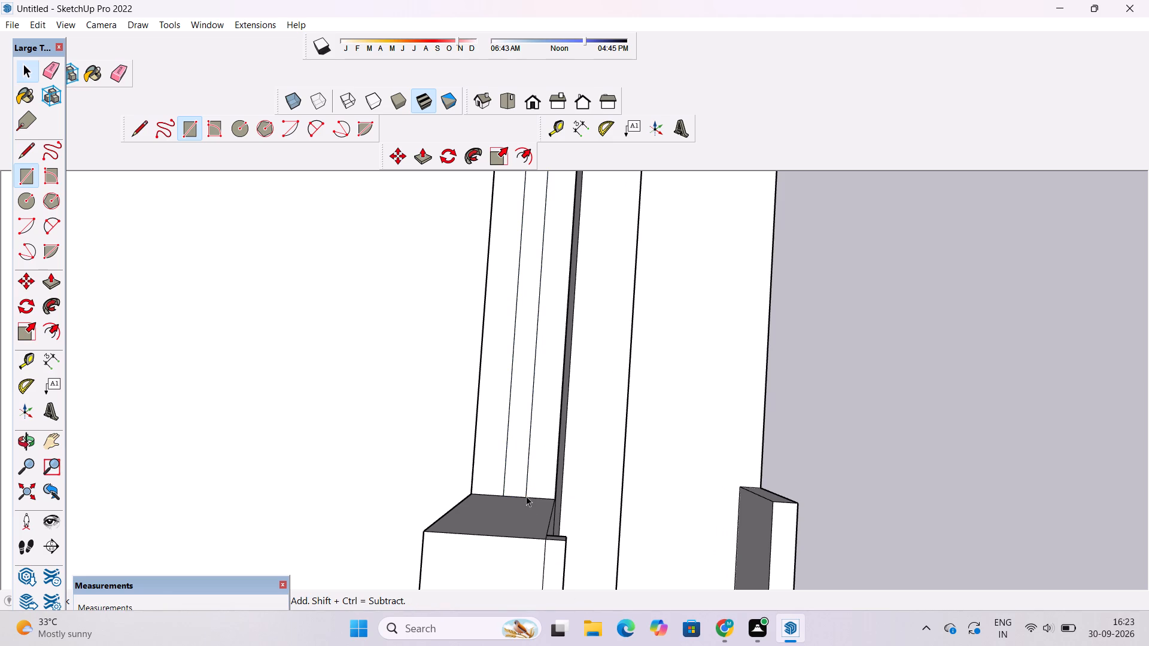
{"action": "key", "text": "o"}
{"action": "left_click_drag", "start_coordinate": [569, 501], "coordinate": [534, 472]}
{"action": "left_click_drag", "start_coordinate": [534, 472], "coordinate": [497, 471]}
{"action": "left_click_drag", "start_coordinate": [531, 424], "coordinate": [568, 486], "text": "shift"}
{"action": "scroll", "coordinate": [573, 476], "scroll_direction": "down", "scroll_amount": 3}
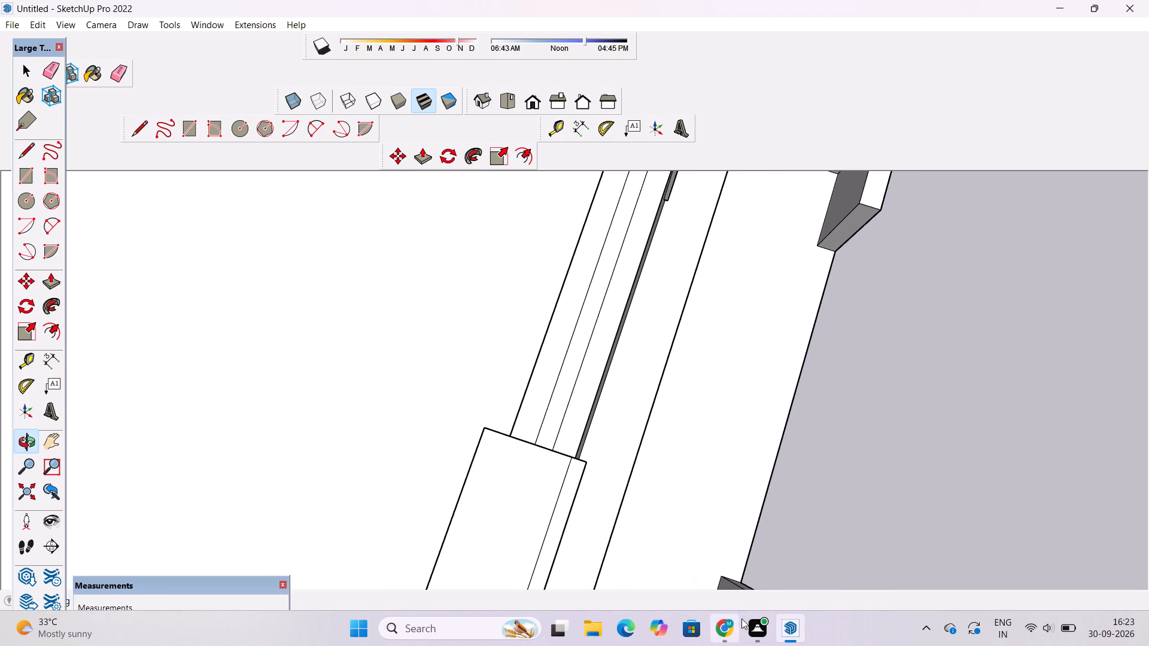
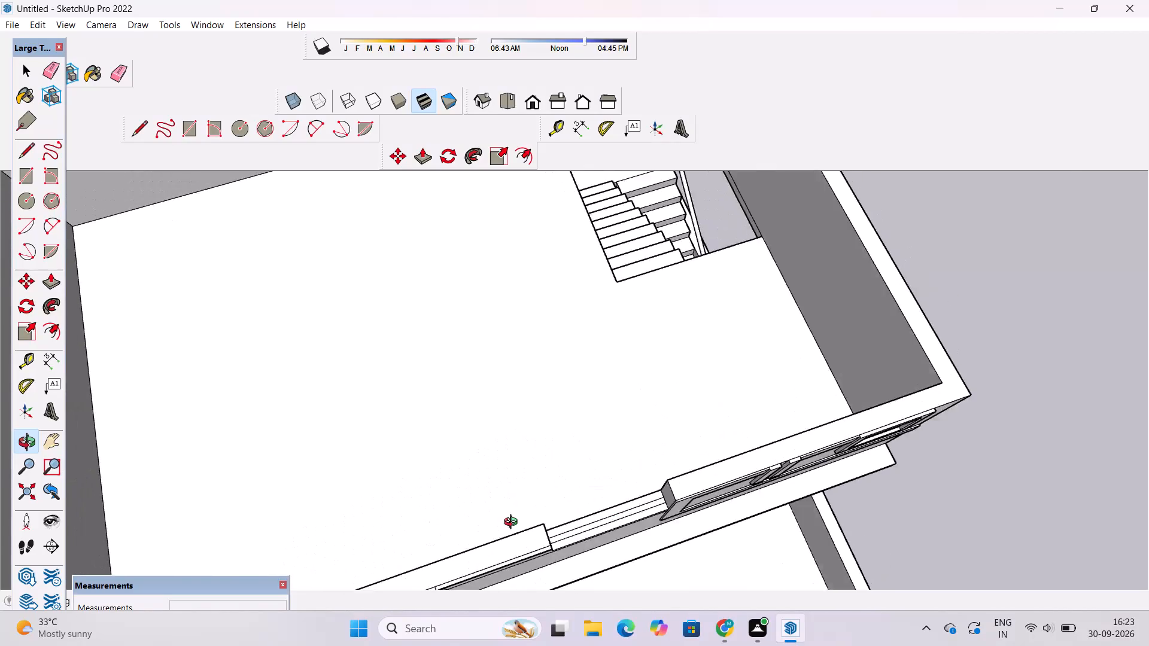
Push/Pull the narrow strip in the roof parapet gap up to the top of the adjacent parapet wall.
{"action": "scroll", "coordinate": [512, 523], "scroll_direction": "up", "scroll_amount": 4}
{"action": "left_click_drag", "start_coordinate": [512, 523], "coordinate": [522, 480]}
{"action": "left_click_drag", "start_coordinate": [520, 494], "coordinate": [520, 488]}
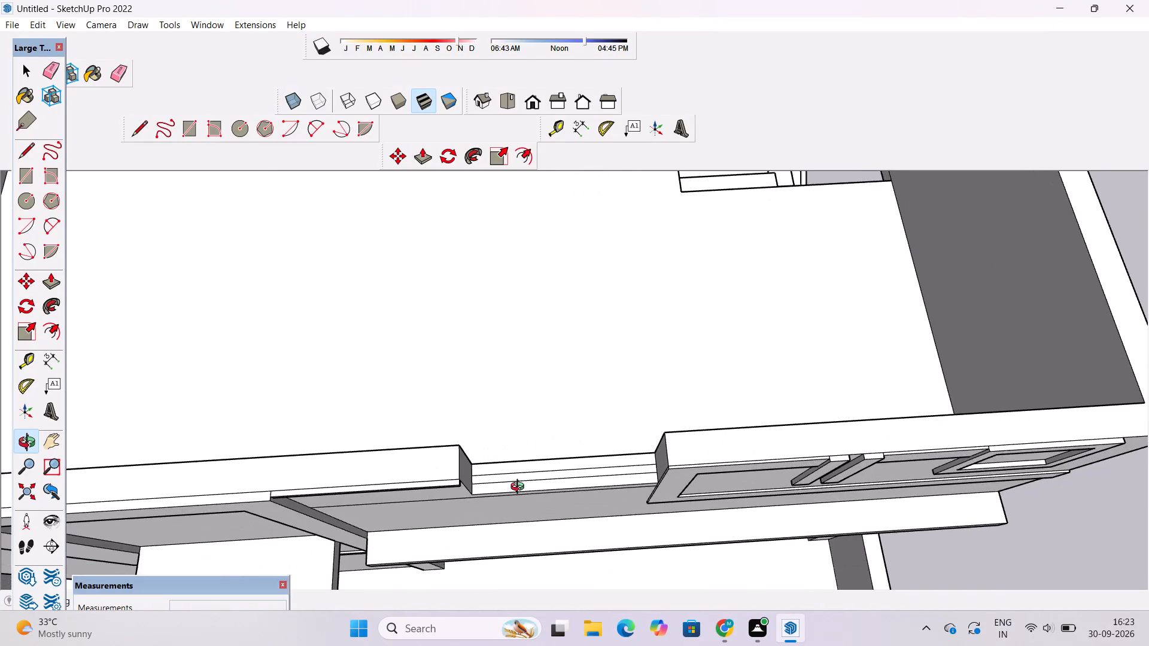
{"action": "left_click_drag", "start_coordinate": [520, 488], "coordinate": [520, 464]}
{"action": "key", "text": "space"}
{"action": "scroll", "coordinate": [534, 460], "scroll_direction": "up", "scroll_amount": 4}
{"action": "key", "text": "p"}
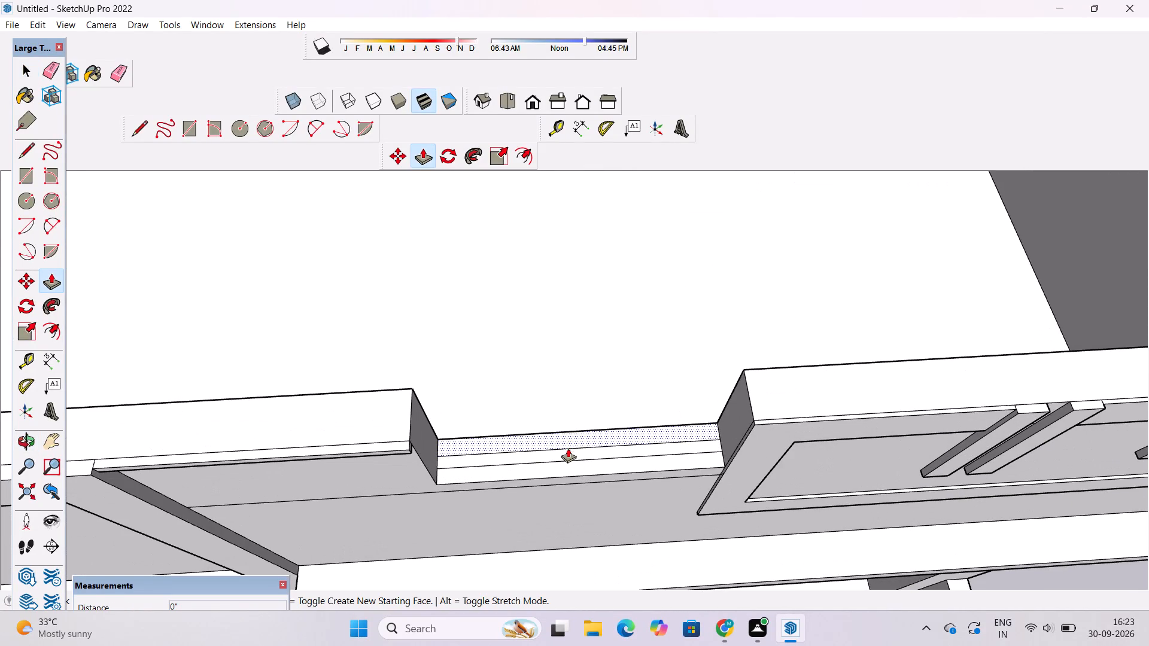
{"action": "left_click", "coordinate": [567, 453]}
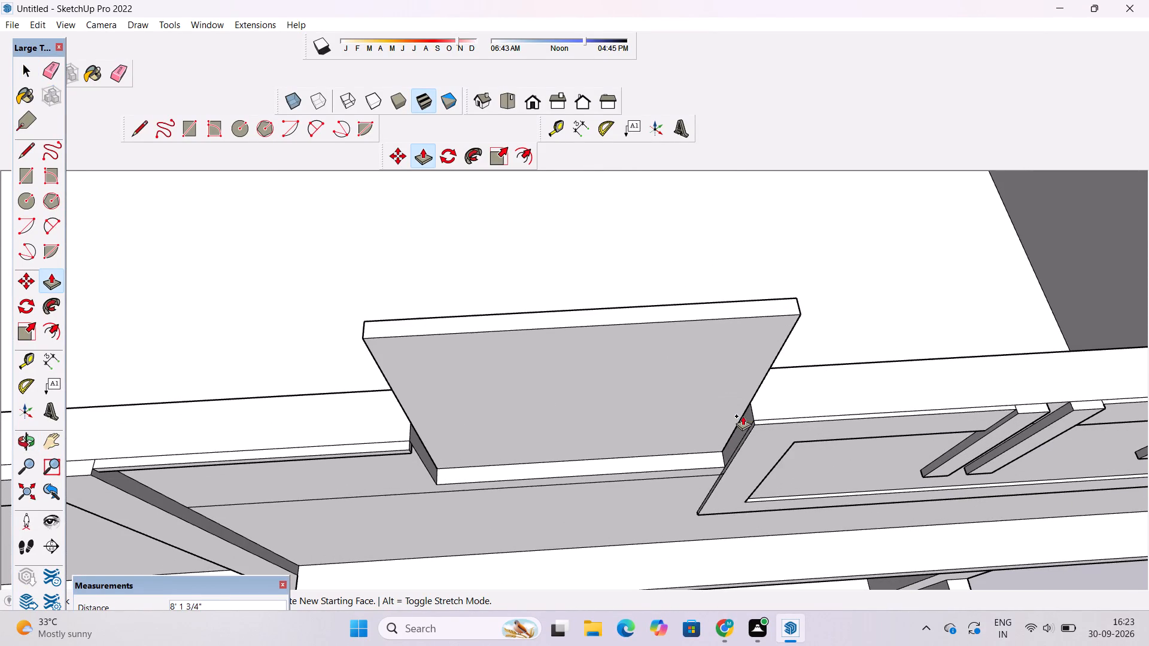
{"action": "scroll", "coordinate": [743, 416], "scroll_direction": "down", "scroll_amount": 4}
{"action": "left_click", "coordinate": [765, 401]}
Examine the front elevation of the house with its parapet, entrance and boundary wall.
{"action": "key", "text": "o"}
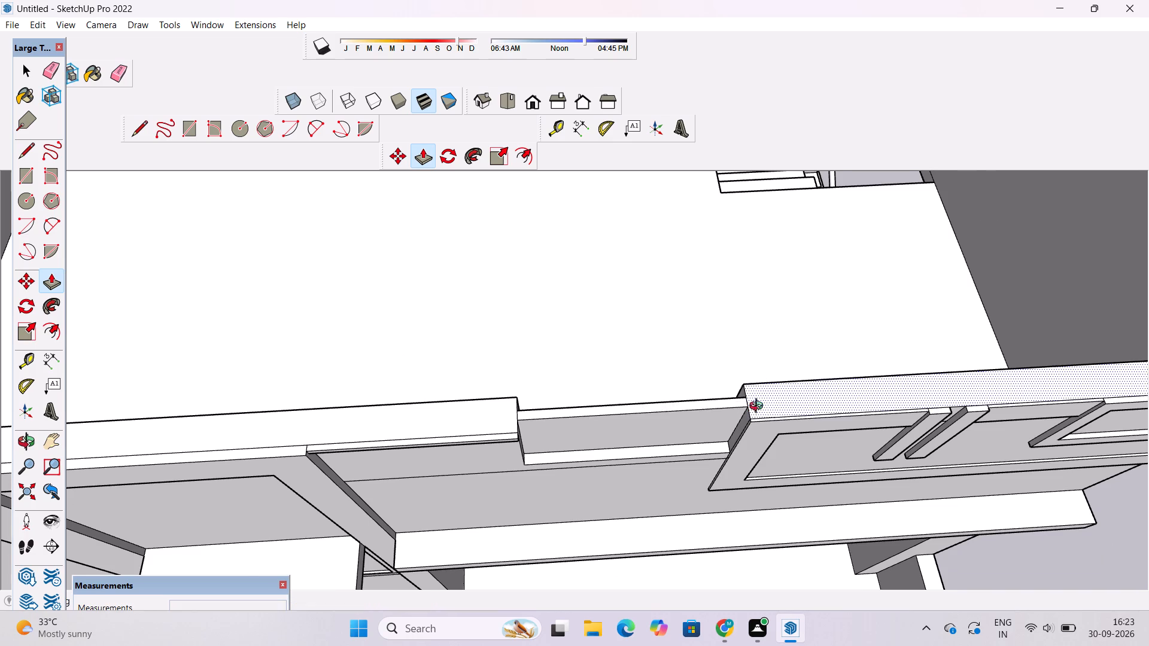
{"action": "scroll", "coordinate": [758, 408], "scroll_direction": "down", "scroll_amount": 6}
{"action": "left_click_drag", "start_coordinate": [735, 479], "coordinate": [701, 322]}
{"action": "left_click_drag", "start_coordinate": [697, 330], "coordinate": [704, 375]}
{"action": "left_click_drag", "start_coordinate": [692, 397], "coordinate": [744, 418], "text": "shift"}
{"action": "scroll", "coordinate": [744, 418], "scroll_direction": "down", "scroll_amount": 5}
{"action": "left_click_drag", "start_coordinate": [745, 426], "coordinate": [746, 303]}
{"action": "left_click_drag", "start_coordinate": [687, 350], "coordinate": [629, 352], "text": "shift"}
{"action": "left_click_drag", "start_coordinate": [616, 361], "coordinate": [685, 359]}
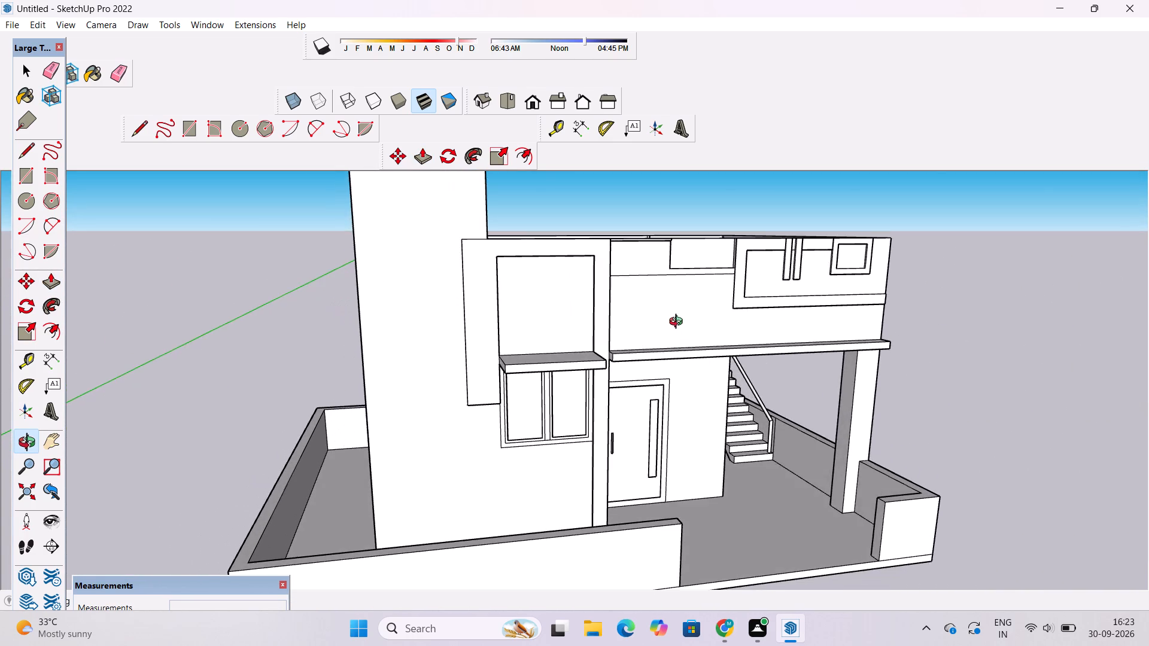
{"action": "scroll", "coordinate": [670, 327], "scroll_direction": "down", "scroll_amount": 4}
{"action": "left_click_drag", "start_coordinate": [671, 335], "coordinate": [612, 378], "text": "shift"}
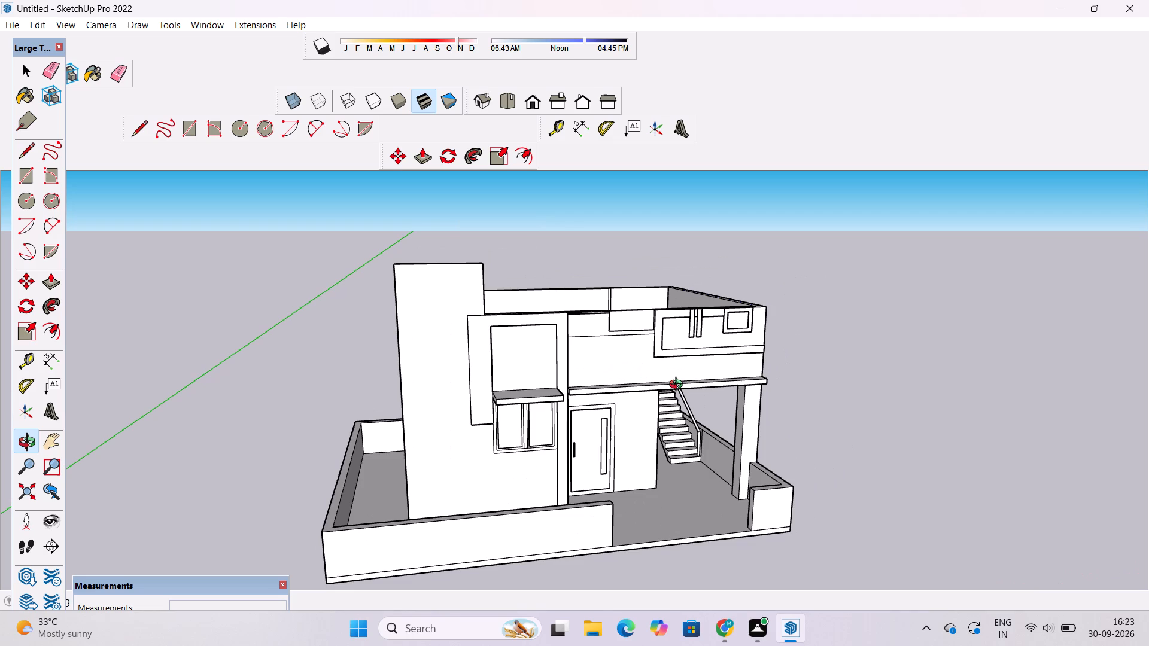
Draw a thin rectangle about 4 3/16" by 27' on the ground across the front boundary wall's gate opening.
{"action": "scroll", "coordinate": [655, 416], "scroll_direction": "up", "scroll_amount": 4}
{"action": "left_click_drag", "start_coordinate": [706, 464], "coordinate": [559, 387], "text": "shift"}
{"action": "left_click_drag", "start_coordinate": [569, 432], "coordinate": [548, 446]}
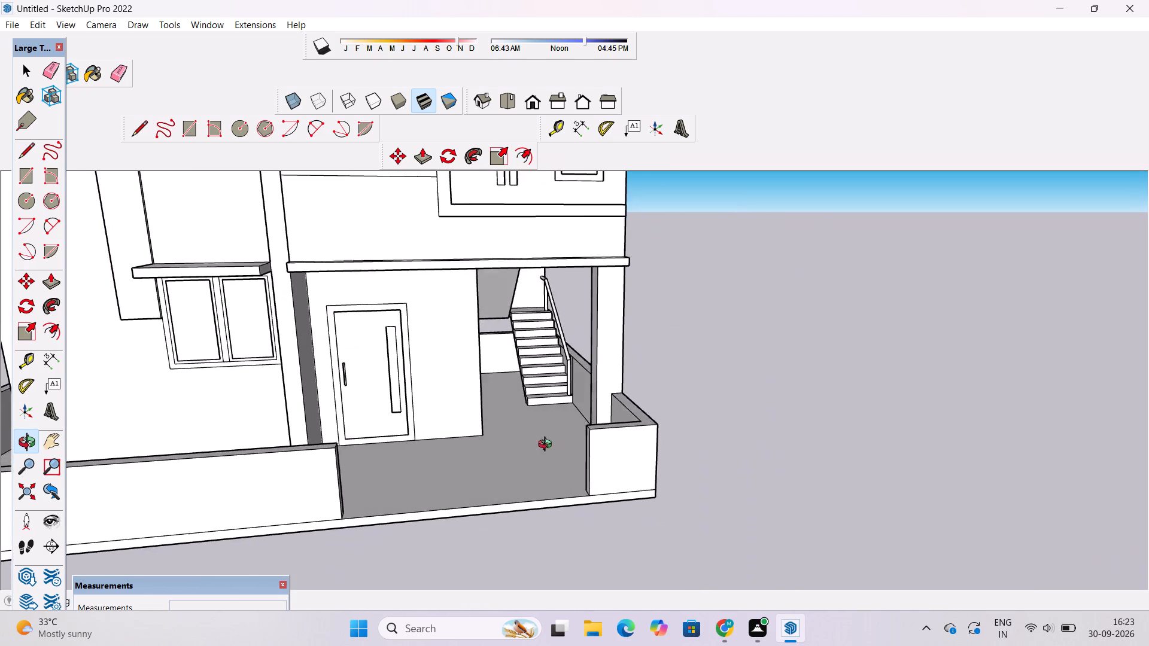
{"action": "left_click_drag", "start_coordinate": [548, 446], "coordinate": [505, 442]}
{"action": "left_click_drag", "start_coordinate": [472, 447], "coordinate": [531, 434], "text": "shift"}
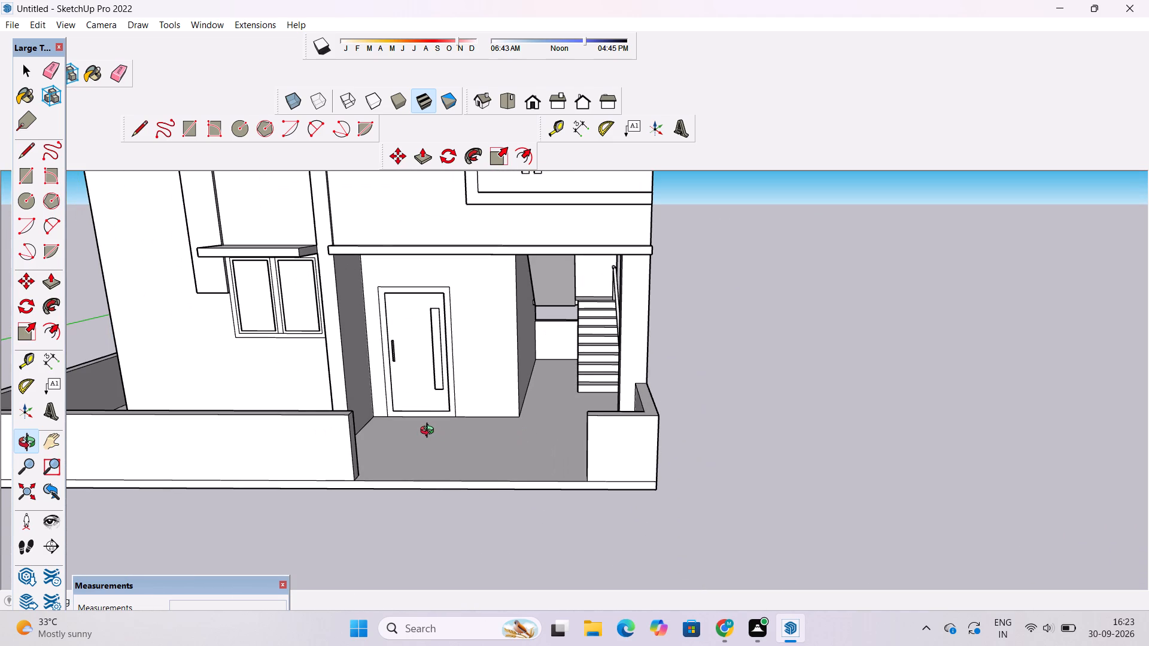
{"action": "left_click_drag", "start_coordinate": [430, 432], "coordinate": [463, 499]}
{"action": "left_click_drag", "start_coordinate": [464, 513], "coordinate": [473, 454], "text": "shift"}
{"action": "scroll", "coordinate": [475, 462], "scroll_direction": "up", "scroll_amount": 6}
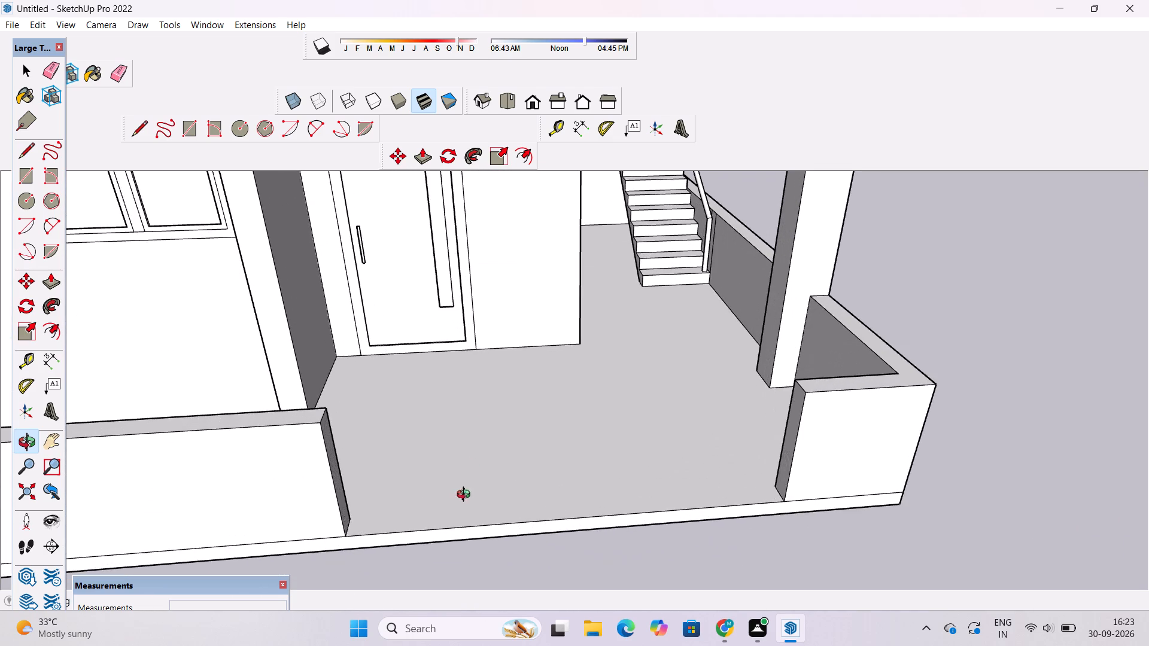
{"action": "left_click_drag", "start_coordinate": [466, 496], "coordinate": [461, 469]}
{"action": "scroll", "coordinate": [420, 477], "scroll_direction": "up", "scroll_amount": 4}
{"action": "left_click_drag", "start_coordinate": [418, 480], "coordinate": [277, 507]}
{"action": "scroll", "coordinate": [259, 499], "scroll_direction": "down", "scroll_amount": 5}
{"action": "left_click_drag", "start_coordinate": [378, 482], "coordinate": [342, 493]}
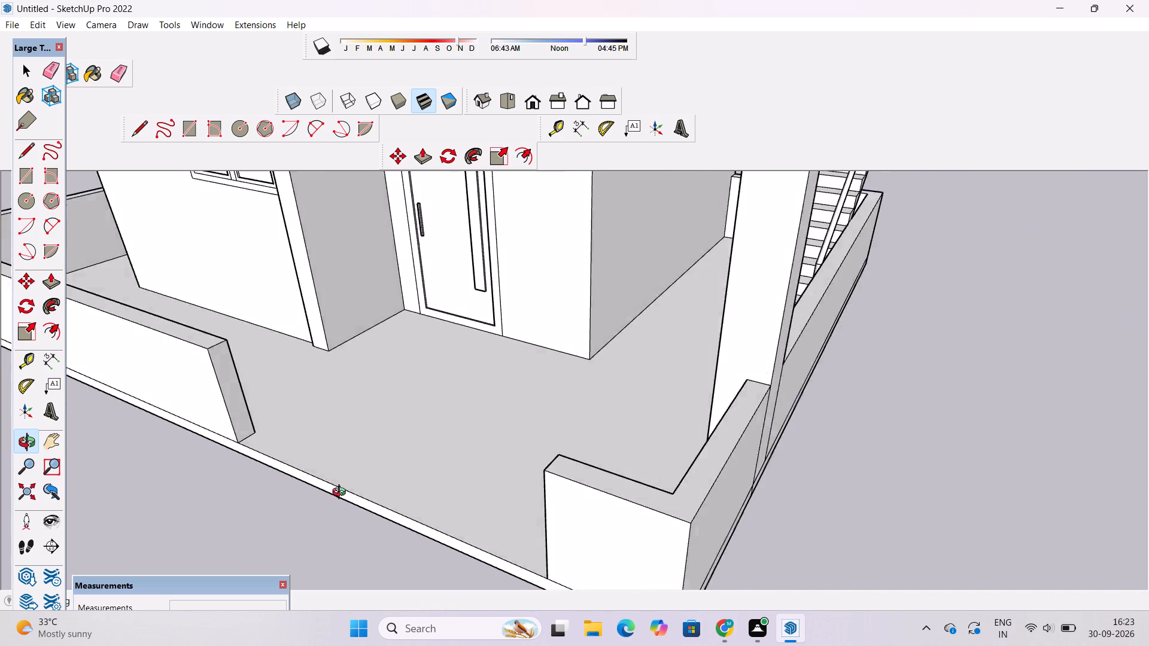
{"action": "left_click_drag", "start_coordinate": [342, 493], "coordinate": [282, 493]}
{"action": "left_click_drag", "start_coordinate": [287, 487], "coordinate": [434, 559], "text": "shift"}
{"action": "scroll", "coordinate": [387, 455], "scroll_direction": "up", "scroll_amount": 6}
{"action": "left_click_drag", "start_coordinate": [384, 456], "coordinate": [381, 444], "text": "shift"}
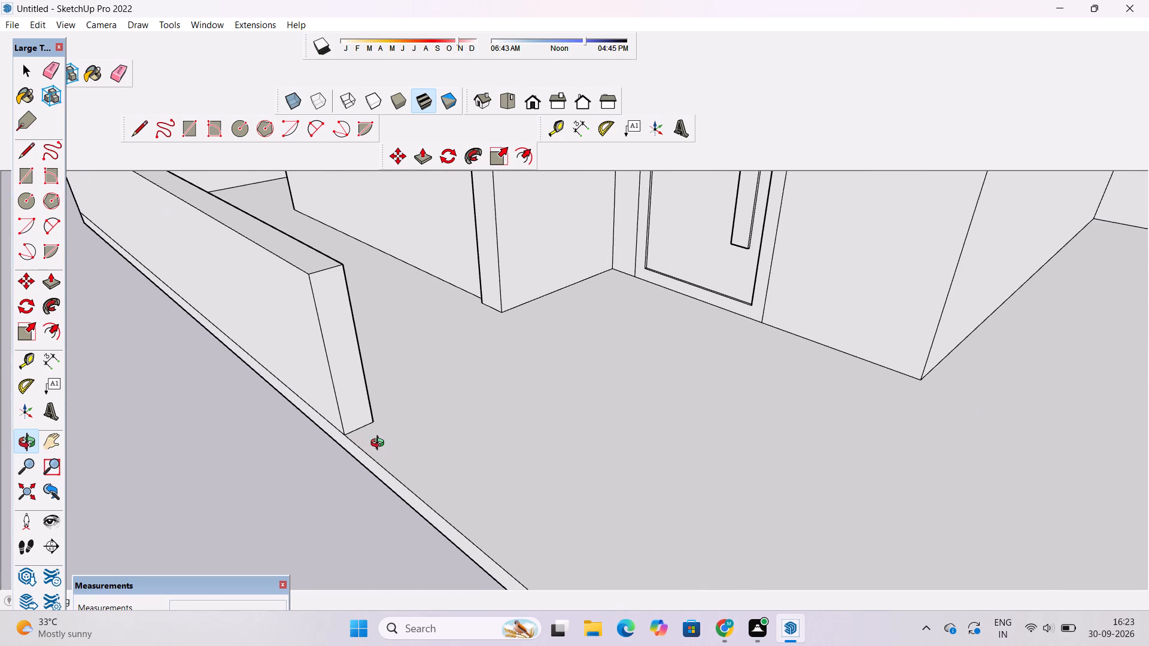
{"action": "key", "text": "r"}
{"action": "scroll", "coordinate": [373, 449], "scroll_direction": "up", "scroll_amount": 7}
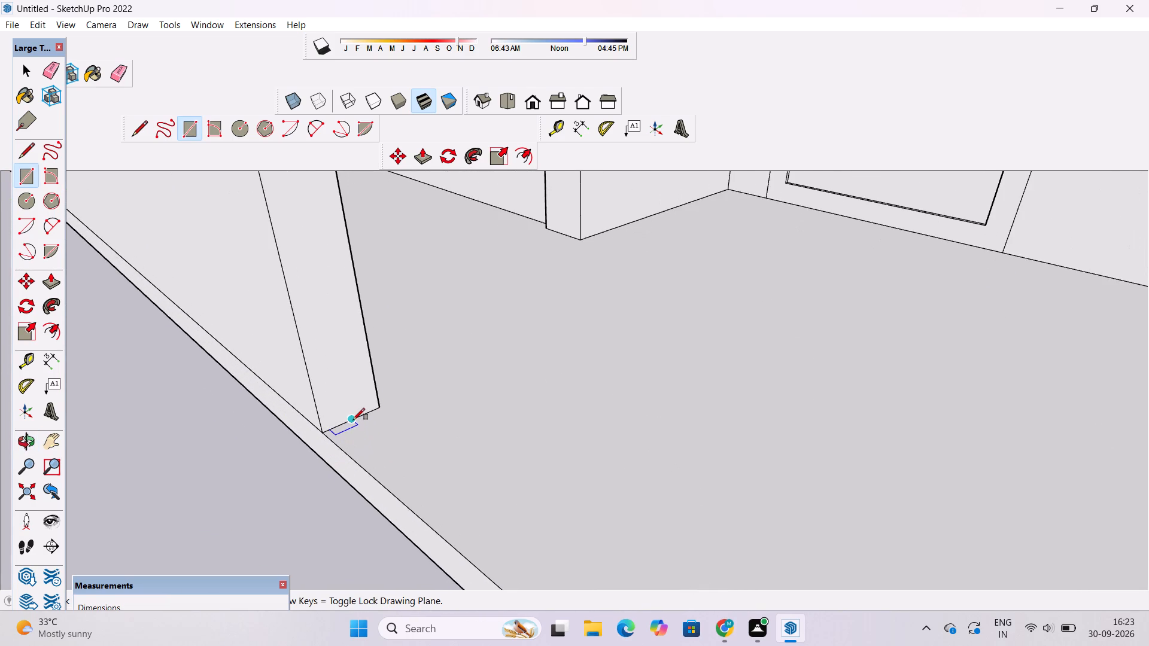
{"action": "scroll", "coordinate": [346, 422], "scroll_direction": "up", "scroll_amount": 2}
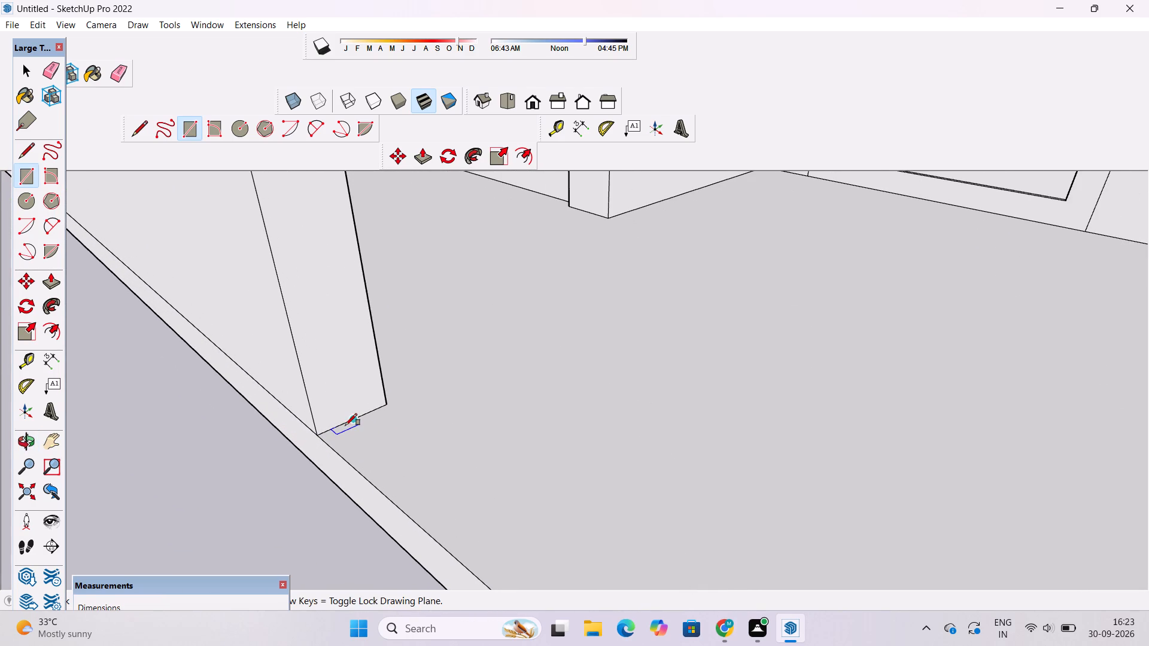
{"action": "left_click", "coordinate": [344, 425]}
{"action": "scroll", "coordinate": [350, 429], "scroll_direction": "down", "scroll_amount": 16}
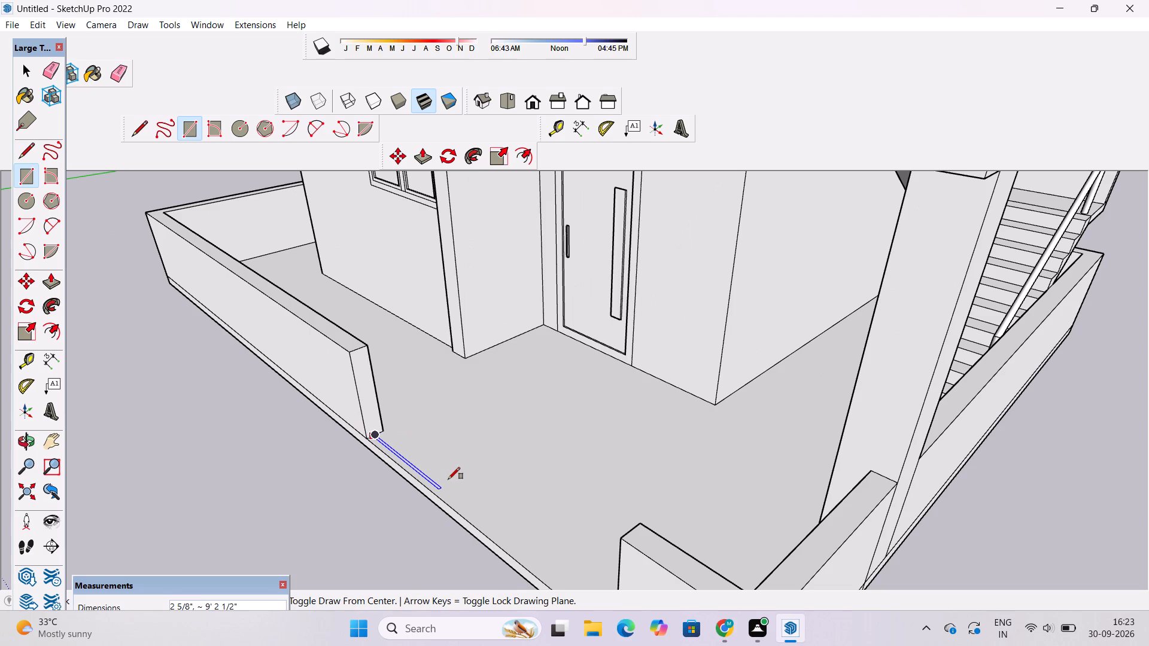
{"action": "key", "text": "o"}
{"action": "left_click_drag", "start_coordinate": [460, 504], "coordinate": [655, 546]}
{"action": "left_click_drag", "start_coordinate": [653, 537], "coordinate": [543, 403]}
{"action": "left_click_drag", "start_coordinate": [543, 411], "coordinate": [613, 520]}
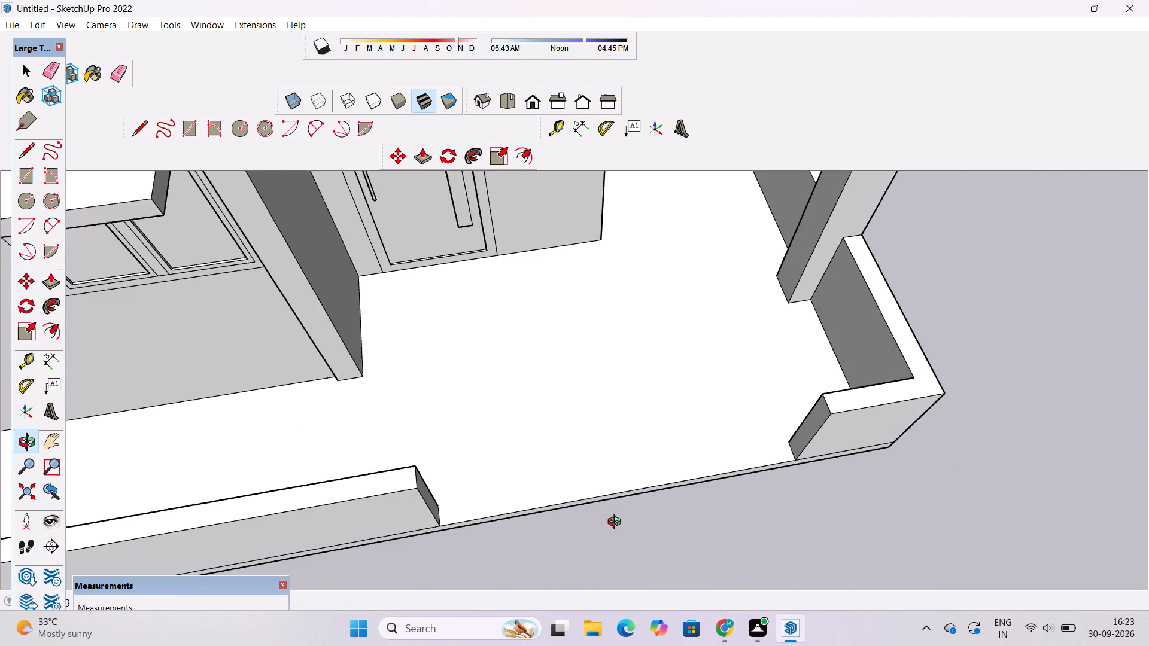
{"action": "scroll", "coordinate": [618, 509], "scroll_direction": "up", "scroll_amount": 3}
{"action": "key", "text": "r"}
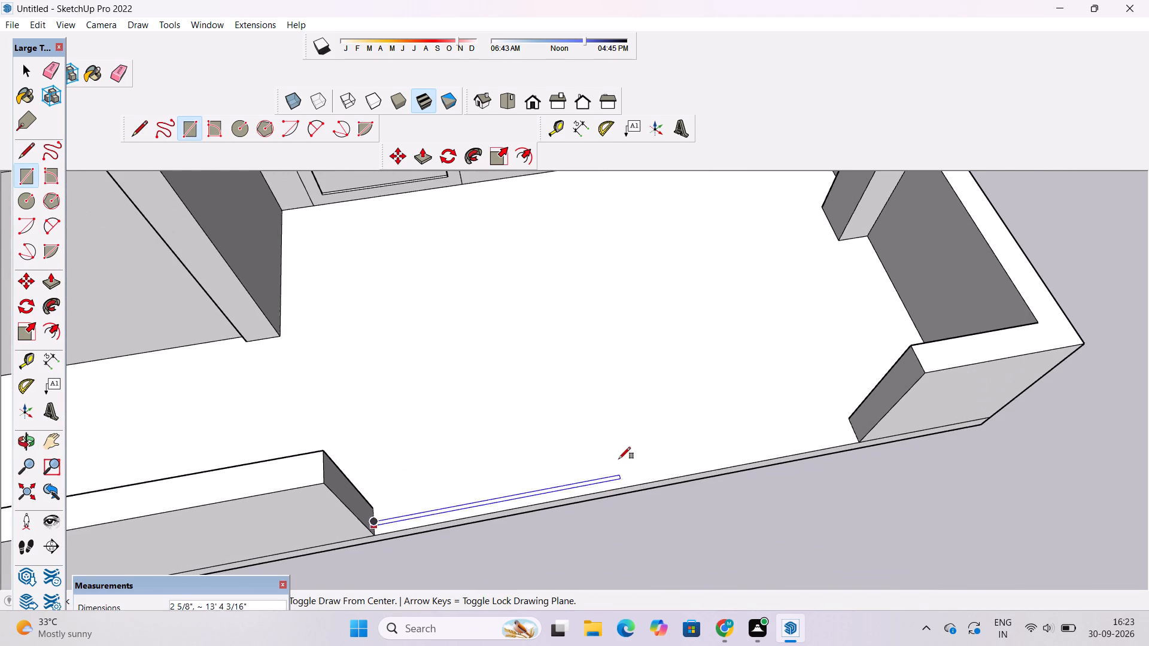
{"action": "scroll", "coordinate": [646, 463], "scroll_direction": "up", "scroll_amount": 4}
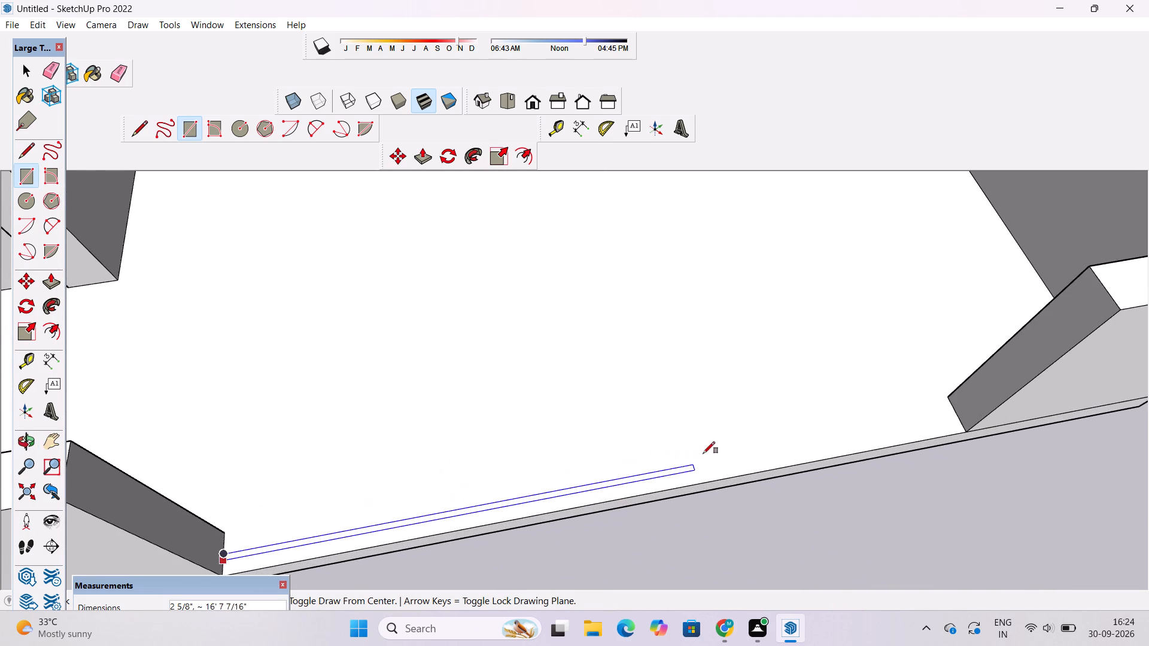
{"action": "scroll", "coordinate": [951, 419], "scroll_direction": "up", "scroll_amount": 7}
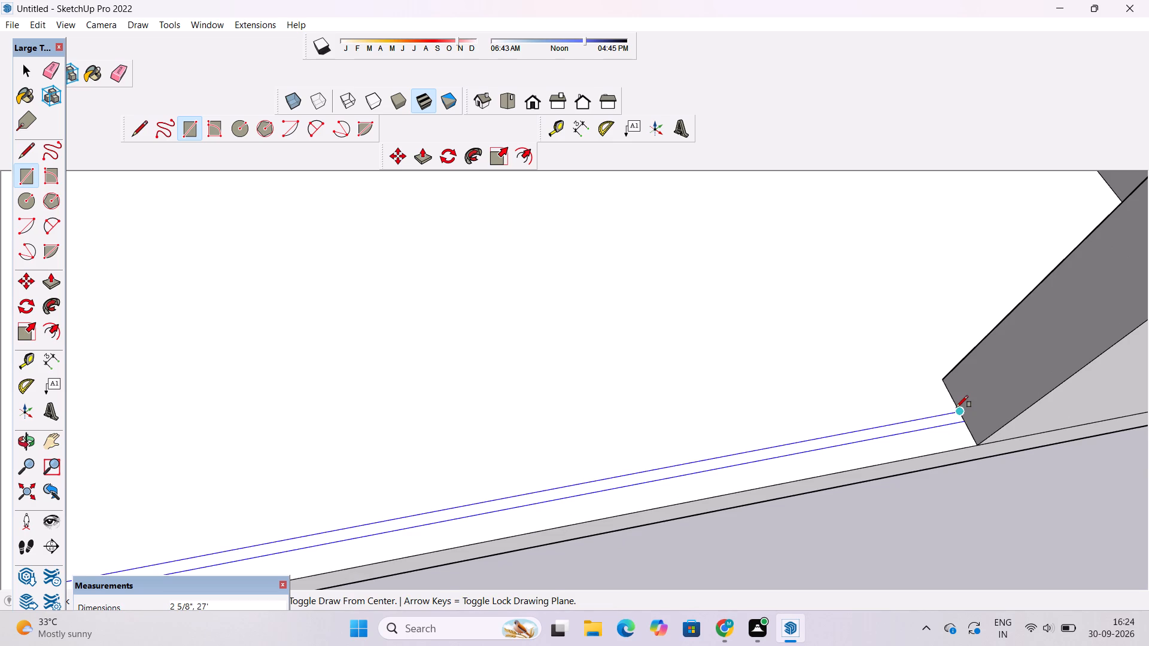
{"action": "scroll", "coordinate": [956, 407], "scroll_direction": "up", "scroll_amount": 9}
{"action": "left_click", "coordinate": [955, 405]}
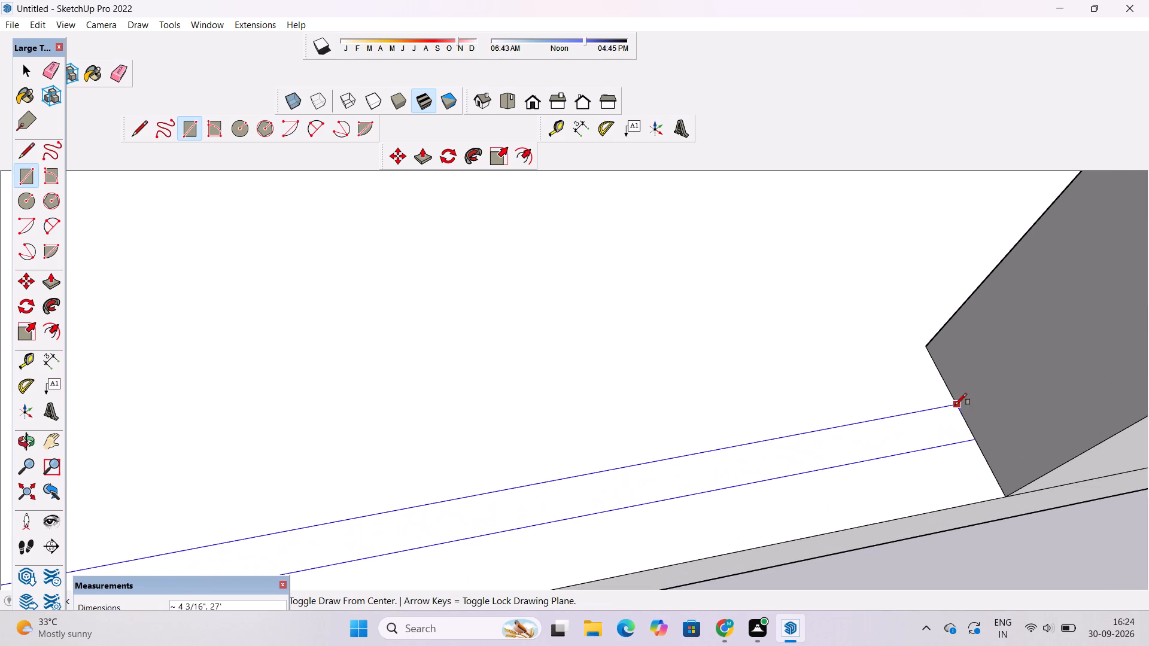
Push/Pull the thin strip across the gate opening up about 7' 9" to form the gate panel.
{"action": "key", "text": "space"}
{"action": "left_click", "coordinate": [929, 429]}
{"action": "key", "text": "p"}
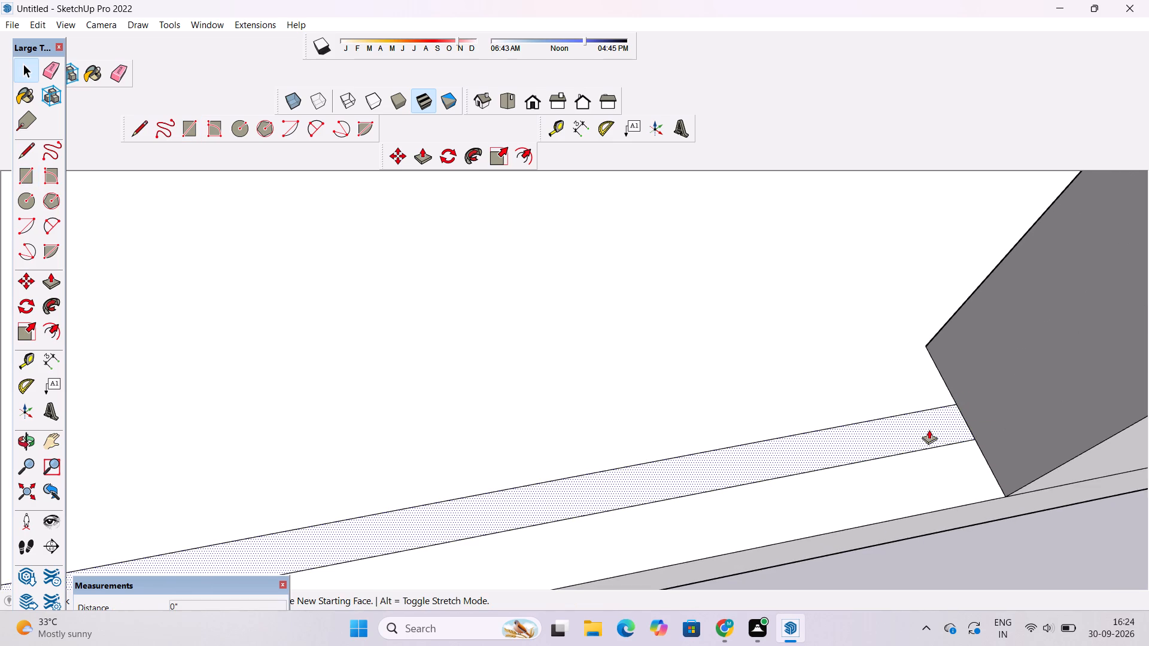
{"action": "scroll", "coordinate": [929, 429], "scroll_direction": "down", "scroll_amount": 4}
{"action": "left_click", "coordinate": [929, 429]}
{"action": "scroll", "coordinate": [925, 414], "scroll_direction": "down", "scroll_amount": 16}
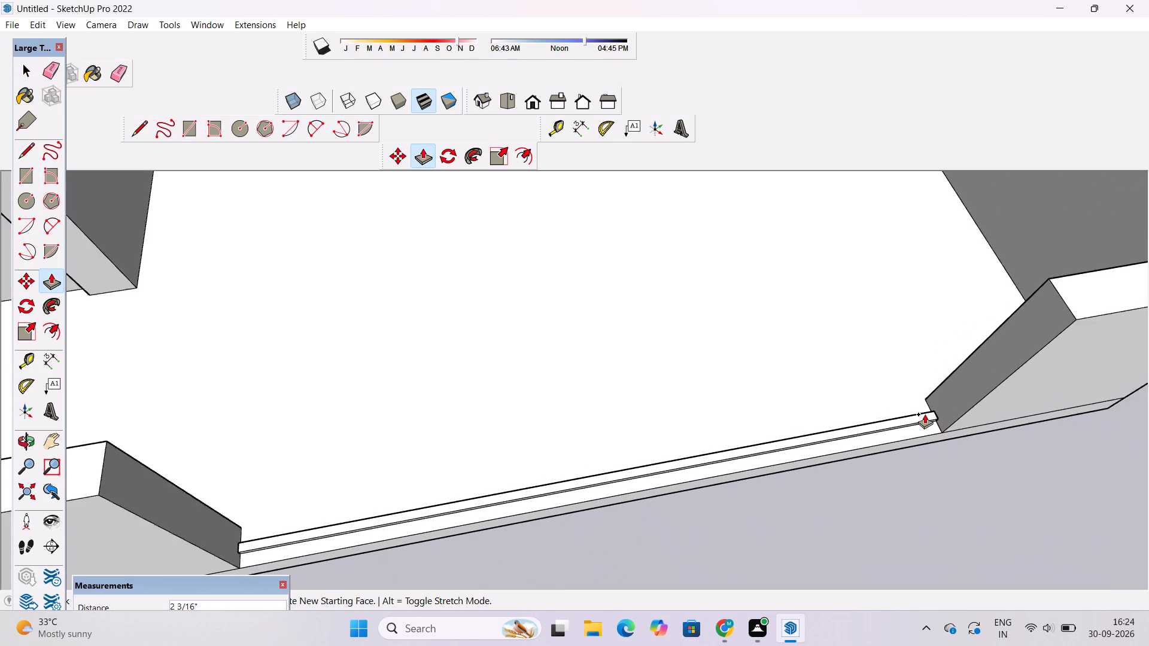
{"action": "scroll", "coordinate": [925, 414], "scroll_direction": "down", "scroll_amount": 3}
{"action": "scroll", "coordinate": [962, 353], "scroll_direction": "up", "scroll_amount": 9}
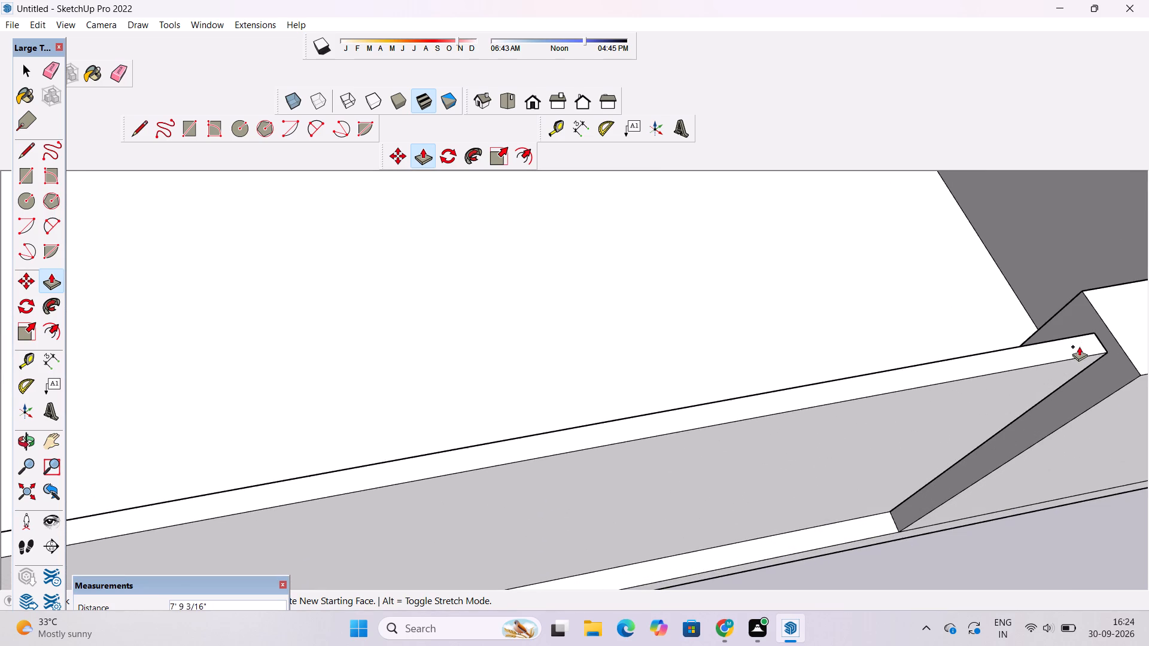
{"action": "left_click", "coordinate": [1085, 349]}
Examine the gate panel and its fit between the boundary walls from the front of the house.
{"action": "key", "text": "o"}
{"action": "scroll", "coordinate": [997, 366], "scroll_direction": "down", "scroll_amount": 7}
{"action": "left_click_drag", "start_coordinate": [972, 482], "coordinate": [946, 410]}
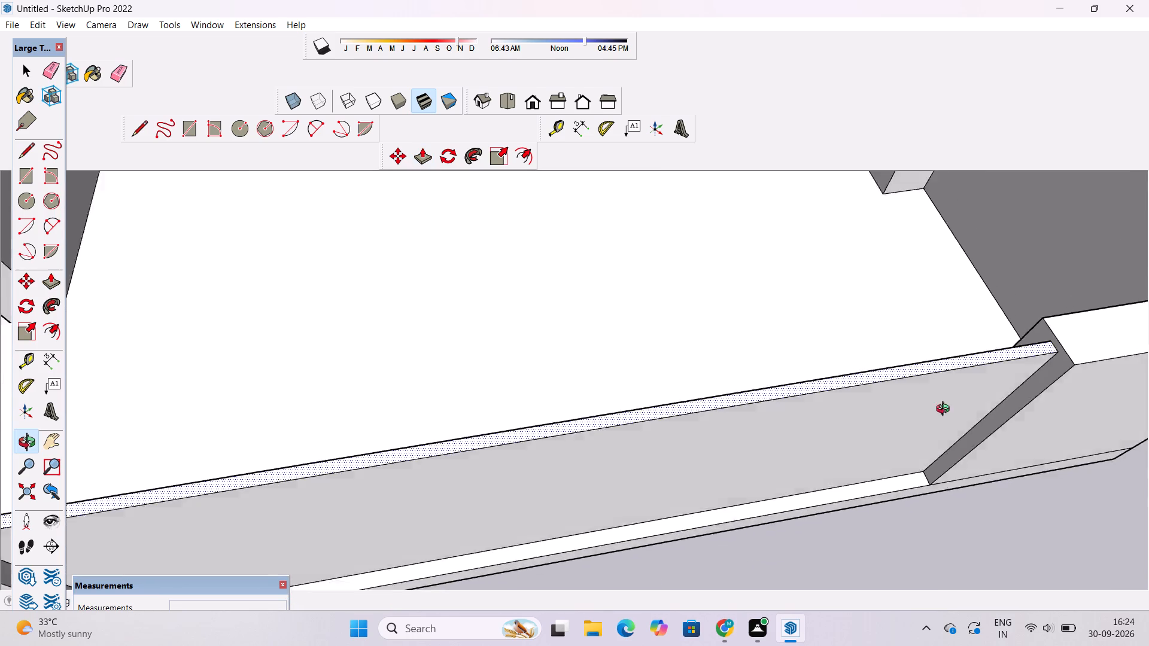
{"action": "left_click_drag", "start_coordinate": [946, 410], "coordinate": [935, 384]}
{"action": "scroll", "coordinate": [752, 371], "scroll_direction": "down", "scroll_amount": 11}
{"action": "left_click_drag", "start_coordinate": [729, 476], "coordinate": [701, 363]}
{"action": "scroll", "coordinate": [685, 368], "scroll_direction": "up", "scroll_amount": 3}
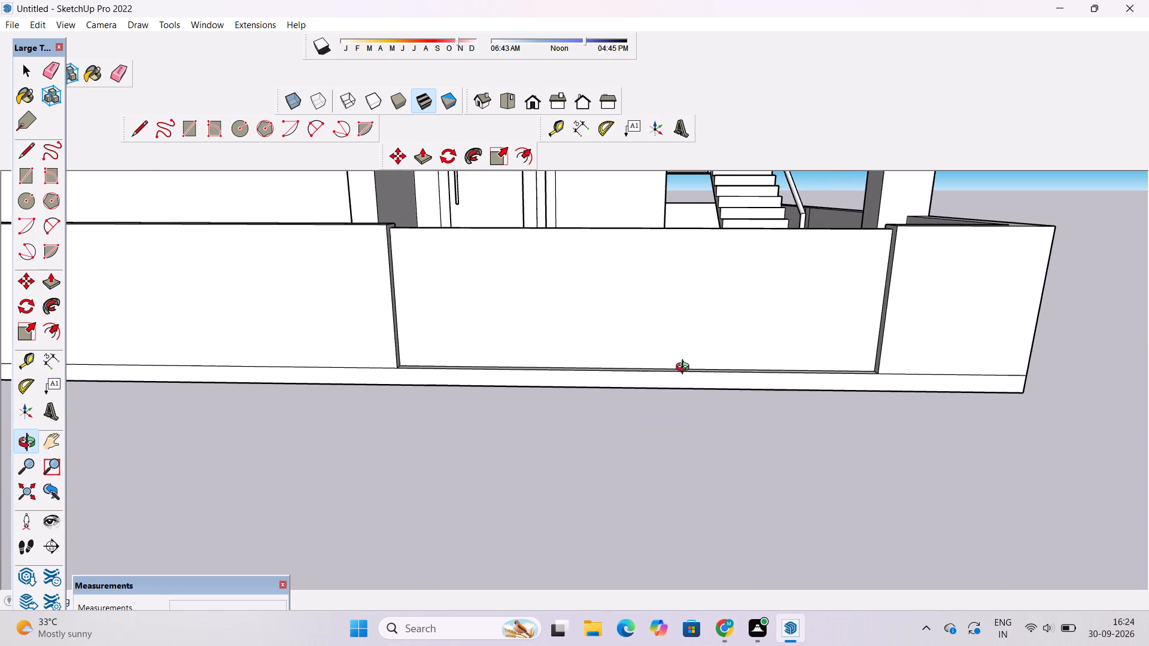
{"action": "scroll", "coordinate": [643, 404], "scroll_direction": "down", "scroll_amount": 2}
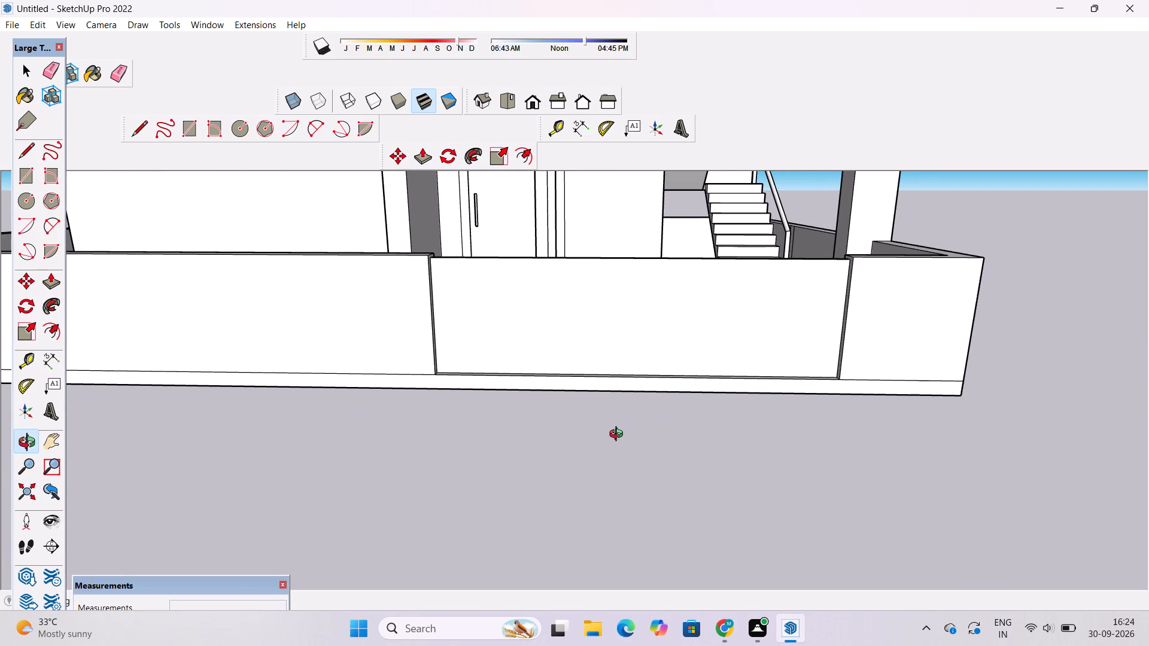
{"action": "left_click_drag", "start_coordinate": [621, 407], "coordinate": [588, 412], "text": "shift"}
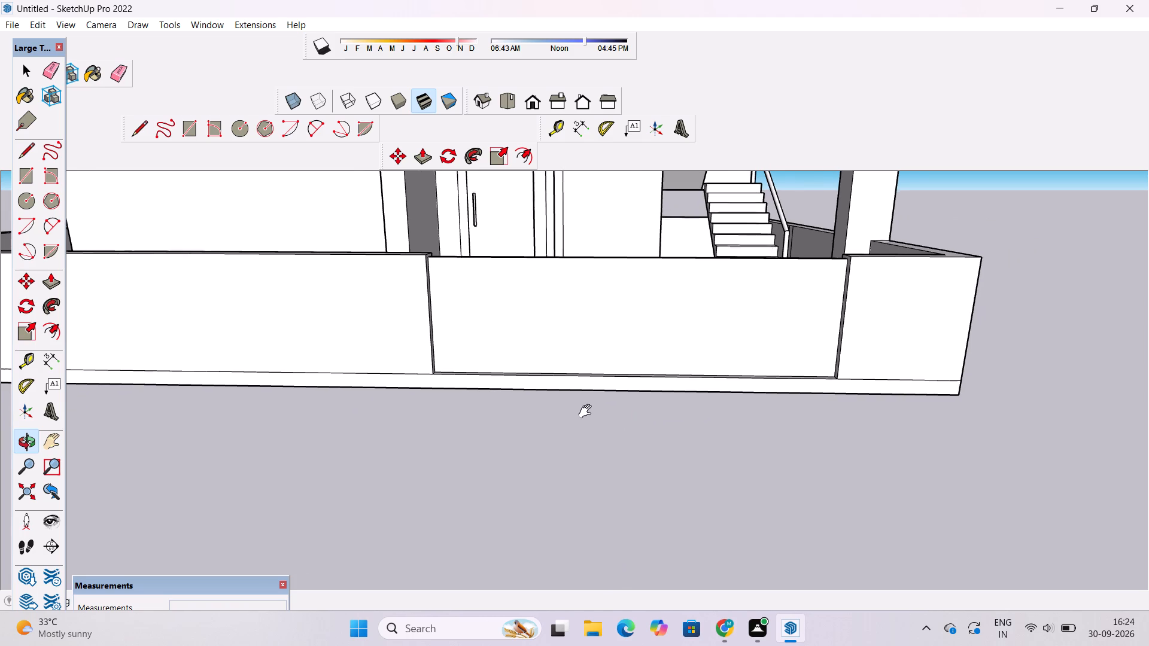
{"action": "left_click_drag", "start_coordinate": [588, 412], "coordinate": [582, 413], "text": "shift"}
{"action": "scroll", "coordinate": [582, 413], "scroll_direction": "down", "scroll_amount": 3}
{"action": "left_click_drag", "start_coordinate": [580, 415], "coordinate": [588, 475], "text": "shift"}
{"action": "left_click_drag", "start_coordinate": [588, 475], "coordinate": [694, 546]}
{"action": "scroll", "coordinate": [699, 525], "scroll_direction": "up", "scroll_amount": 3}
{"action": "left_click_drag", "start_coordinate": [649, 508], "coordinate": [473, 476], "text": "shift"}
{"action": "left_click_drag", "start_coordinate": [557, 520], "coordinate": [469, 468]}
{"action": "left_click_drag", "start_coordinate": [493, 466], "coordinate": [454, 465], "text": "shift"}
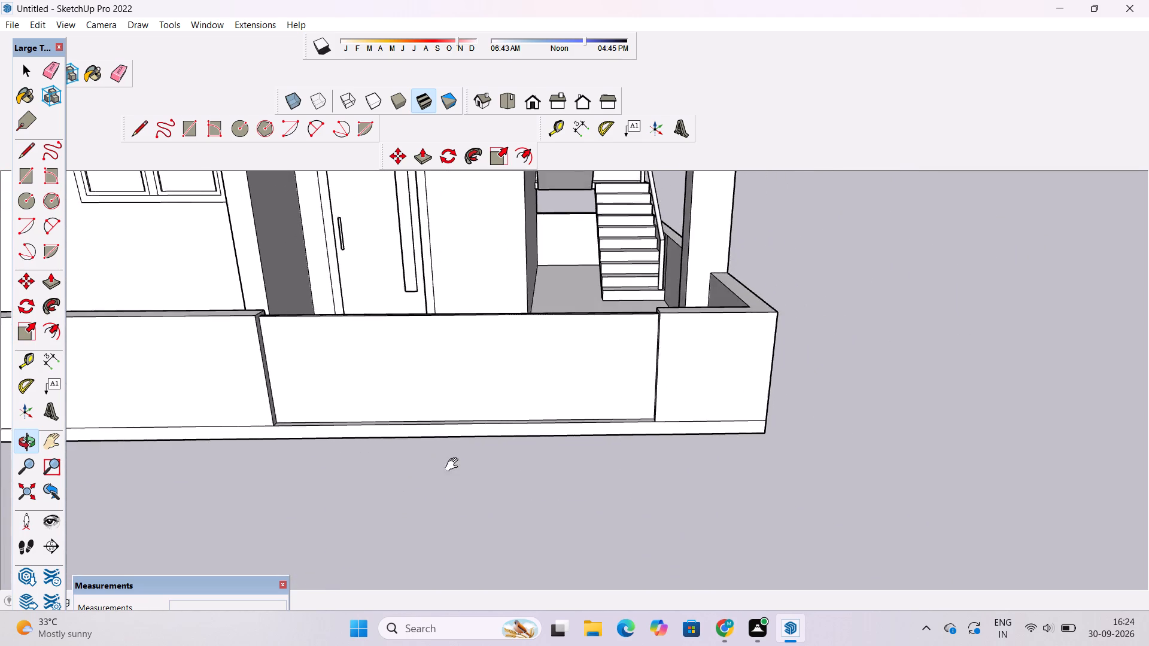
{"action": "left_click_drag", "start_coordinate": [454, 465], "coordinate": [449, 474], "text": "shift"}
{"action": "left_click_drag", "start_coordinate": [448, 486], "coordinate": [470, 510]}
Draw a vertical rectangle about 4 1/2" wide and 7' 9 5/8" high at the middle of the gate panel's front face.
{"action": "scroll", "coordinate": [472, 489], "scroll_direction": "up", "scroll_amount": 3}
{"action": "left_click_drag", "start_coordinate": [468, 482], "coordinate": [447, 490], "text": "shift"}
{"action": "left_click_drag", "start_coordinate": [439, 495], "coordinate": [460, 493]}
{"action": "left_click_drag", "start_coordinate": [461, 492], "coordinate": [451, 525], "text": "shift"}
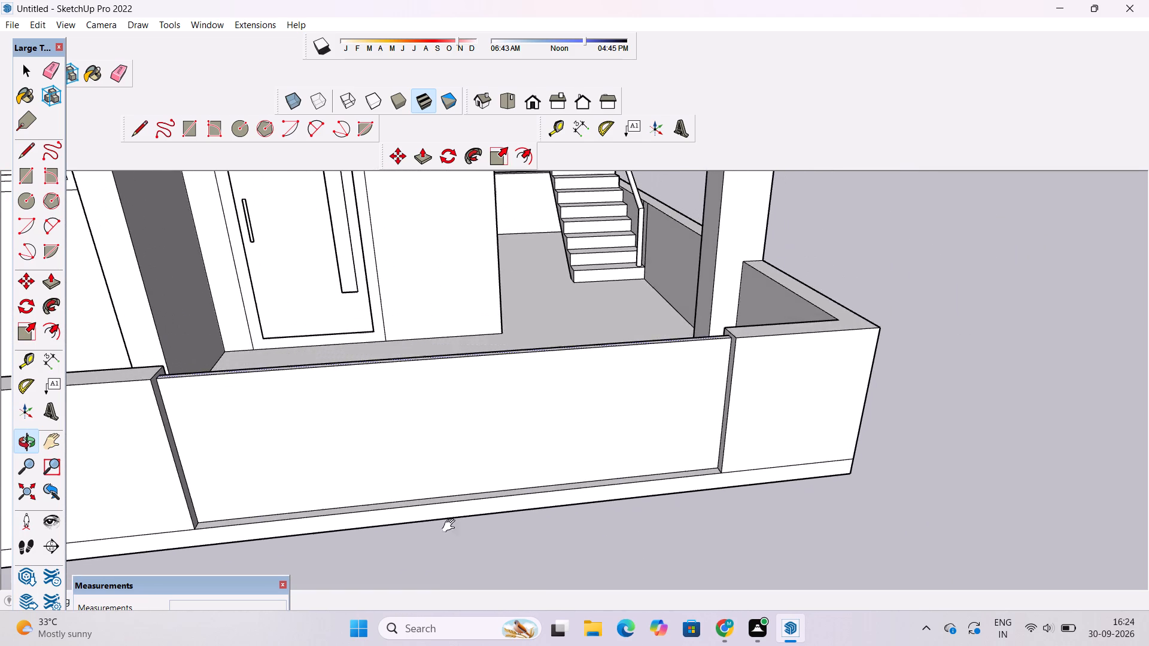
{"action": "left_click_drag", "start_coordinate": [451, 531], "coordinate": [451, 506]}
{"action": "key", "text": "r"}
{"action": "scroll", "coordinate": [437, 479], "scroll_direction": "up", "scroll_amount": 5}
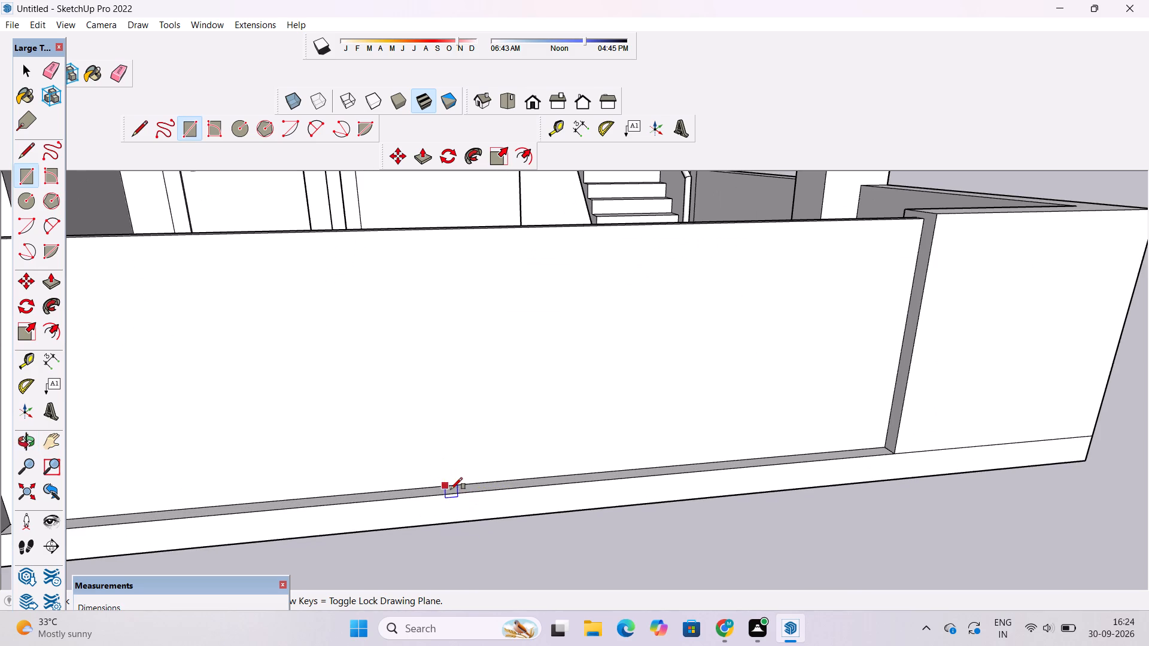
{"action": "scroll", "coordinate": [451, 489], "scroll_direction": "down", "scroll_amount": 7}
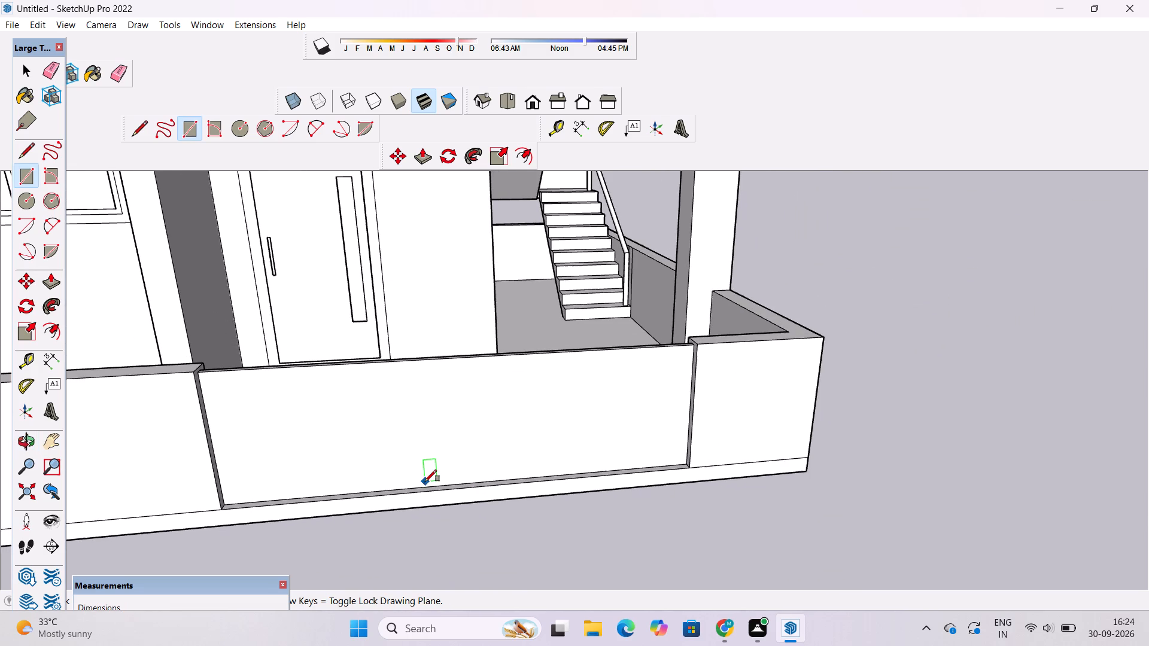
{"action": "scroll", "coordinate": [455, 486], "scroll_direction": "up", "scroll_amount": 2}
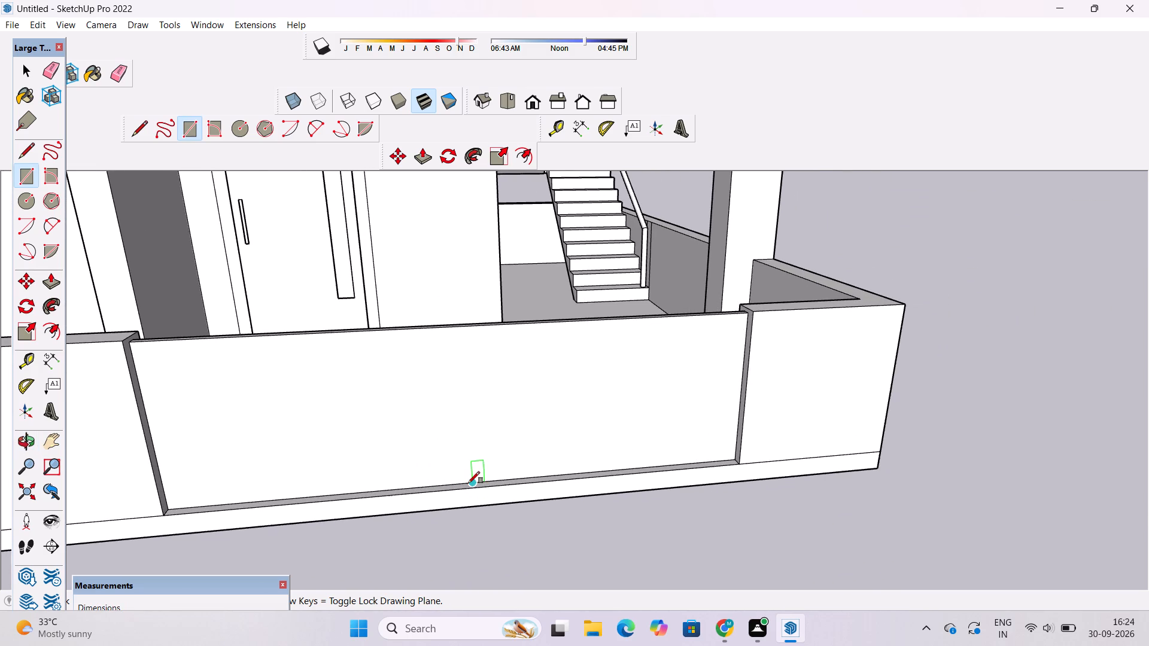
{"action": "scroll", "coordinate": [467, 484], "scroll_direction": "up", "scroll_amount": 10}
{"action": "left_click", "coordinate": [473, 482]}
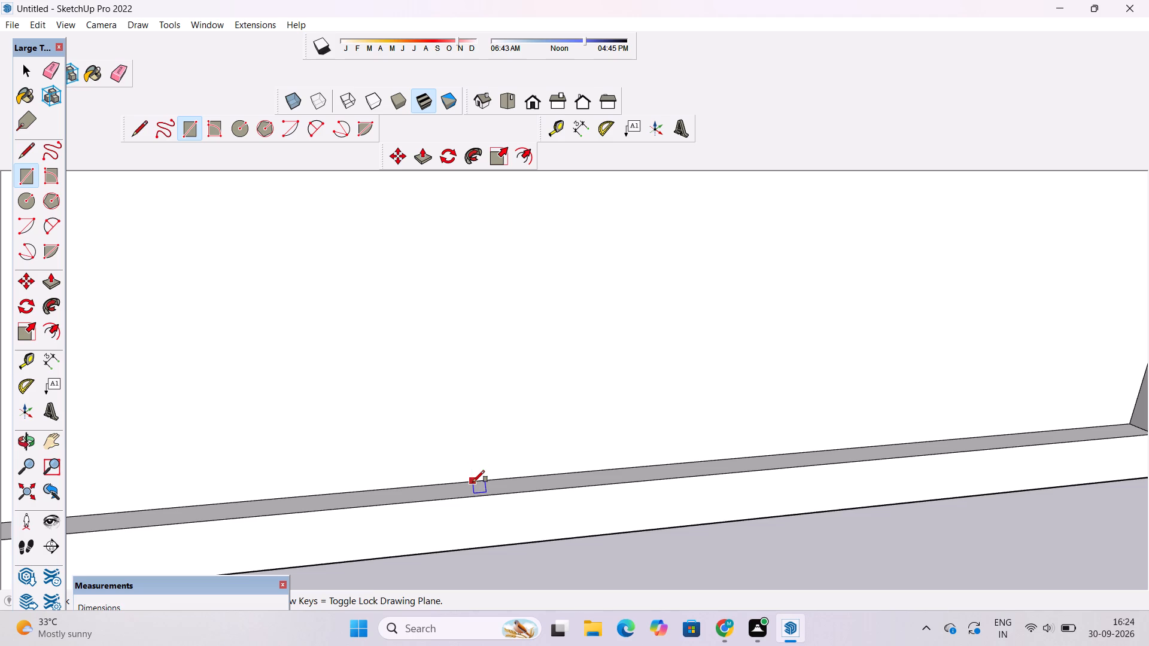
{"action": "scroll", "coordinate": [472, 477], "scroll_direction": "down", "scroll_amount": 11}
{"action": "scroll", "coordinate": [466, 329], "scroll_direction": "up", "scroll_amount": 3}
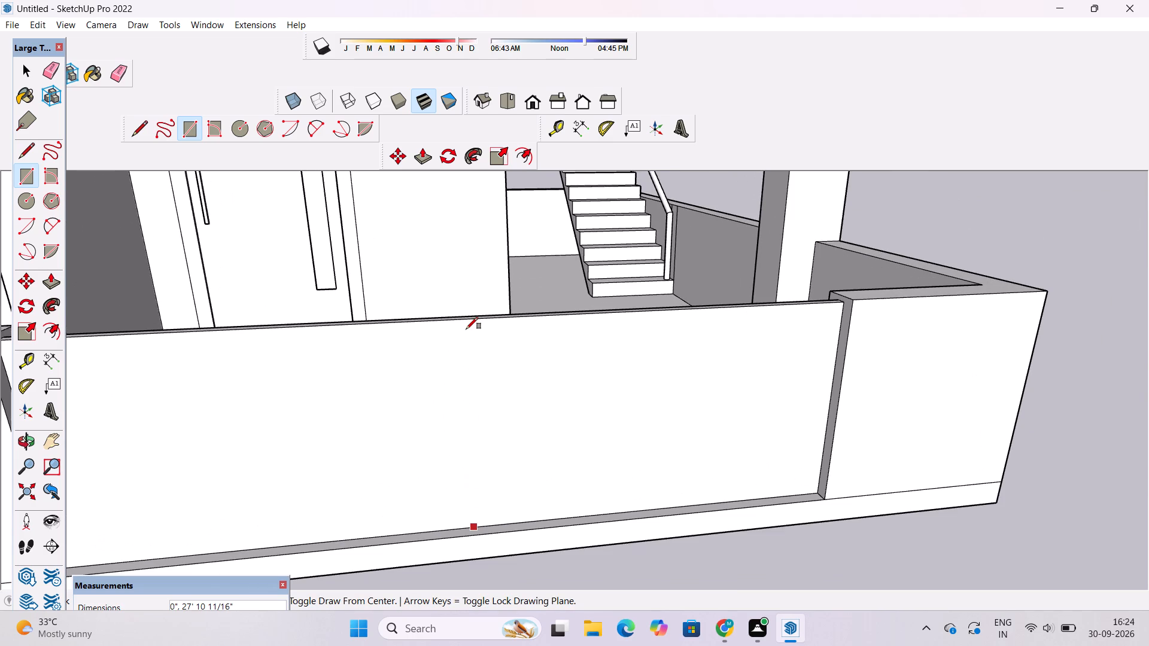
{"action": "scroll", "coordinate": [466, 329], "scroll_direction": "up", "scroll_amount": 2}
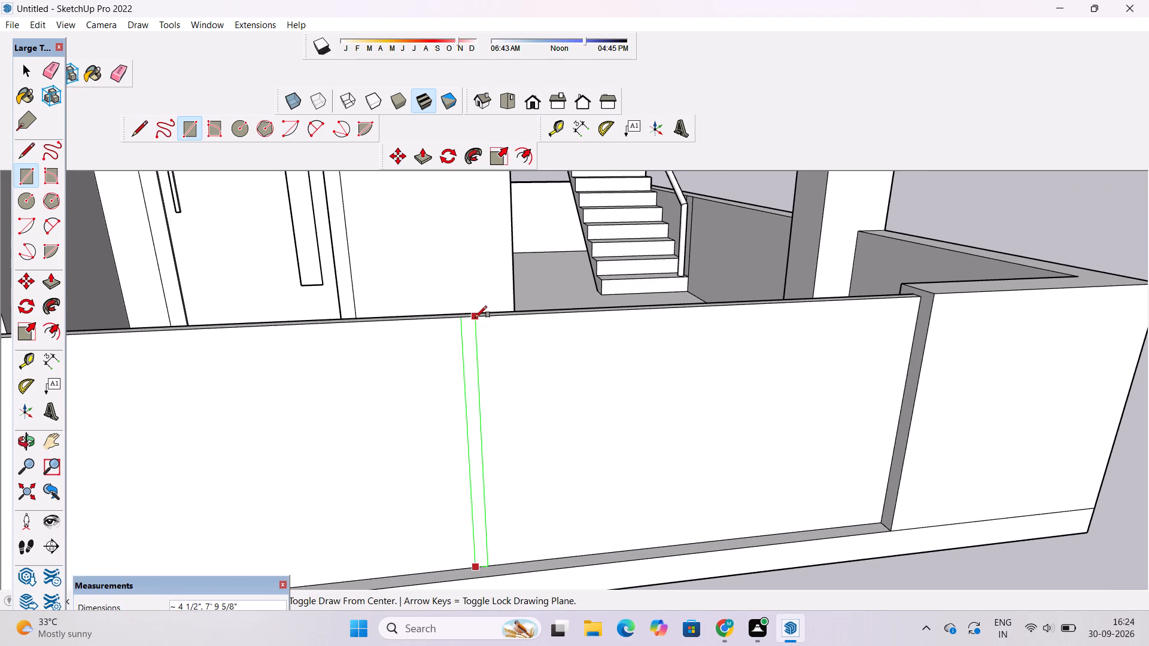
{"action": "left_click", "coordinate": [476, 316]}
{"action": "key", "text": "space"}
{"action": "type", "text": "o"}
{"action": "scroll", "coordinate": [481, 336], "scroll_direction": "down", "scroll_amount": 5}
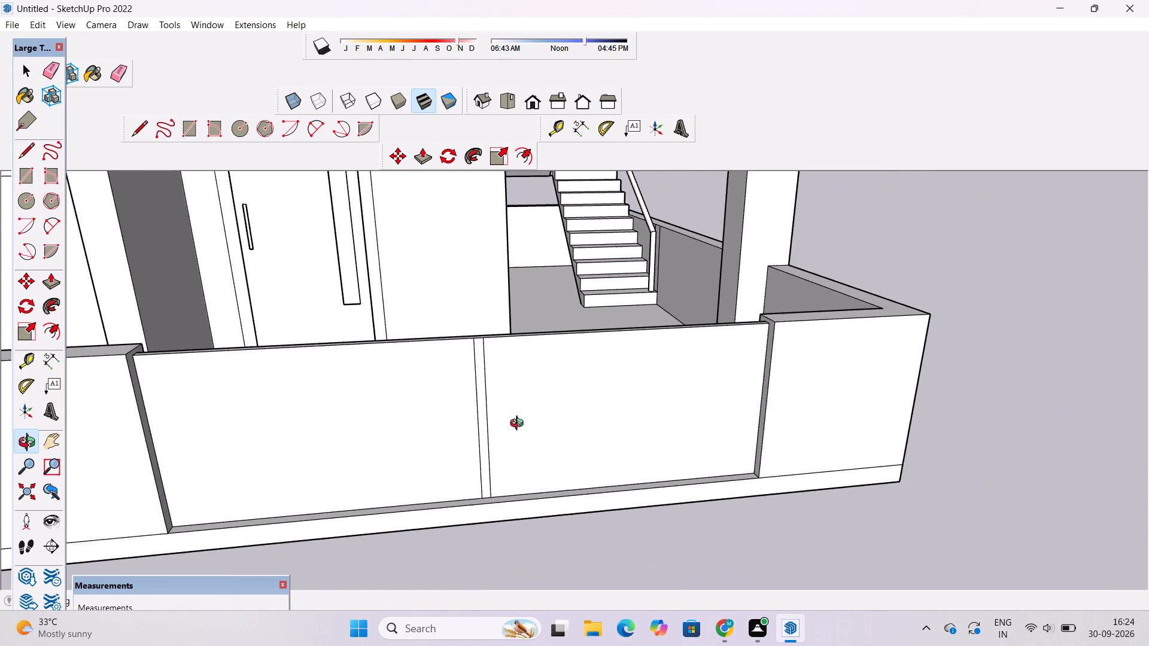
Place vertical guides 3' outward from each long edge of the narrow centre strip on the gate panel.
{"action": "left_click_drag", "start_coordinate": [522, 432], "coordinate": [503, 379]}
{"action": "scroll", "coordinate": [497, 379], "scroll_direction": "down", "scroll_amount": 4}
{"action": "left_click_drag", "start_coordinate": [497, 382], "coordinate": [502, 390], "text": "shift"}
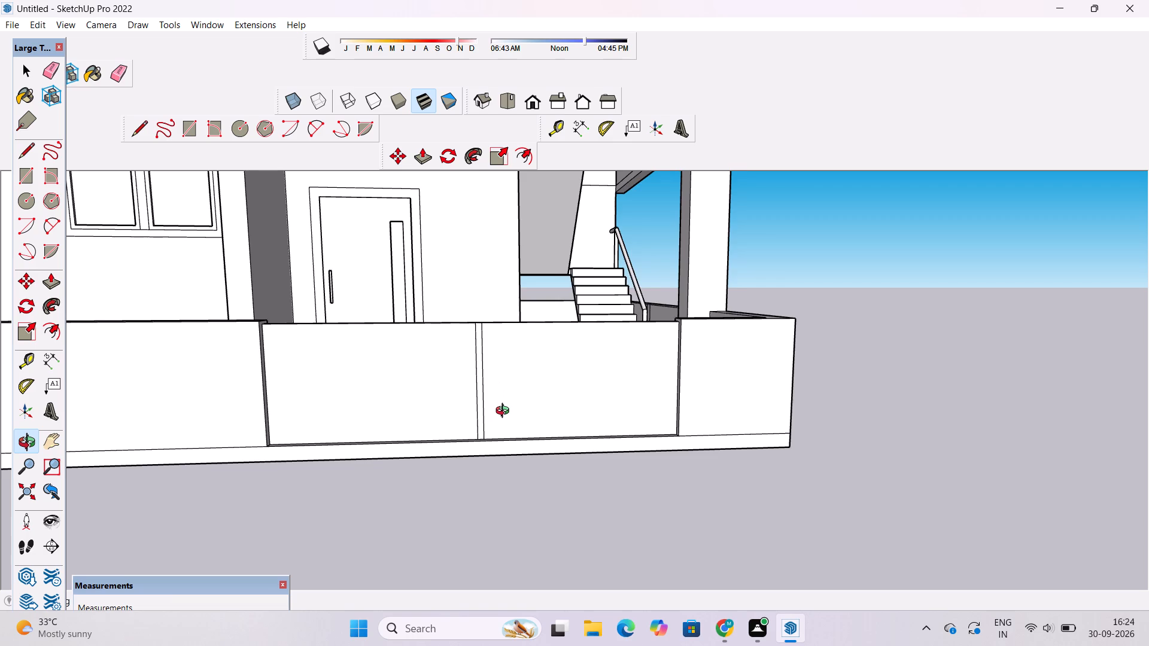
{"action": "scroll", "coordinate": [505, 412], "scroll_direction": "up", "scroll_amount": 2}
{"action": "left_click_drag", "start_coordinate": [505, 425], "coordinate": [502, 413]}
{"action": "left_click_drag", "start_coordinate": [502, 412], "coordinate": [539, 422], "text": "shift"}
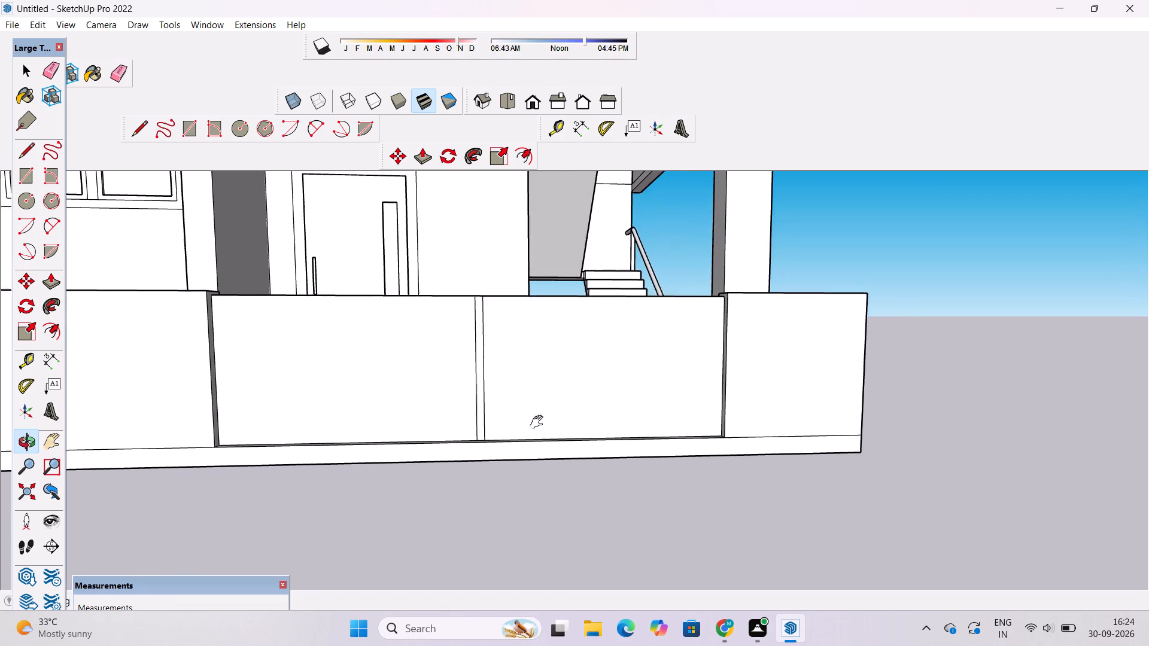
{"action": "left_click_drag", "start_coordinate": [539, 422], "coordinate": [542, 422], "text": "shift"}
{"action": "key", "text": "t"}
{"action": "left_click", "coordinate": [507, 376]}
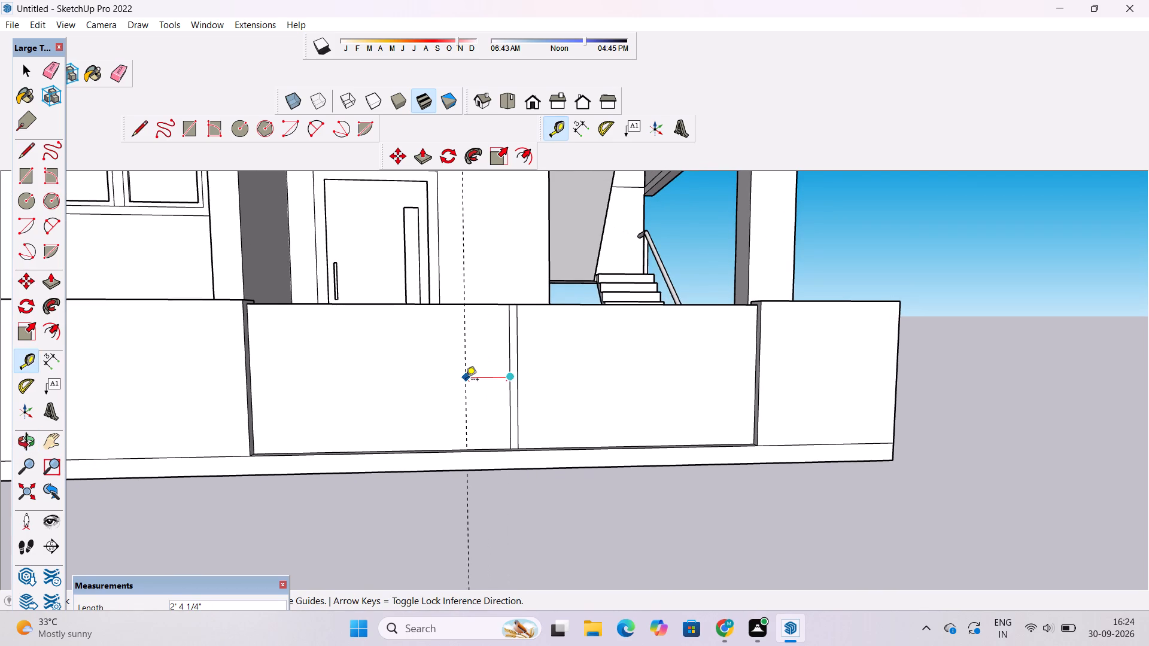
{"action": "type", "text": "3'"}
{"action": "key", "text": "Return"}
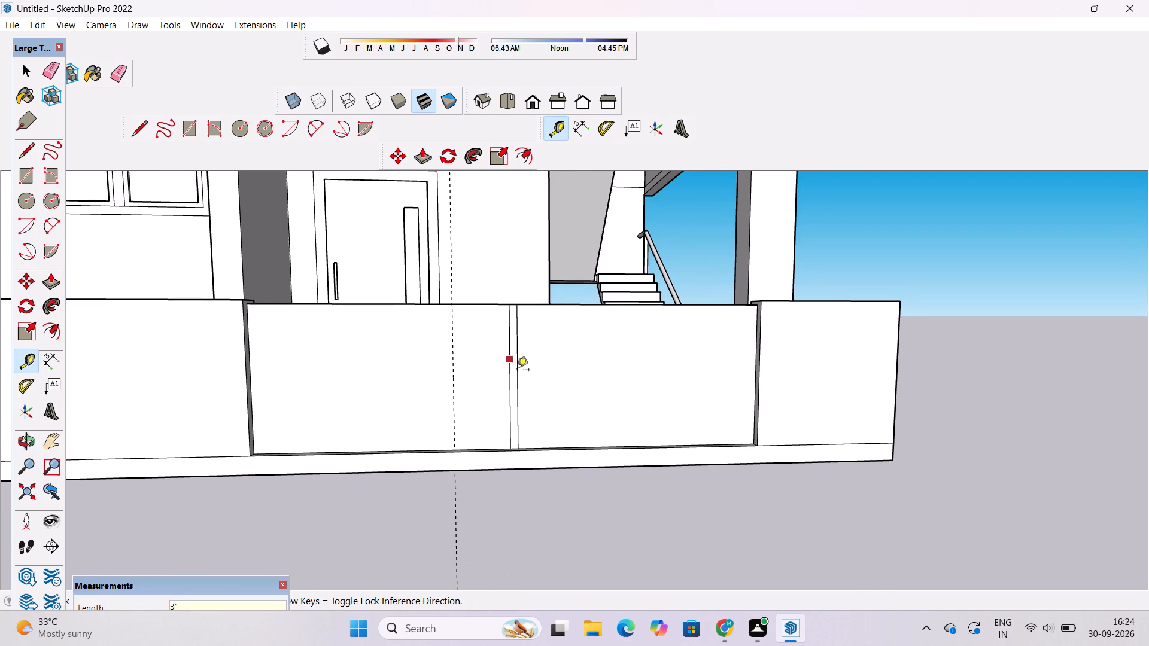
{"action": "left_click", "coordinate": [519, 376]}
{"action": "type", "text": "3'"}
{"action": "key", "text": "Return"}
Draw two vertical lines 7' 9 5/8" high along the guides, from the gate panel's bottom edge to its top edge.
{"action": "key", "text": "l"}
{"action": "scroll", "coordinate": [563, 426], "scroll_direction": "up", "scroll_amount": 8}
{"action": "left_click", "coordinate": [580, 464]}
{"action": "scroll", "coordinate": [580, 464], "scroll_direction": "down", "scroll_amount": 7}
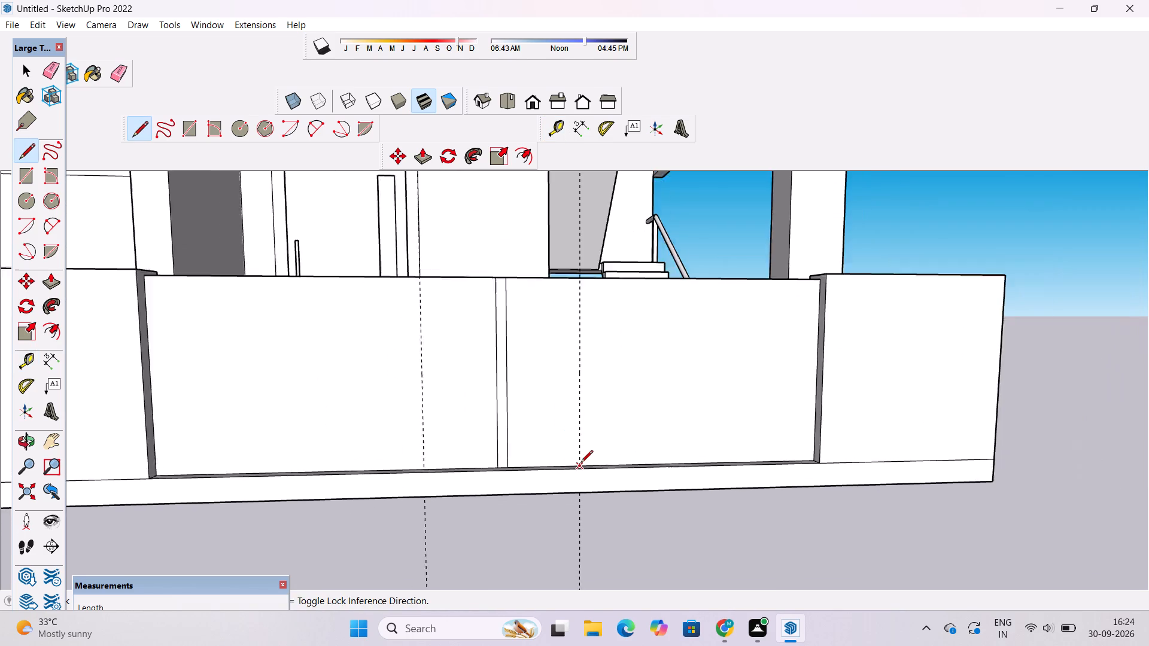
{"action": "scroll", "coordinate": [580, 464], "scroll_direction": "down", "scroll_amount": 1}
{"action": "left_click", "coordinate": [581, 311]}
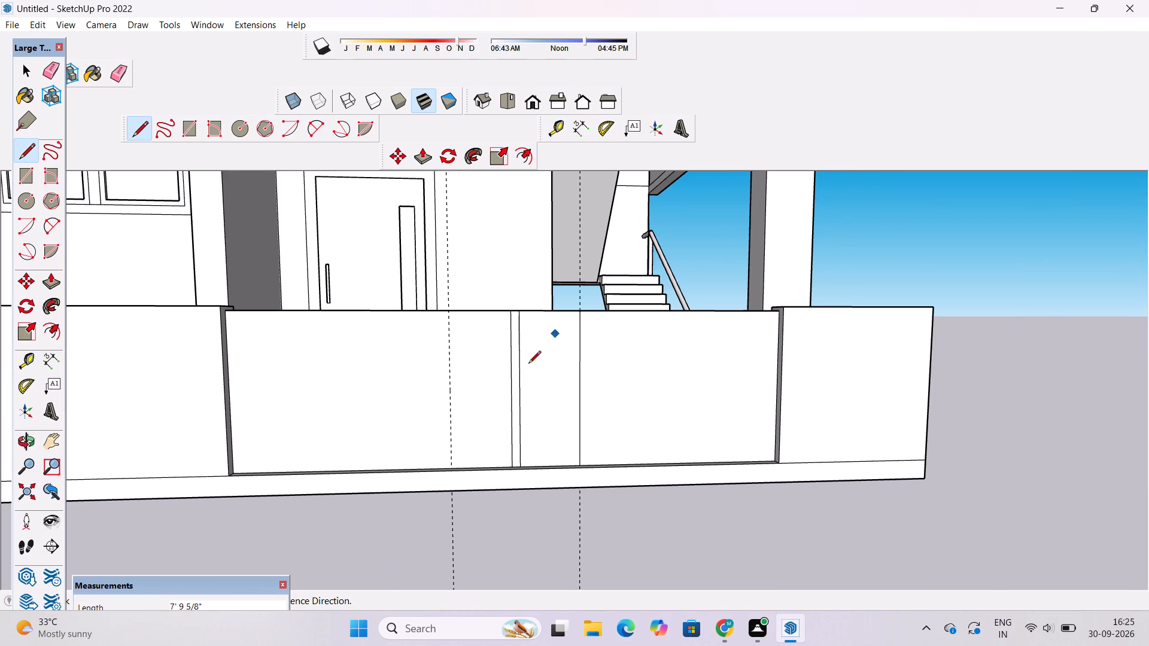
{"action": "scroll", "coordinate": [461, 468], "scroll_direction": "up", "scroll_amount": 8}
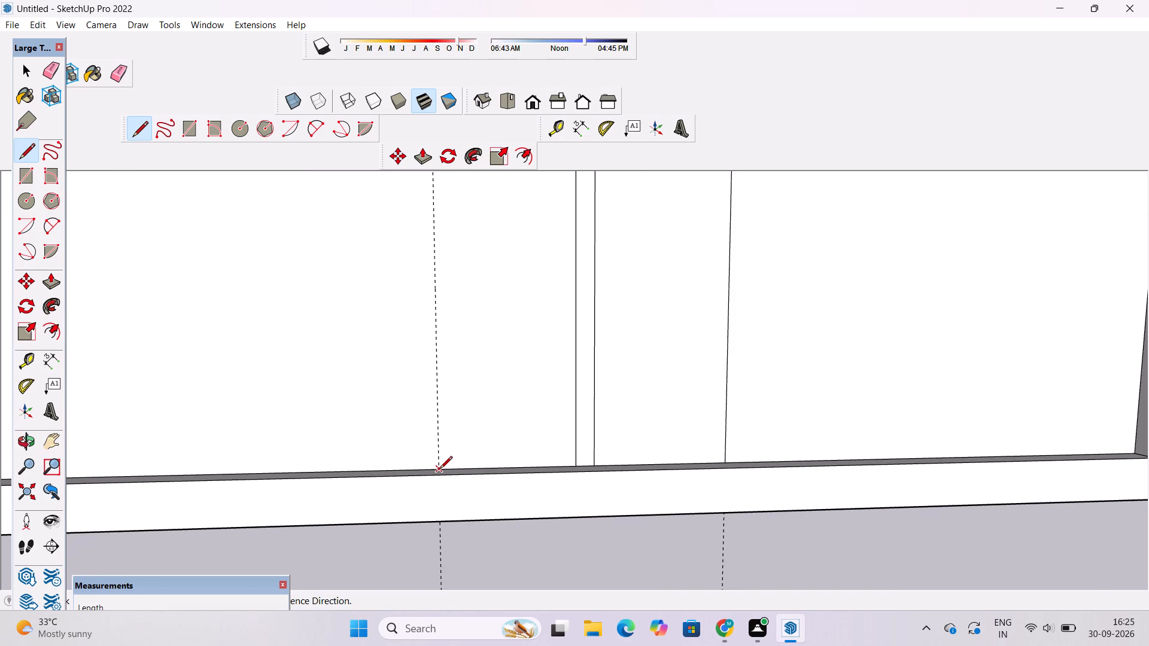
{"action": "left_click", "coordinate": [440, 470]}
{"action": "scroll", "coordinate": [440, 470], "scroll_direction": "down", "scroll_amount": 8}
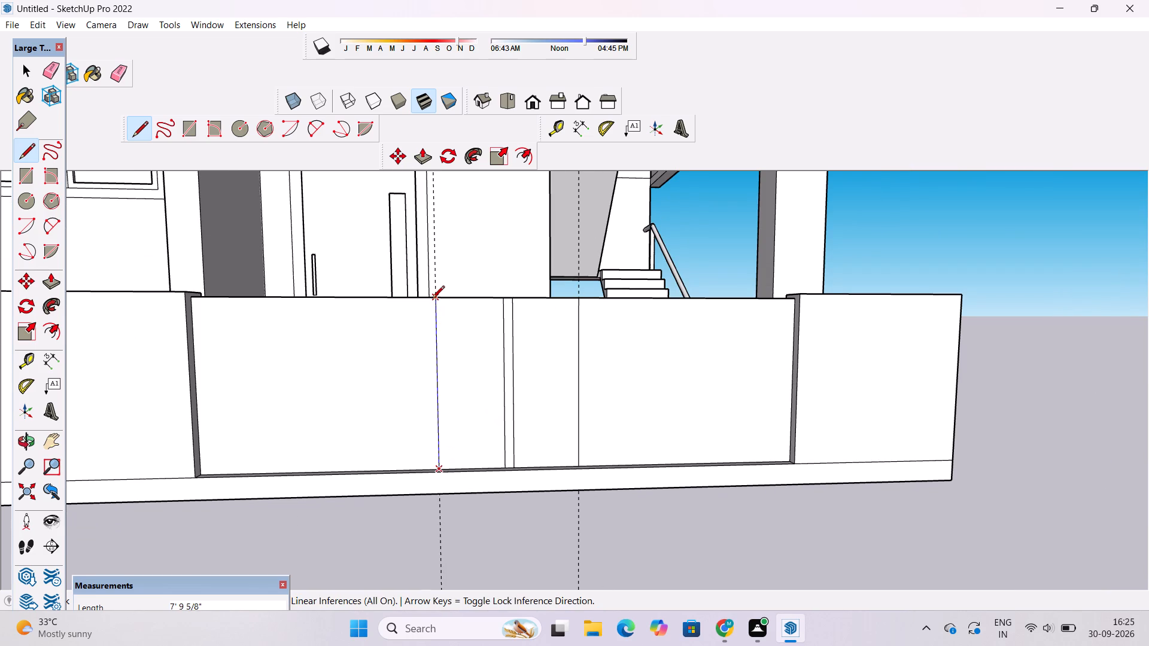
{"action": "left_click", "coordinate": [432, 299]}
{"action": "key", "text": "space"}
Erase the two vertical guides crossing the gate panel.
{"action": "key", "text": "e"}
{"action": "scroll", "coordinate": [494, 451], "scroll_direction": "down", "scroll_amount": 5}
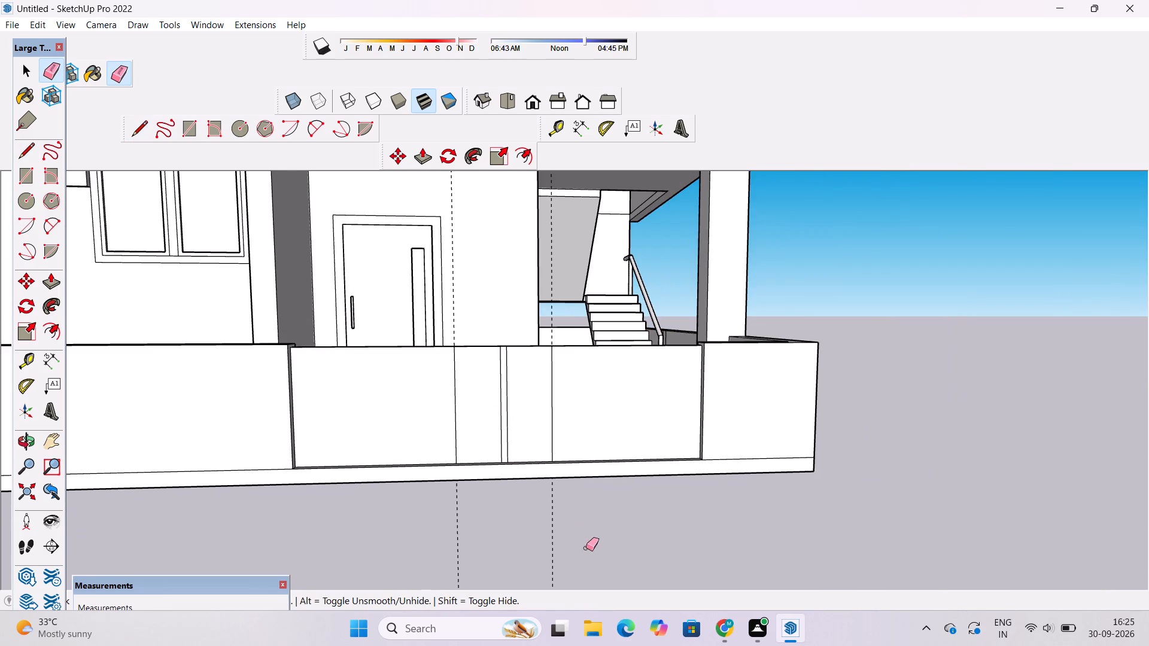
{"action": "left_click_drag", "start_coordinate": [585, 549], "coordinate": [465, 543]}
{"action": "left_click_drag", "start_coordinate": [467, 537], "coordinate": [455, 544]}
Examine the divided gate panel and the front boundary wall from several angles around the front of the house.
{"action": "key", "text": "o"}
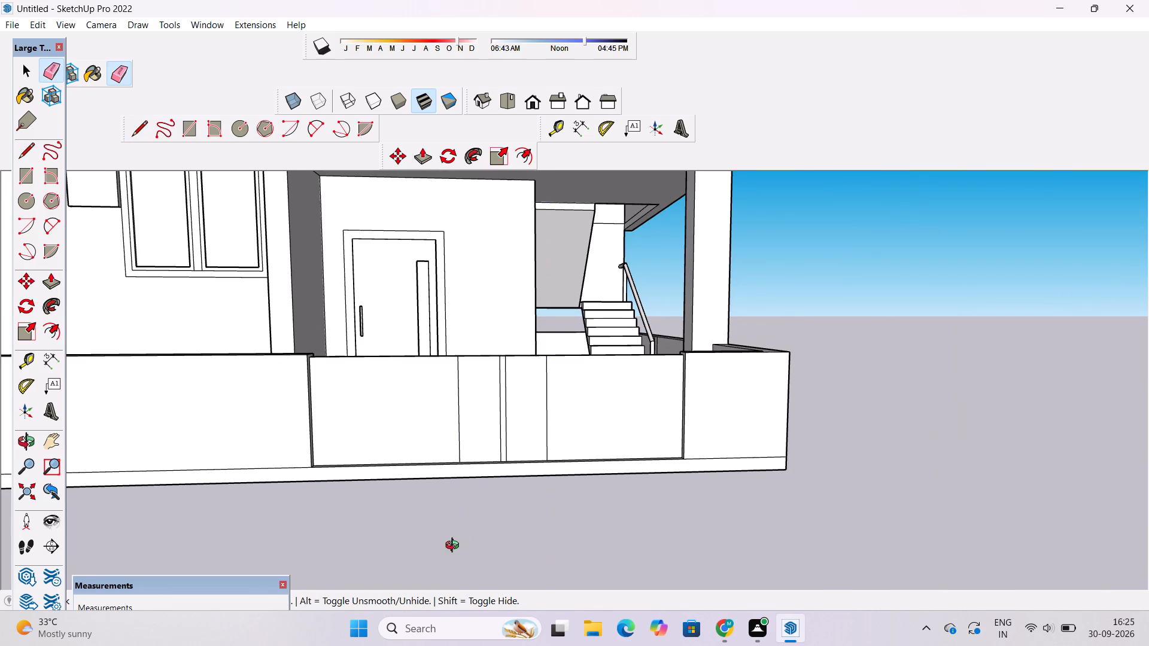
{"action": "left_click_drag", "start_coordinate": [515, 493], "coordinate": [538, 514]}
{"action": "scroll", "coordinate": [538, 514], "scroll_direction": "down", "scroll_amount": 4}
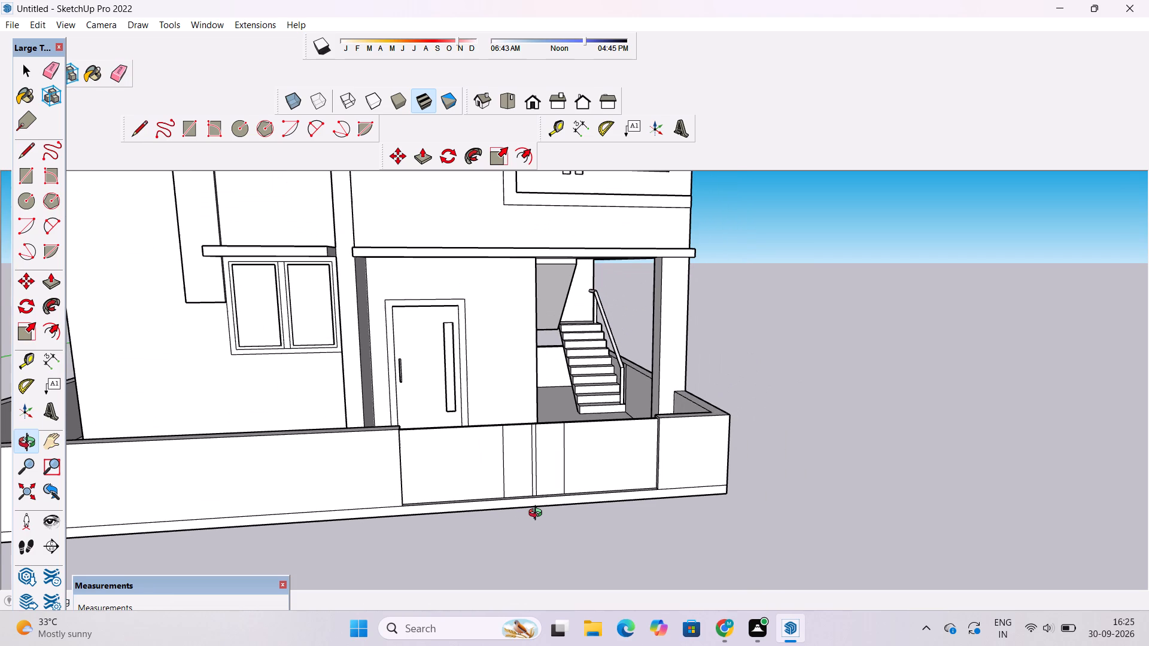
{"action": "scroll", "coordinate": [538, 514], "scroll_direction": "up", "scroll_amount": 2}
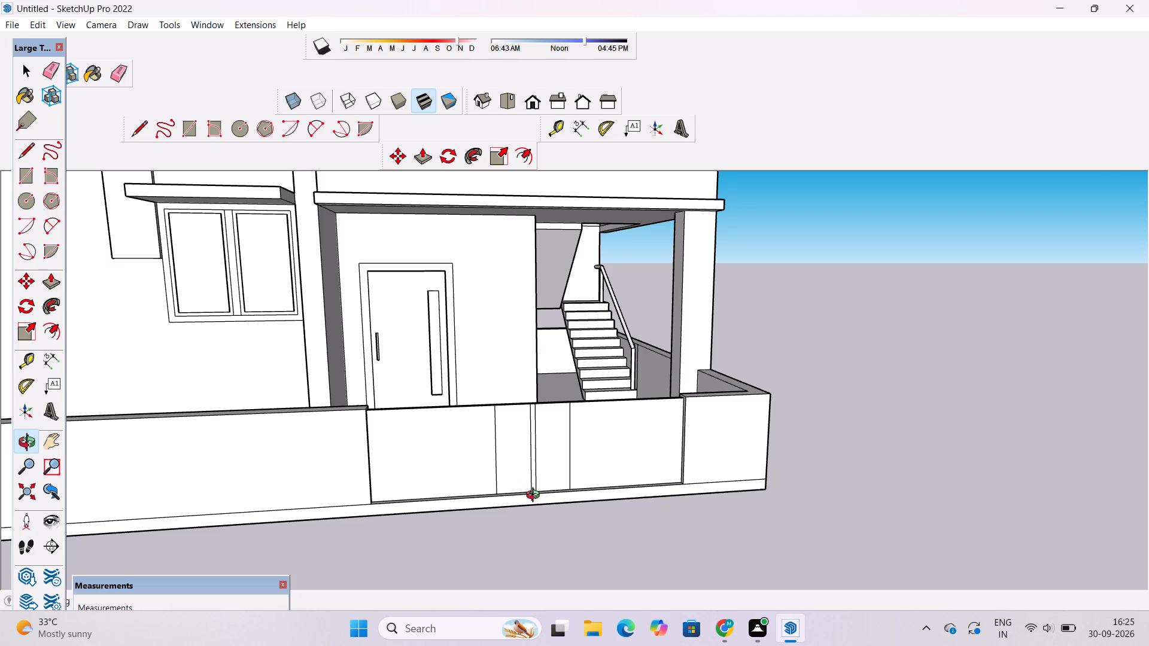
{"action": "scroll", "coordinate": [539, 496], "scroll_direction": "down", "scroll_amount": 4}
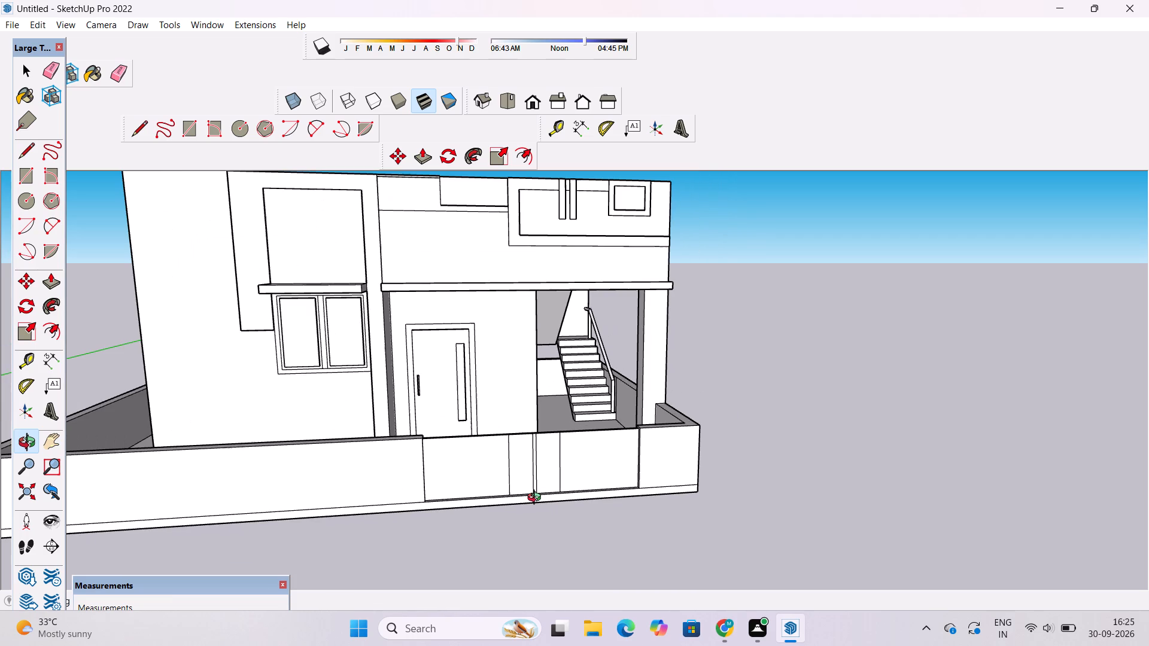
{"action": "scroll", "coordinate": [534, 500], "scroll_direction": "up", "scroll_amount": 1}
{"action": "left_click_drag", "start_coordinate": [545, 491], "coordinate": [439, 471]}
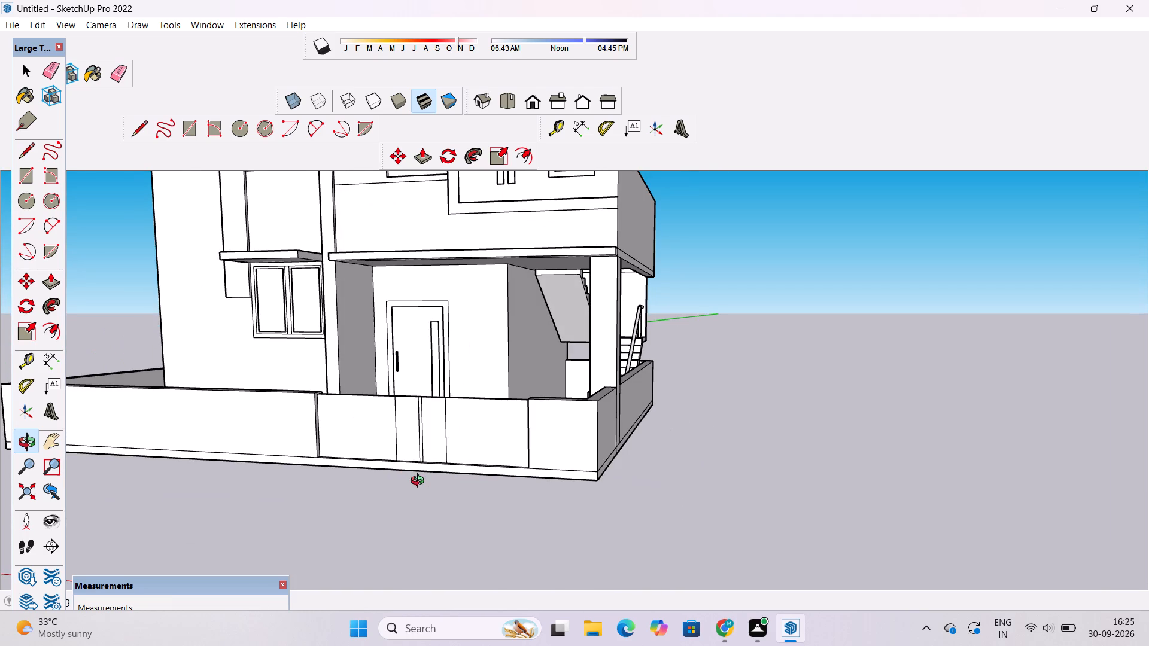
{"action": "scroll", "coordinate": [420, 483], "scroll_direction": "up", "scroll_amount": 3}
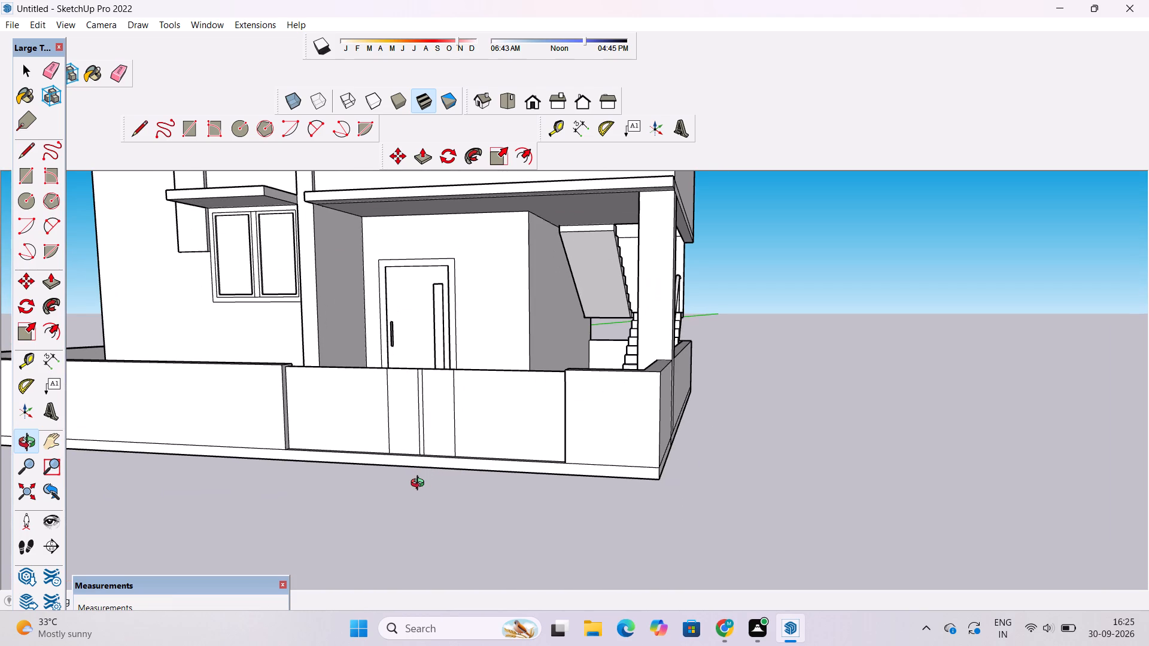
{"action": "left_click_drag", "start_coordinate": [447, 459], "coordinate": [475, 490]}
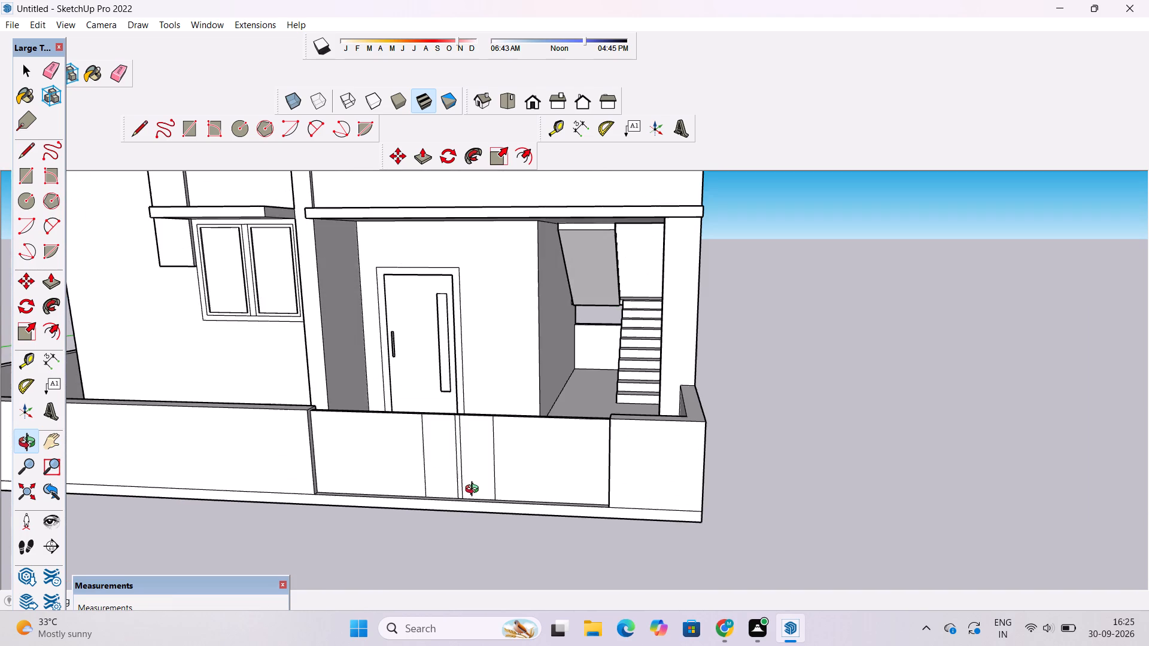
{"action": "left_click_drag", "start_coordinate": [475, 490], "coordinate": [475, 491]}
{"action": "scroll", "coordinate": [475, 491], "scroll_direction": "down", "scroll_amount": 2}
{"action": "left_click_drag", "start_coordinate": [472, 488], "coordinate": [606, 479], "text": "shift"}
{"action": "scroll", "coordinate": [594, 476], "scroll_direction": "up", "scroll_amount": 3}
{"action": "left_click_drag", "start_coordinate": [556, 474], "coordinate": [634, 465]}
{"action": "scroll", "coordinate": [631, 467], "scroll_direction": "down", "scroll_amount": 5}
{"action": "left_click_drag", "start_coordinate": [629, 466], "coordinate": [588, 491]}
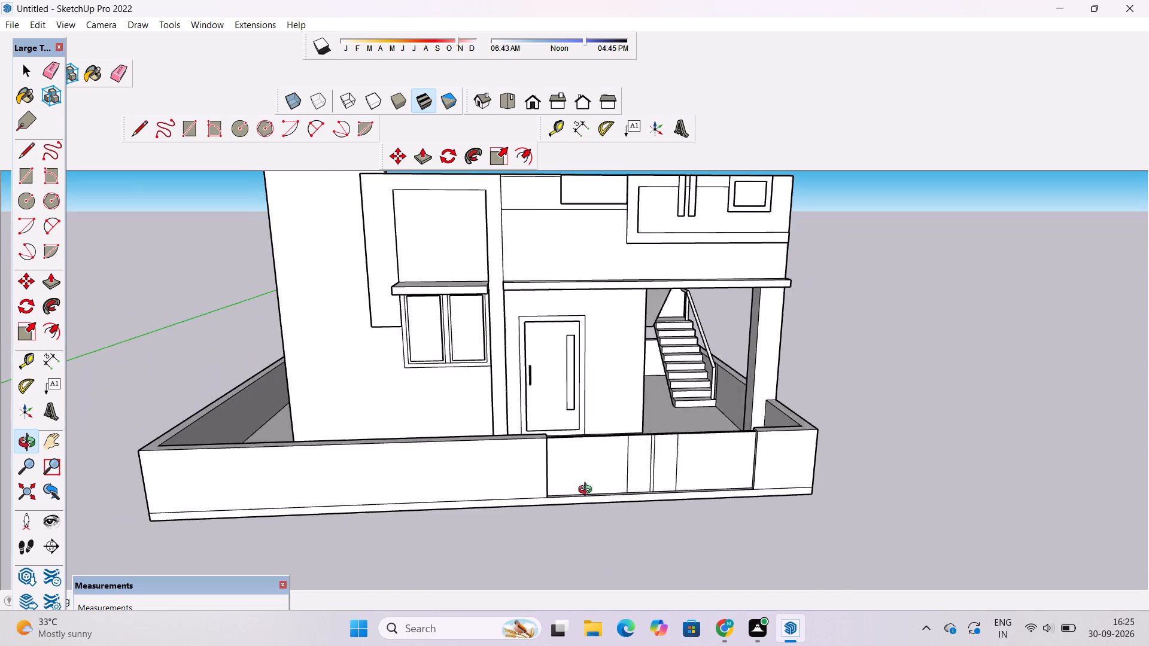
{"action": "left_click_drag", "start_coordinate": [588, 491], "coordinate": [579, 493]}
{"action": "left_click_drag", "start_coordinate": [536, 501], "coordinate": [576, 477], "text": "shift"}
Erase the horizontal base line on the long front boundary wall section beside the gate.
{"action": "scroll", "coordinate": [315, 499], "scroll_direction": "up", "scroll_amount": 4}
{"action": "left_click_drag", "start_coordinate": [285, 502], "coordinate": [425, 483], "text": "shift"}
{"action": "key", "text": "e"}
{"action": "scroll", "coordinate": [393, 462], "scroll_direction": "up", "scroll_amount": 1}
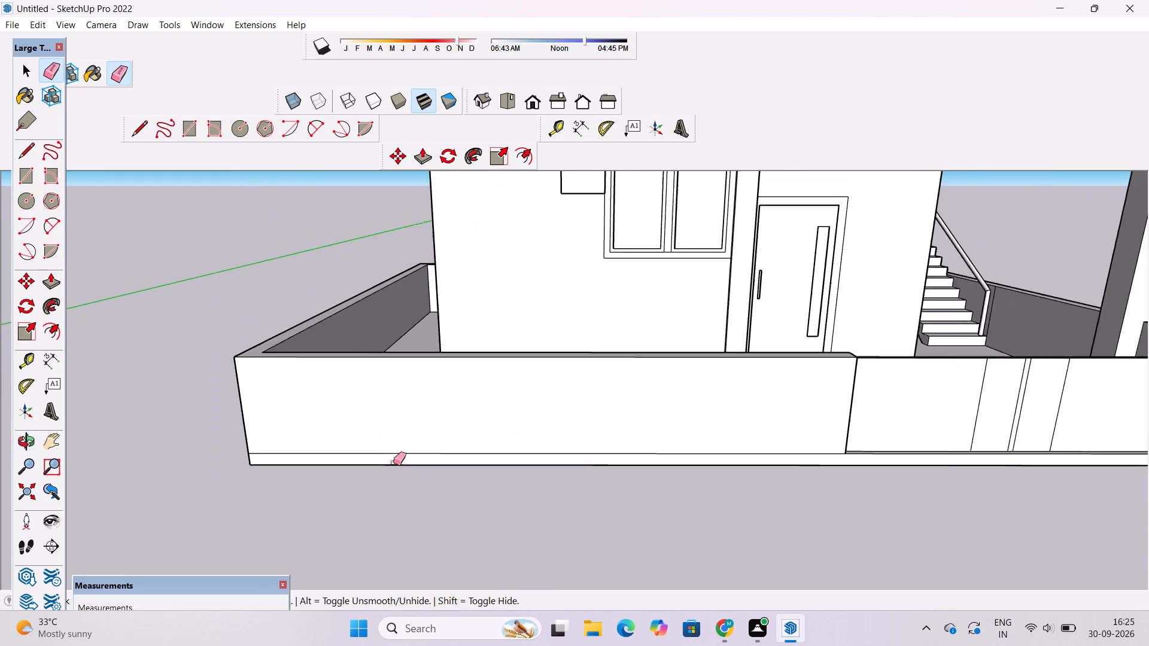
{"action": "scroll", "coordinate": [393, 462], "scroll_direction": "up", "scroll_amount": 2}
{"action": "left_click_drag", "start_coordinate": [402, 448], "coordinate": [405, 456]}
Draw a 1' vertical line from the gate opening's lower corner at the long wall section down to the wall's bottom edge.
{"action": "key", "text": "o"}
{"action": "scroll", "coordinate": [404, 458], "scroll_direction": "down", "scroll_amount": 10}
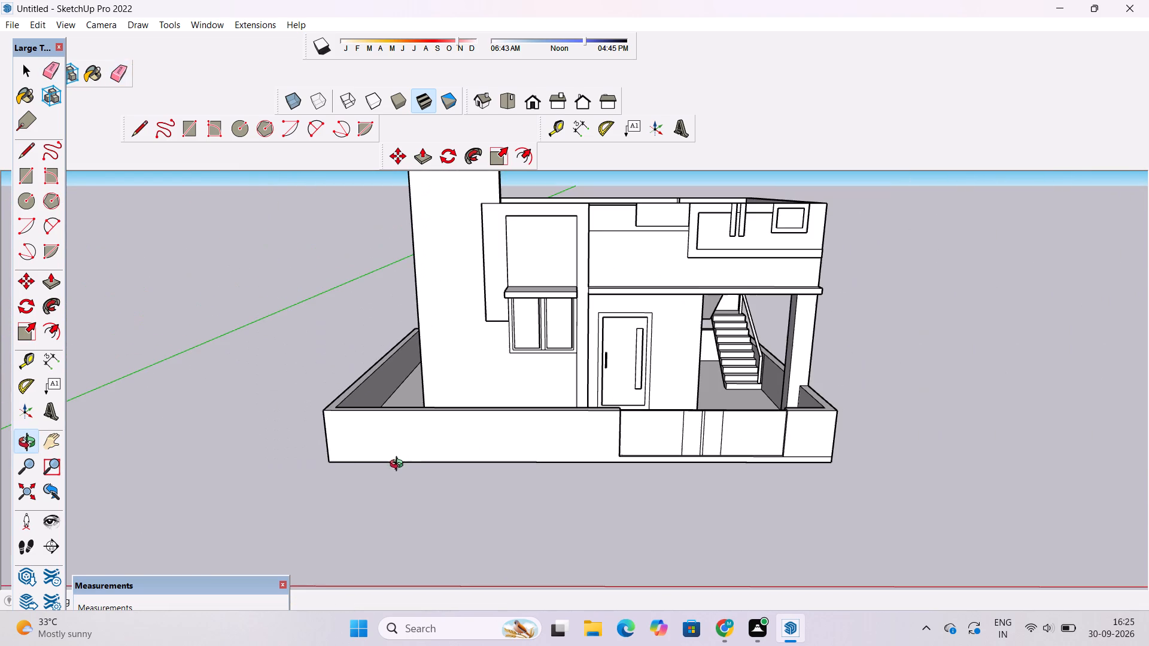
{"action": "scroll", "coordinate": [801, 471], "scroll_direction": "up", "scroll_amount": 1}
{"action": "scroll", "coordinate": [737, 470], "scroll_direction": "up", "scroll_amount": 7}
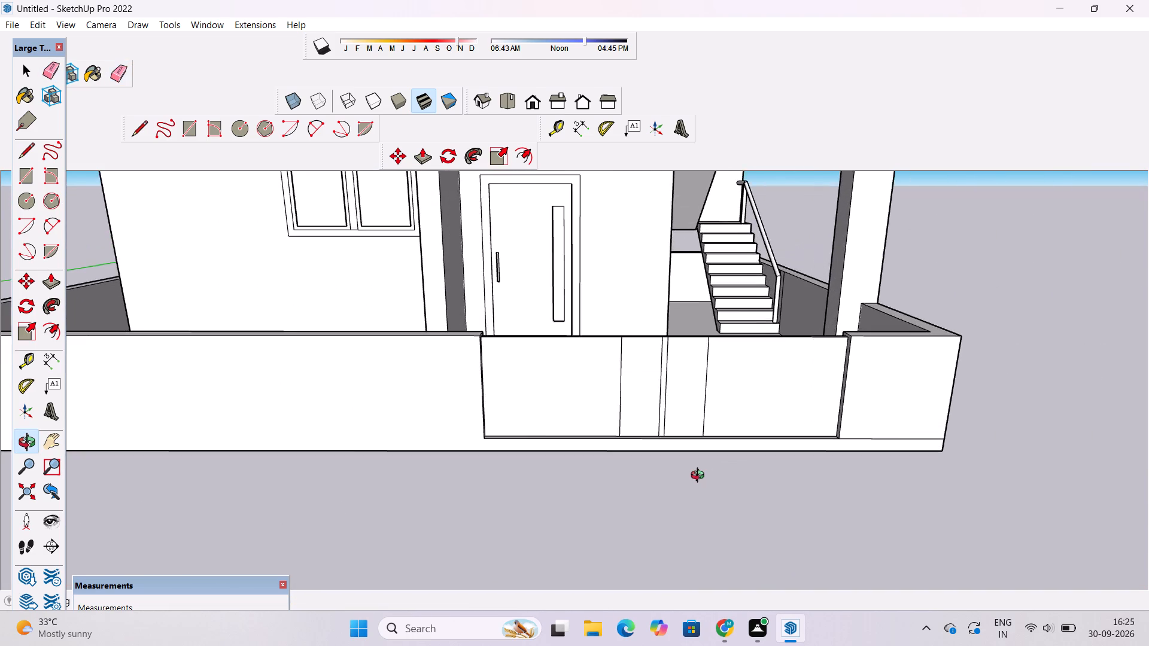
{"action": "left_click_drag", "start_coordinate": [609, 505], "coordinate": [607, 471]}
{"action": "left_click_drag", "start_coordinate": [569, 444], "coordinate": [554, 398], "text": "shift"}
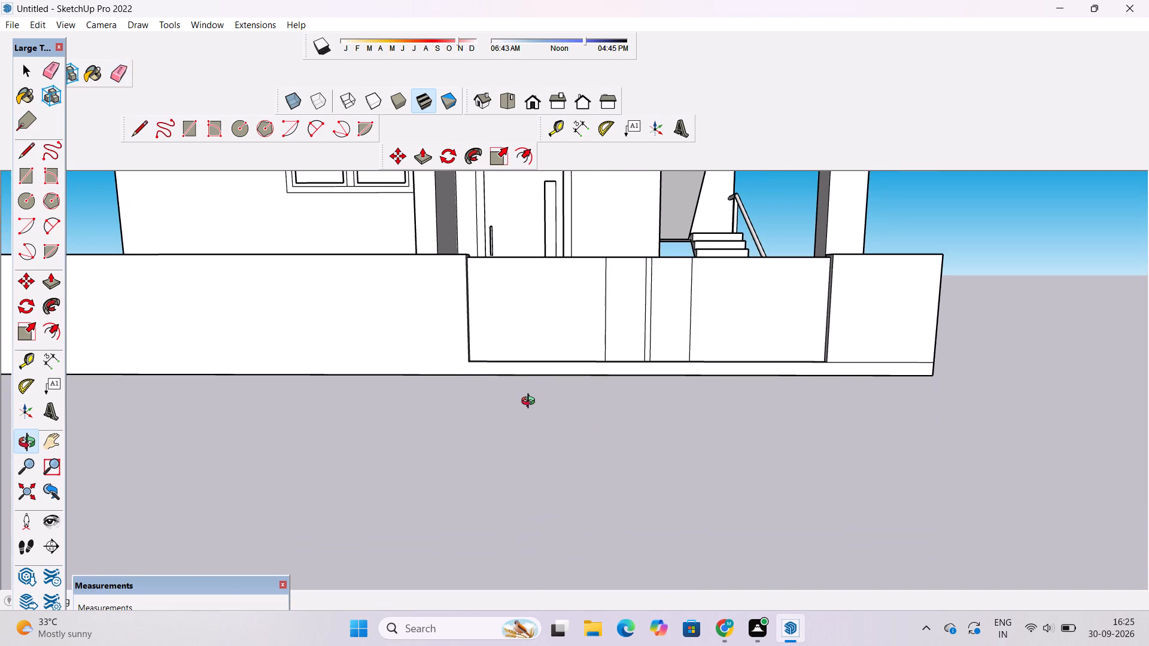
{"action": "scroll", "coordinate": [438, 377], "scroll_direction": "up", "scroll_amount": 4}
{"action": "left_click_drag", "start_coordinate": [488, 366], "coordinate": [510, 423]}
{"action": "scroll", "coordinate": [510, 422], "scroll_direction": "up", "scroll_amount": 4}
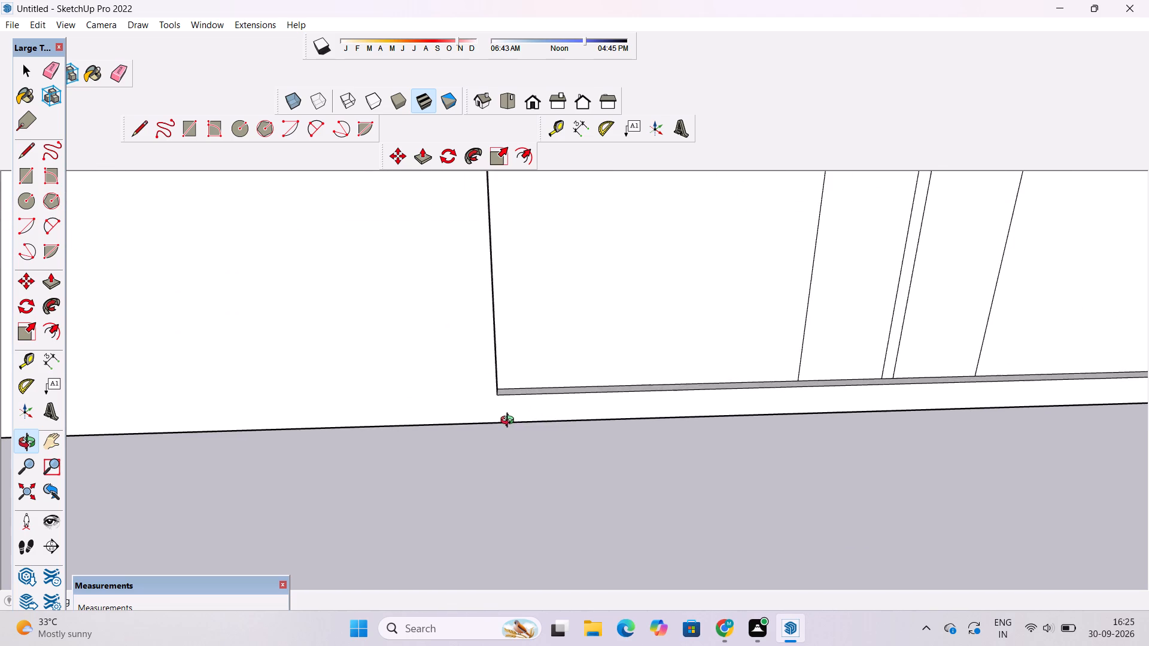
{"action": "left_click_drag", "start_coordinate": [510, 421], "coordinate": [449, 453], "text": "shift"}
{"action": "left_click_drag", "start_coordinate": [448, 453], "coordinate": [399, 456]}
{"action": "key", "text": "l"}
{"action": "scroll", "coordinate": [373, 437], "scroll_direction": "up", "scroll_amount": 4}
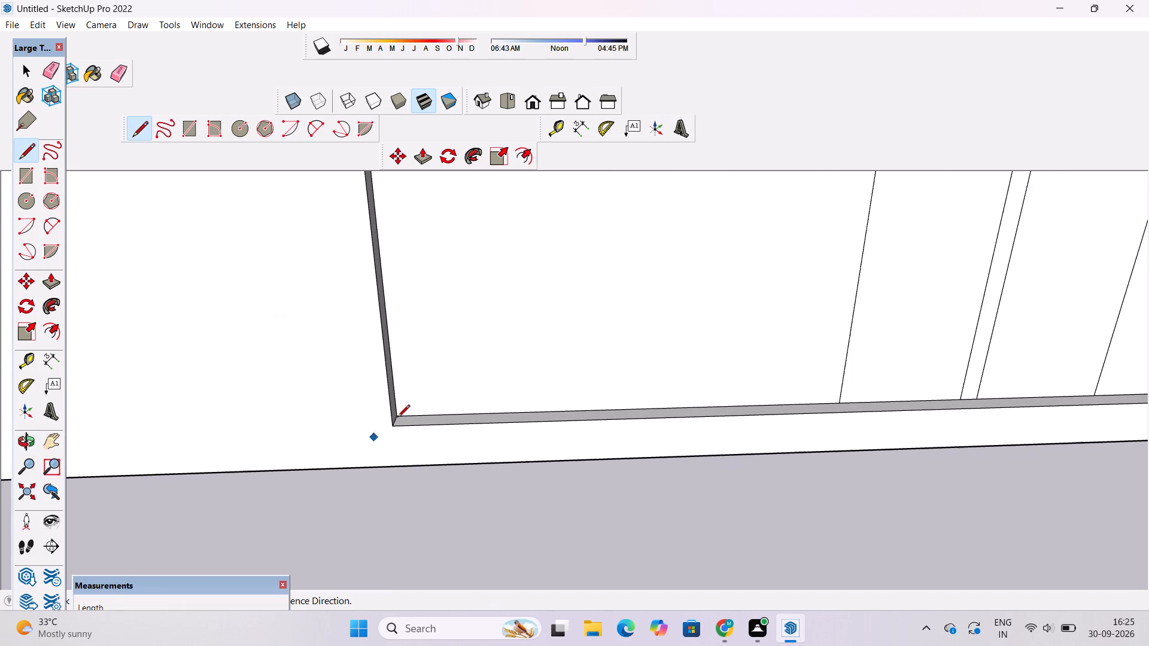
{"action": "left_click", "coordinate": [395, 429]}
{"action": "left_click", "coordinate": [394, 469]}
Draw a 1' vertical line below the gate opening's other lower corner and erase the base line on the adjoining short wall section.
{"action": "scroll", "coordinate": [230, 424], "scroll_direction": "down", "scroll_amount": 13}
{"action": "scroll", "coordinate": [734, 424], "scroll_direction": "up", "scroll_amount": 15}
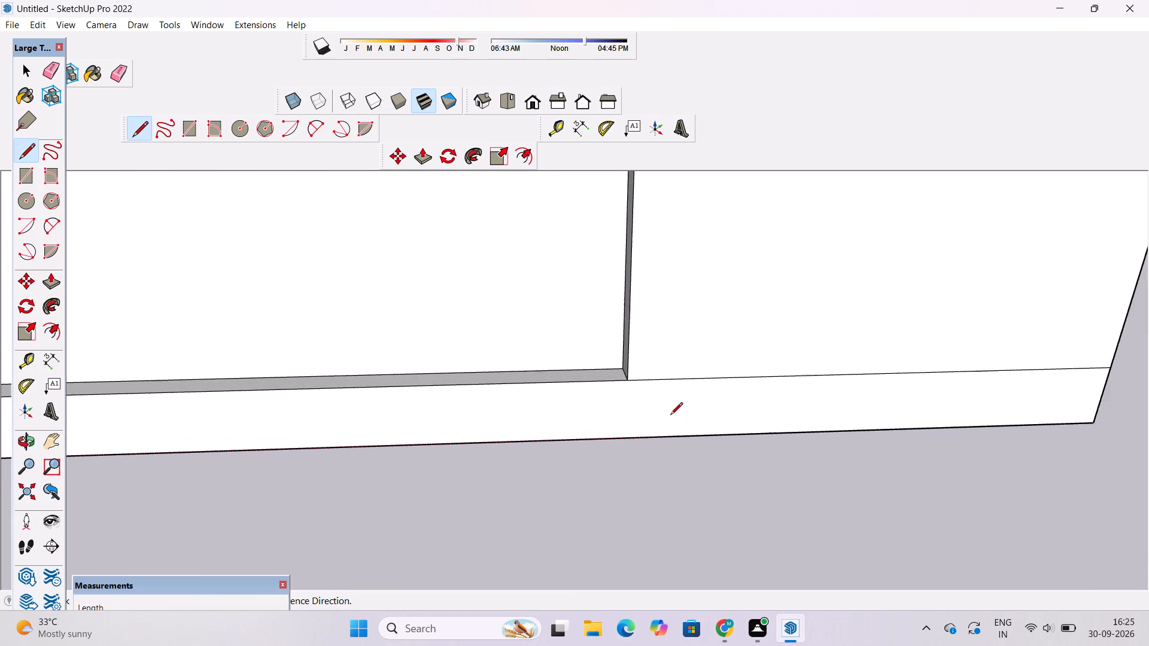
{"action": "left_click", "coordinate": [623, 377]}
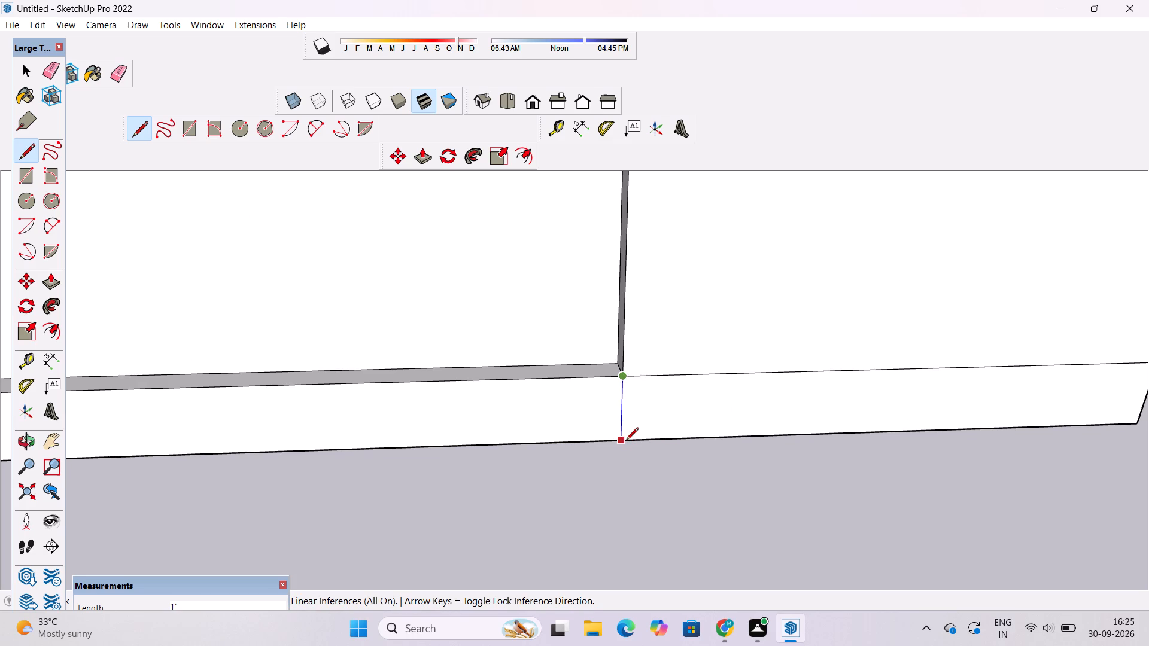
{"action": "left_click", "coordinate": [626, 440]}
{"action": "key", "text": "space"}
{"action": "type", "text": "e"}
{"action": "left_click_drag", "start_coordinate": [738, 347], "coordinate": [710, 396]}
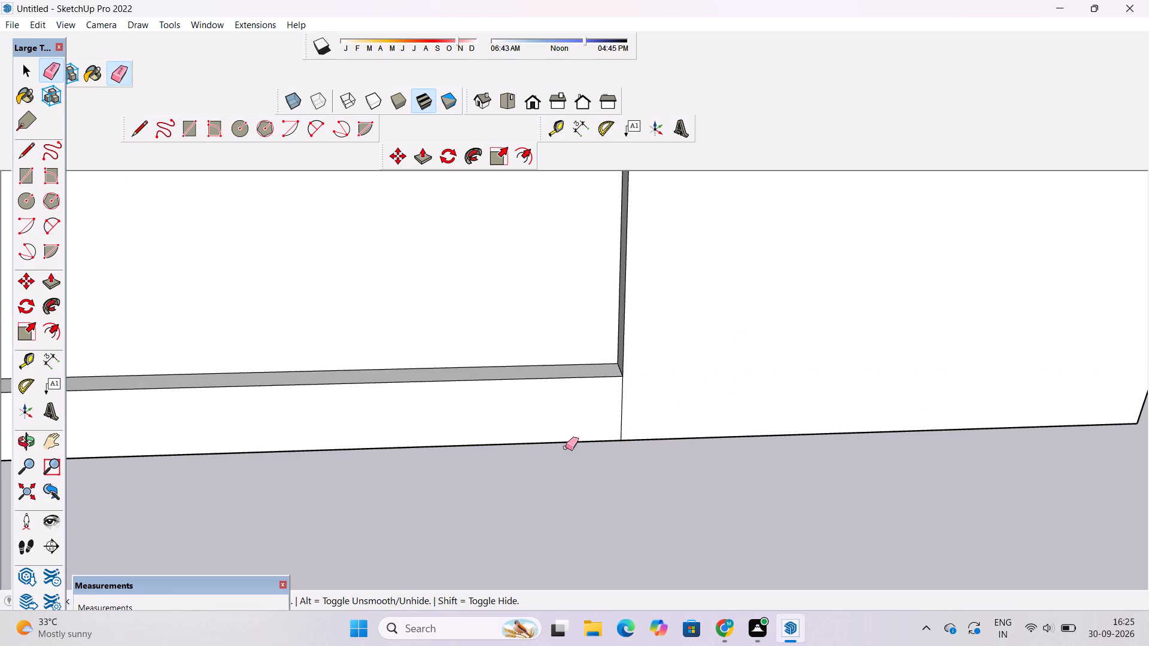
Erase the base line on the stair-side boundary wall from the front corner up to and across the column.
{"action": "scroll", "coordinate": [498, 458], "scroll_direction": "down", "scroll_amount": 11}
{"action": "key", "text": "o"}
{"action": "left_click_drag", "start_coordinate": [931, 401], "coordinate": [644, 371]}
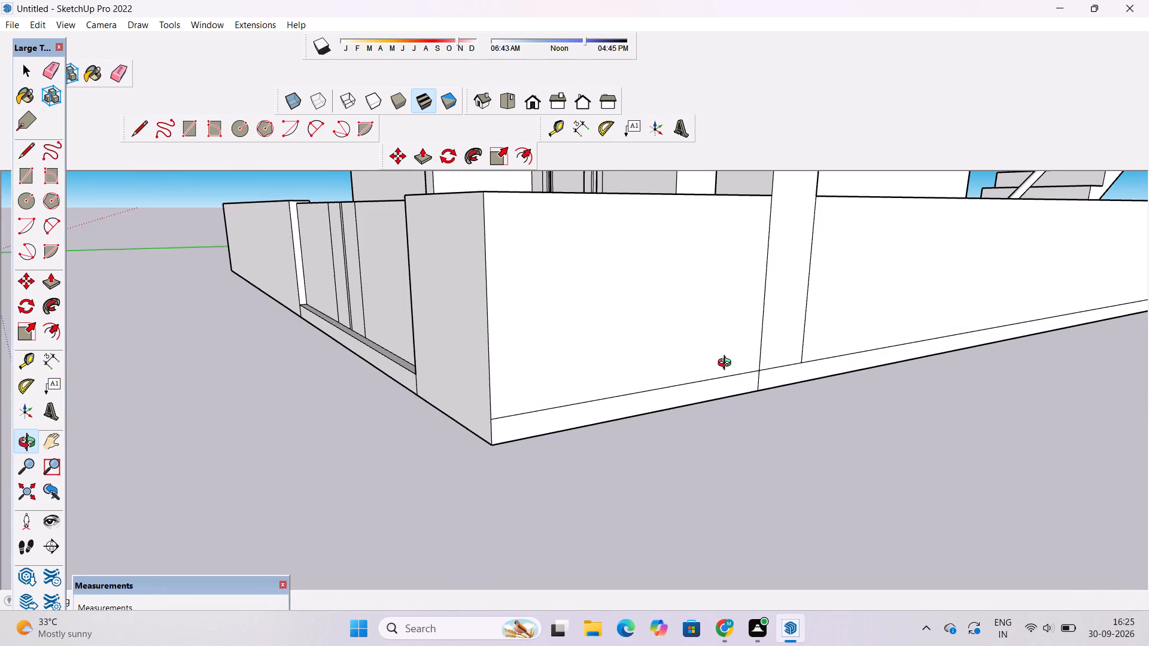
{"action": "left_click_drag", "start_coordinate": [721, 364], "coordinate": [652, 484], "text": "shift"}
{"action": "left_click_drag", "start_coordinate": [724, 470], "coordinate": [667, 419]}
{"action": "left_click_drag", "start_coordinate": [665, 418], "coordinate": [630, 432], "text": "shift"}
{"action": "left_click_drag", "start_coordinate": [614, 445], "coordinate": [598, 462]}
{"action": "left_click_drag", "start_coordinate": [493, 476], "coordinate": [491, 478], "text": "shift"}
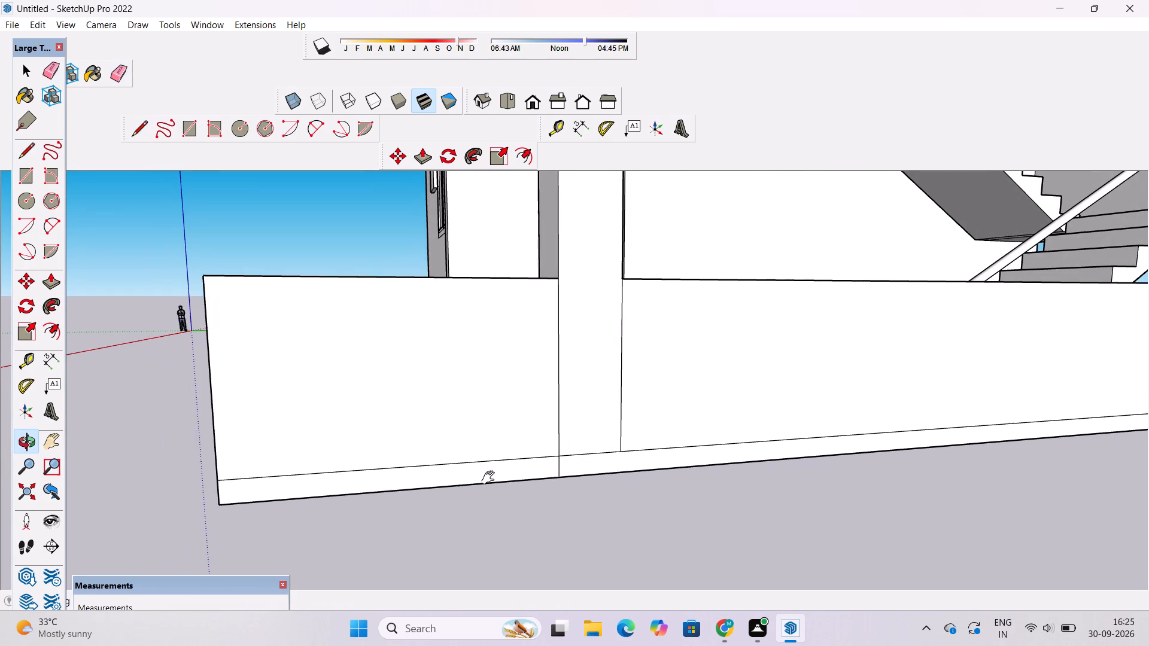
{"action": "left_click_drag", "start_coordinate": [491, 478], "coordinate": [491, 483], "text": "shift"}
{"action": "key", "text": "e"}
{"action": "left_click_drag", "start_coordinate": [477, 450], "coordinate": [476, 471]}
{"action": "scroll", "coordinate": [601, 458], "scroll_direction": "up", "scroll_amount": 3}
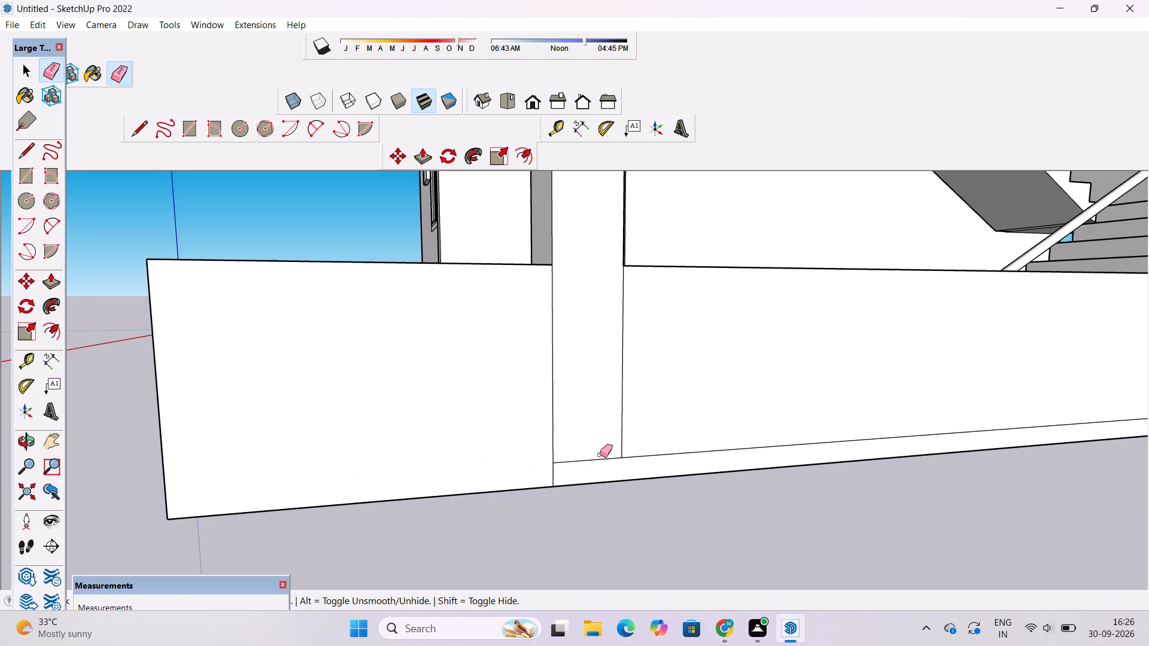
{"action": "left_click_drag", "start_coordinate": [600, 455], "coordinate": [597, 460]}
Extend the column's rear edge 1' down to the wall's bottom edge and erase the remaining base line along the stair-side boundary wall.
{"action": "key", "text": "l"}
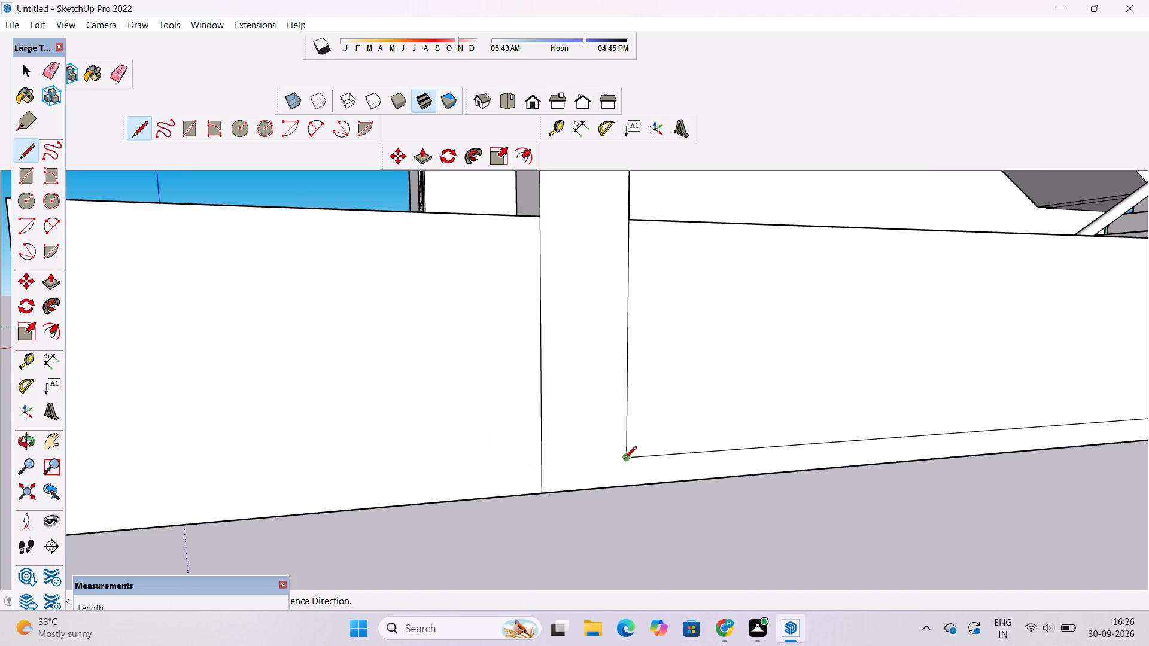
{"action": "left_click", "coordinate": [624, 459]}
{"action": "left_click", "coordinate": [628, 481]}
{"action": "key", "text": "e"}
{"action": "left_click_drag", "start_coordinate": [671, 443], "coordinate": [671, 461]}
Erase the leftover crossing lines on the underside of the house's base slab.
{"action": "scroll", "coordinate": [553, 467], "scroll_direction": "down", "scroll_amount": 9}
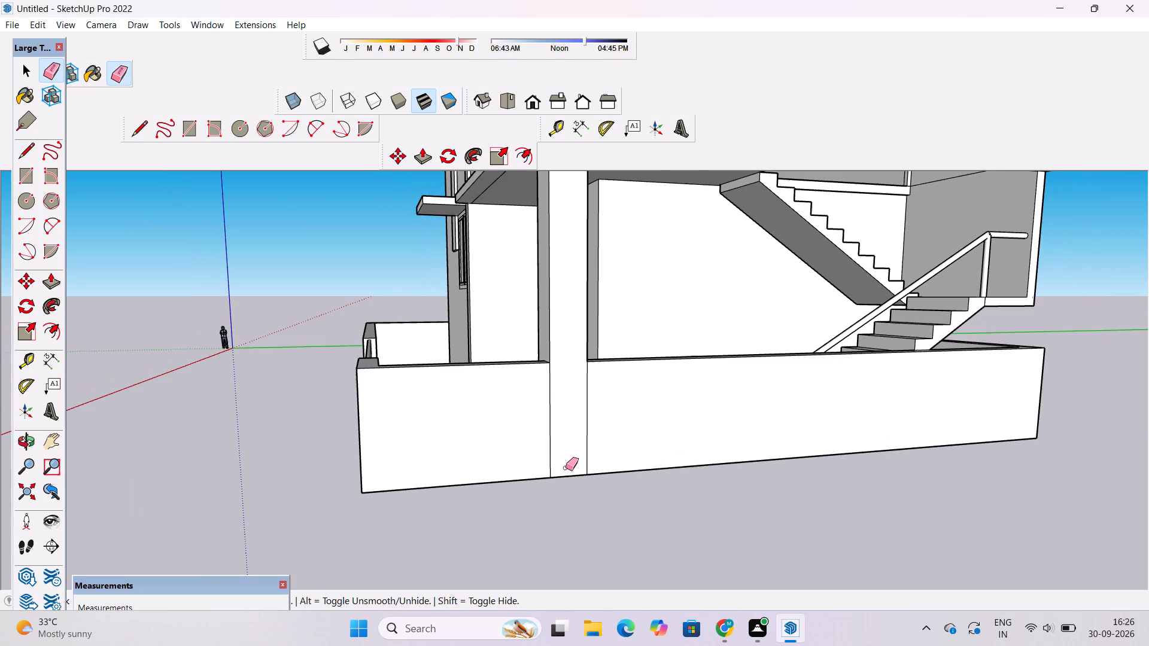
{"action": "key", "text": "o"}
{"action": "scroll", "coordinate": [564, 465], "scroll_direction": "down", "scroll_amount": 7}
{"action": "left_click_drag", "start_coordinate": [452, 479], "coordinate": [501, 477]}
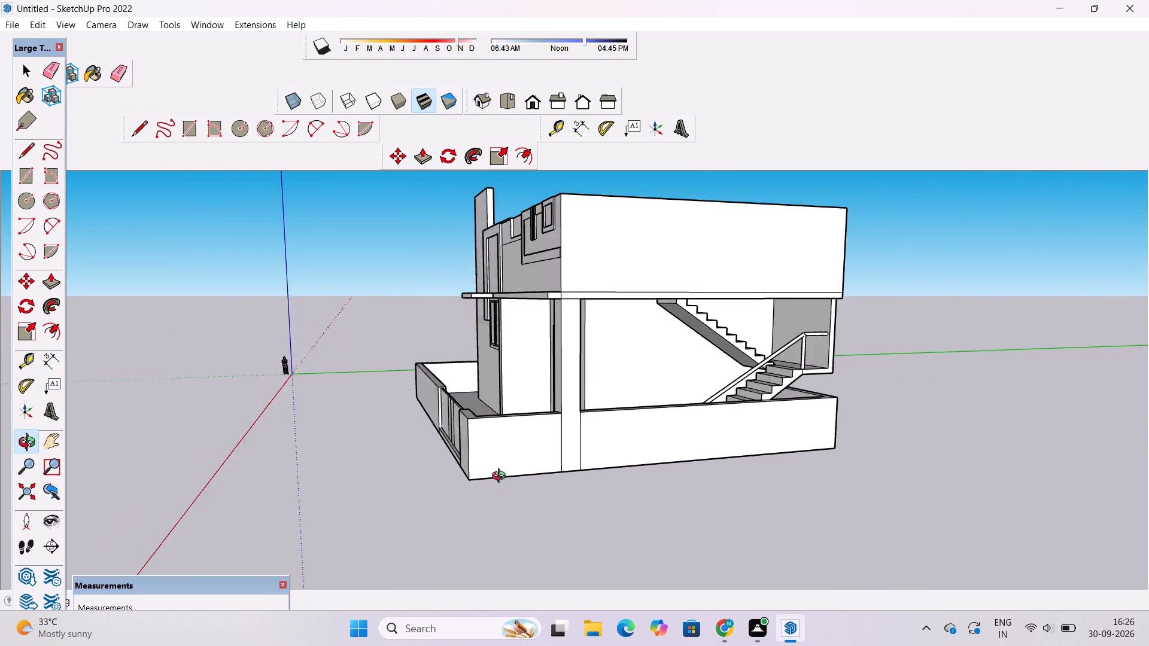
{"action": "left_click_drag", "start_coordinate": [501, 477], "coordinate": [1148, 408]}
{"action": "scroll", "coordinate": [843, 406], "scroll_direction": "down", "scroll_amount": 5}
{"action": "left_click_drag", "start_coordinate": [825, 407], "coordinate": [735, 340]}
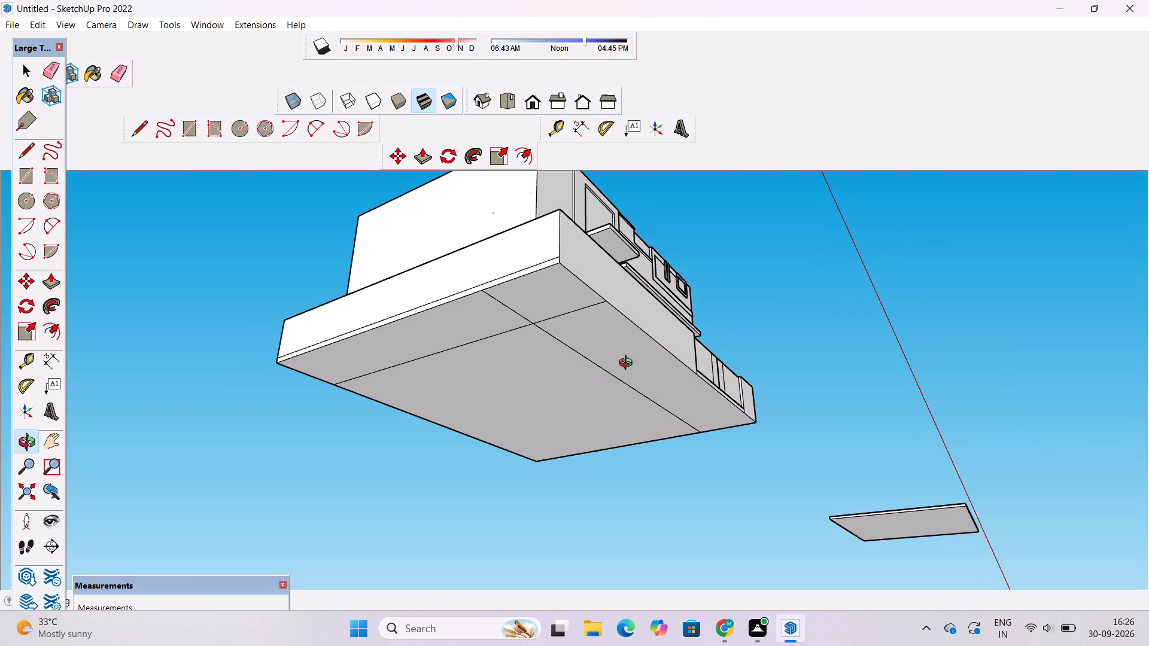
{"action": "key", "text": "e"}
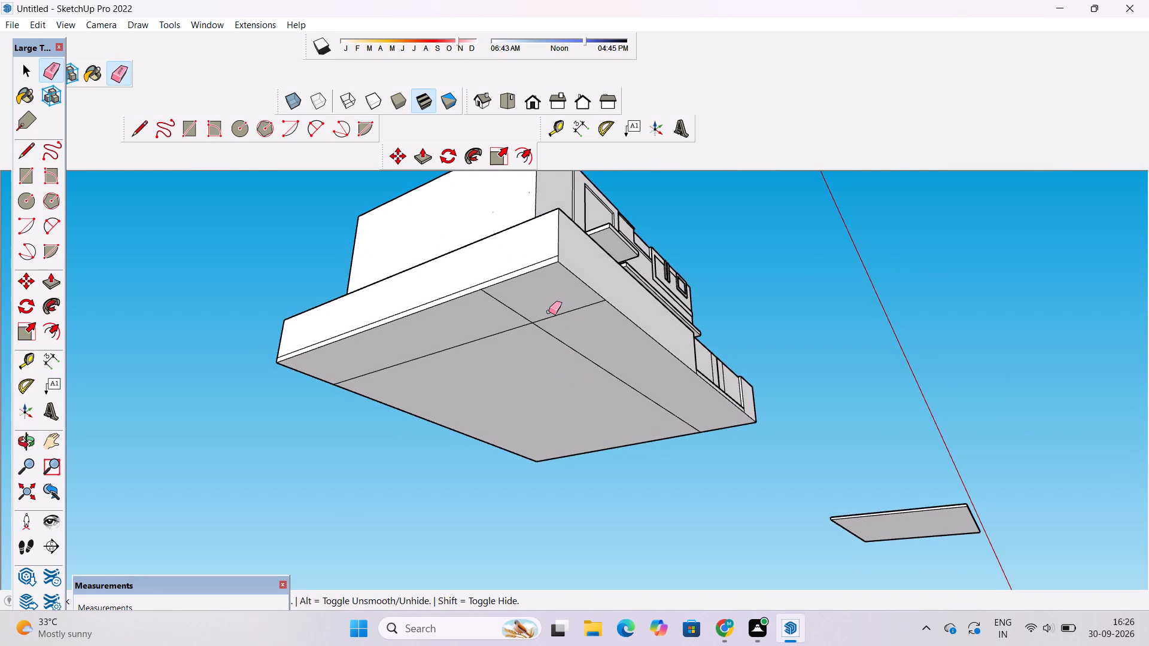
{"action": "scroll", "coordinate": [549, 312], "scroll_direction": "up", "scroll_amount": 1}
{"action": "scroll", "coordinate": [549, 312], "scroll_direction": "down", "scroll_amount": 1}
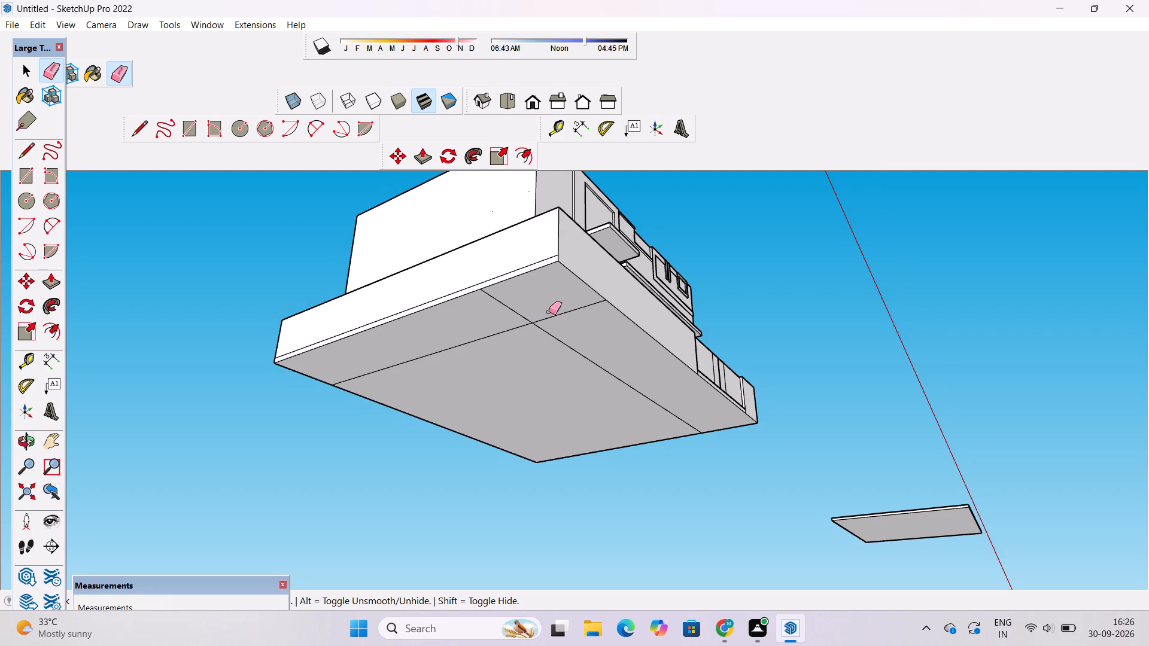
{"action": "left_click_drag", "start_coordinate": [549, 312], "coordinate": [543, 331]}
{"action": "left_click_drag", "start_coordinate": [522, 306], "coordinate": [510, 327]}
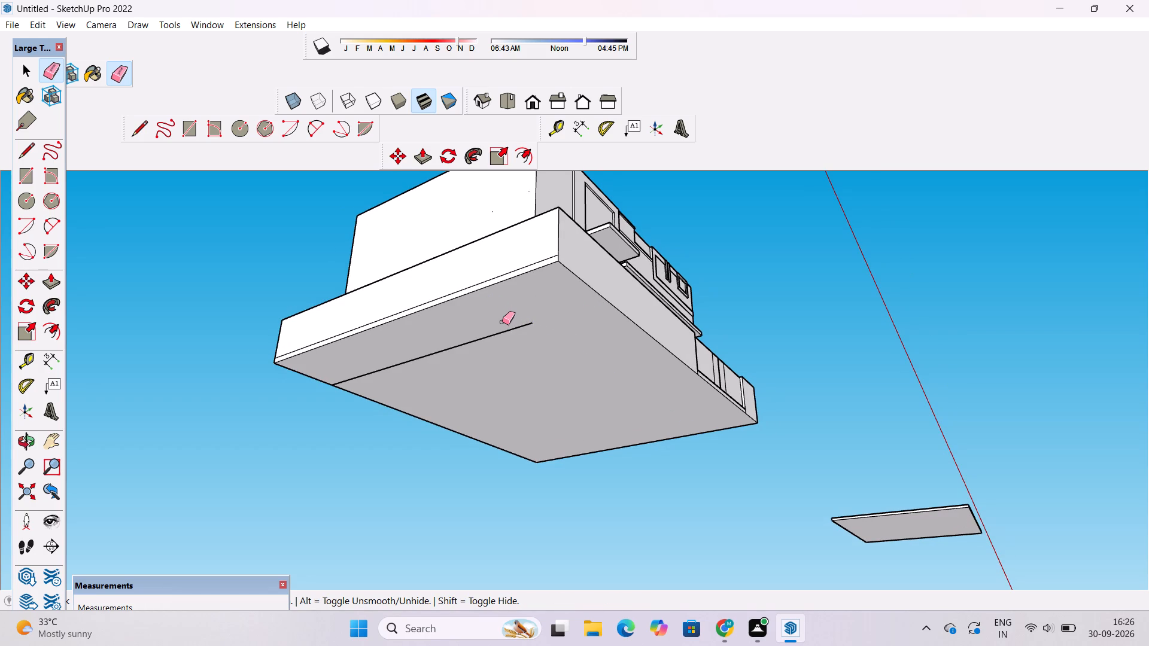
{"action": "left_click_drag", "start_coordinate": [516, 313], "coordinate": [516, 328]}
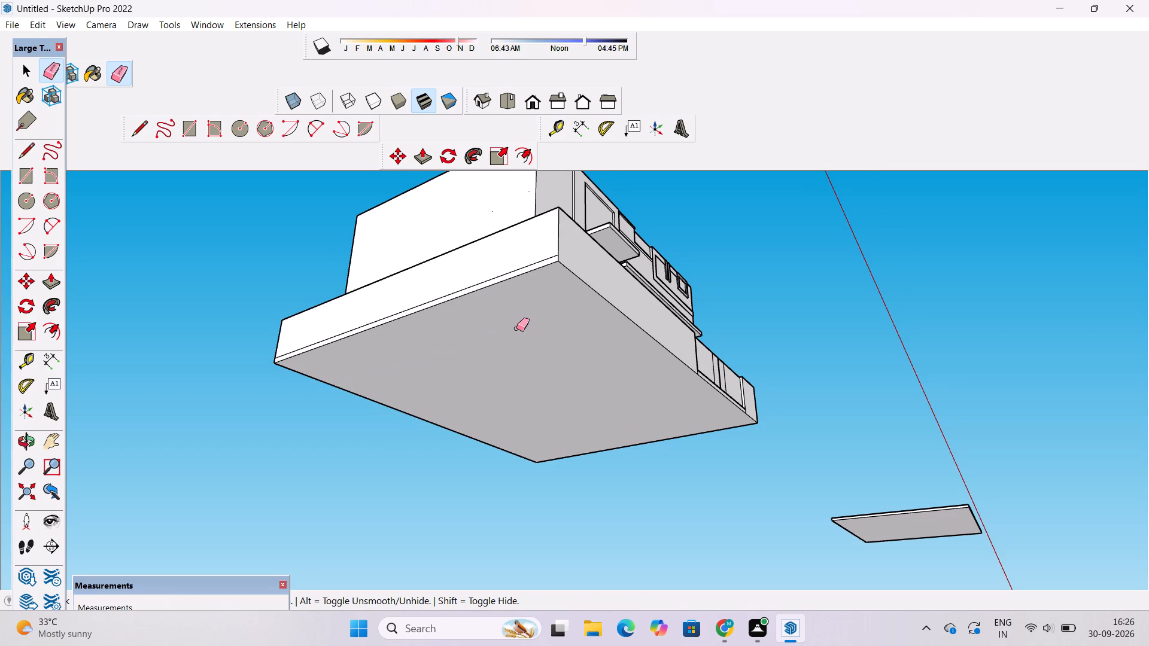
Erase the base line along the side boundary wall opposite the stair side.
{"action": "key", "text": "o"}
{"action": "scroll", "coordinate": [516, 328], "scroll_direction": "down", "scroll_amount": 6}
{"action": "left_click_drag", "start_coordinate": [548, 303], "coordinate": [555, 373]}
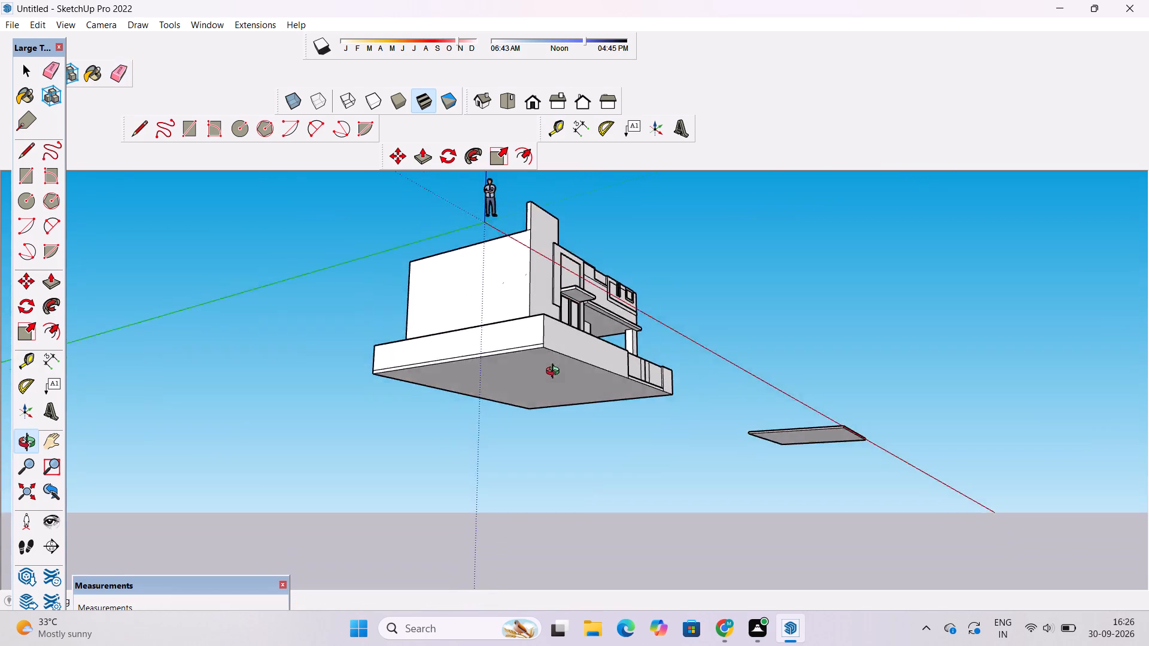
{"action": "left_click_drag", "start_coordinate": [555, 373], "coordinate": [558, 385]}
{"action": "scroll", "coordinate": [521, 388], "scroll_direction": "up", "scroll_amount": 2}
{"action": "left_click_drag", "start_coordinate": [521, 388], "coordinate": [559, 474]}
{"action": "scroll", "coordinate": [558, 464], "scroll_direction": "up", "scroll_amount": 3}
{"action": "left_click_drag", "start_coordinate": [553, 457], "coordinate": [534, 358], "text": "shift"}
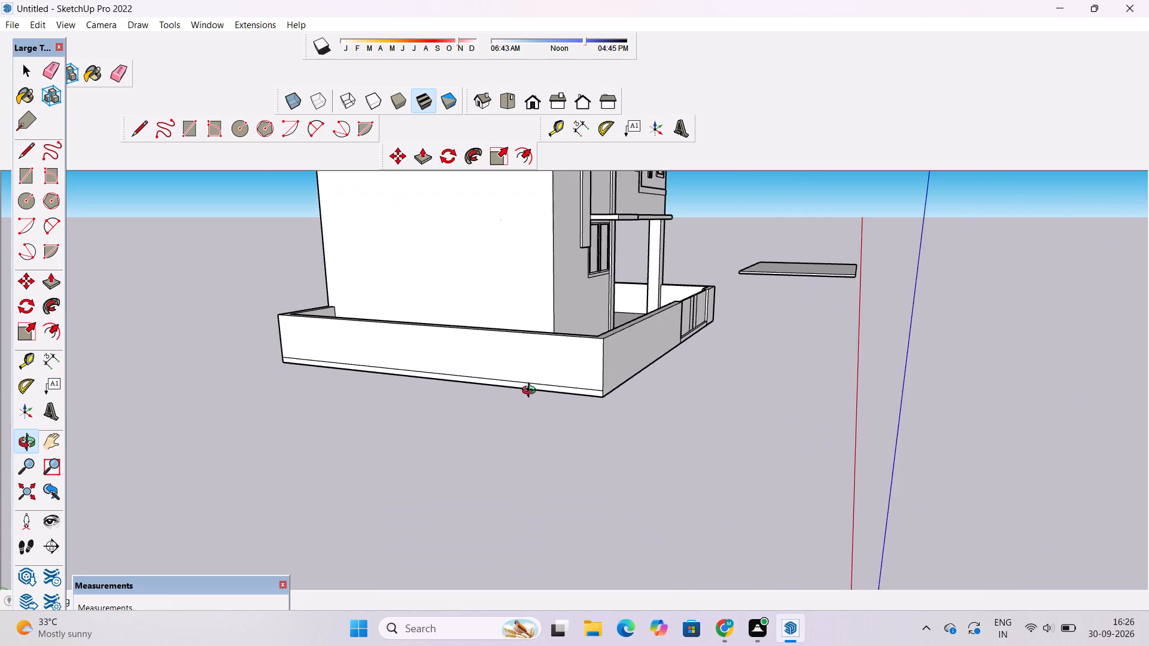
{"action": "scroll", "coordinate": [531, 392], "scroll_direction": "up", "scroll_amount": 4}
{"action": "left_click_drag", "start_coordinate": [537, 398], "coordinate": [613, 403]}
{"action": "scroll", "coordinate": [602, 403], "scroll_direction": "up", "scroll_amount": 3}
{"action": "left_click_drag", "start_coordinate": [600, 396], "coordinate": [600, 422], "text": "shift"}
{"action": "scroll", "coordinate": [600, 422], "scroll_direction": "up", "scroll_amount": 3}
{"action": "key", "text": "e"}
{"action": "left_click_drag", "start_coordinate": [681, 355], "coordinate": [681, 393]}
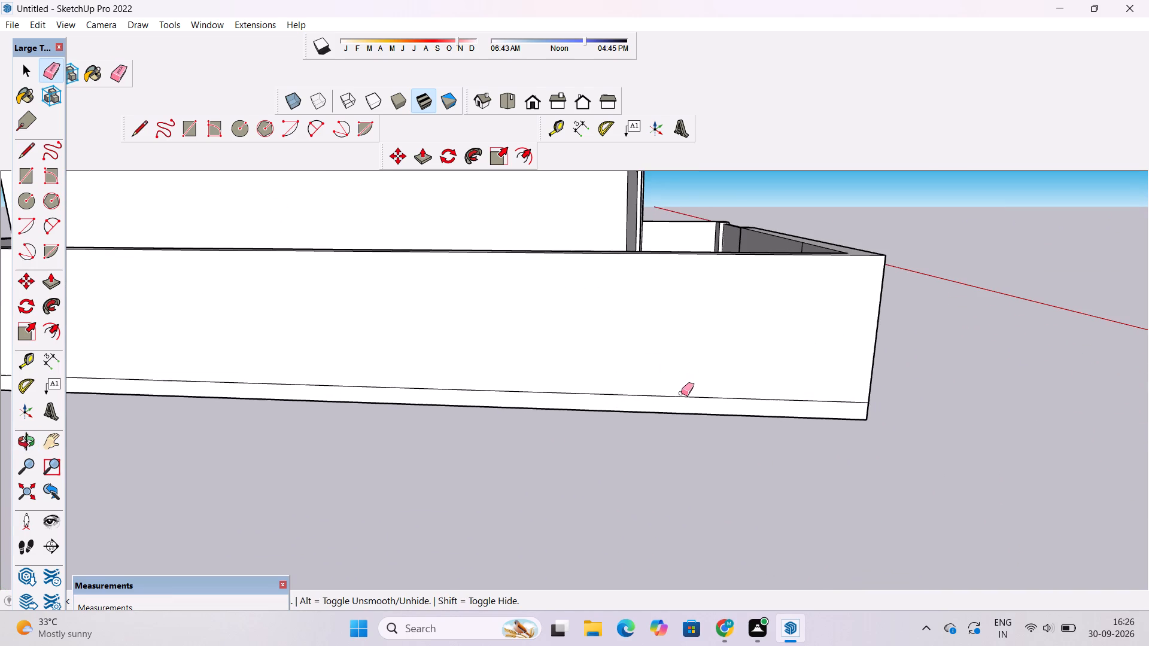
{"action": "left_click_drag", "start_coordinate": [681, 393], "coordinate": [683, 405]}
Examine the front boundary wall, its corners and the gate opening for leftover base lines.
{"action": "key", "text": "o"}
{"action": "left_click_drag", "start_coordinate": [842, 385], "coordinate": [767, 401]}
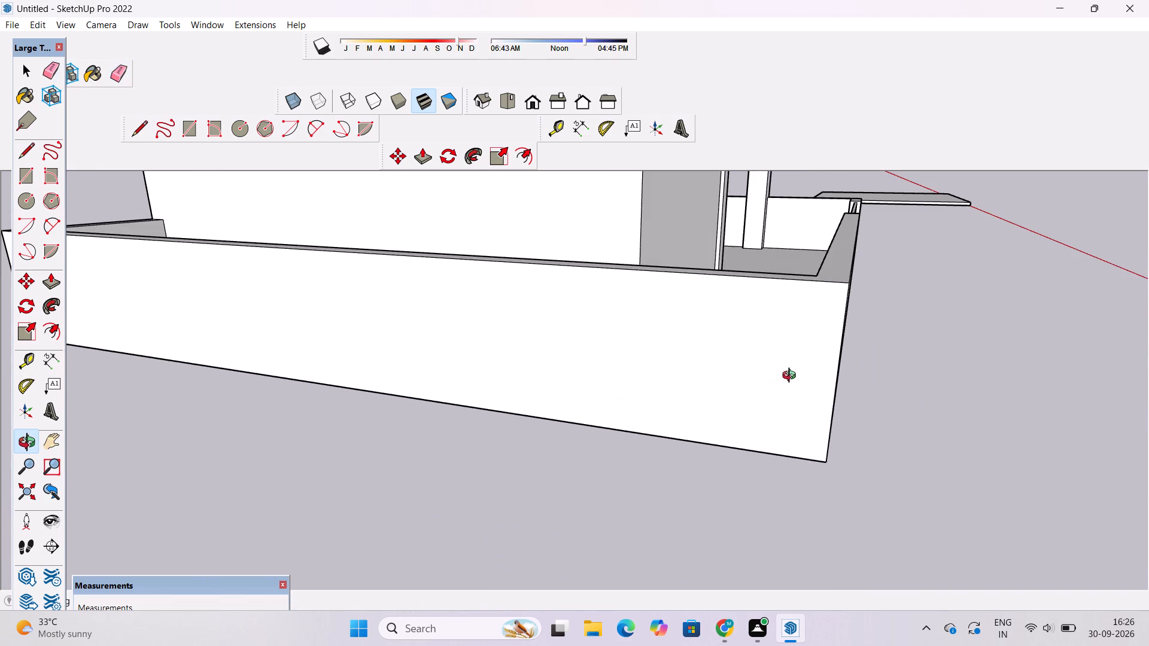
{"action": "left_click_drag", "start_coordinate": [808, 377], "coordinate": [710, 397]}
{"action": "scroll", "coordinate": [693, 401], "scroll_direction": "down", "scroll_amount": 4}
{"action": "left_click_drag", "start_coordinate": [722, 395], "coordinate": [560, 405]}
{"action": "left_click_drag", "start_coordinate": [569, 402], "coordinate": [463, 430]}
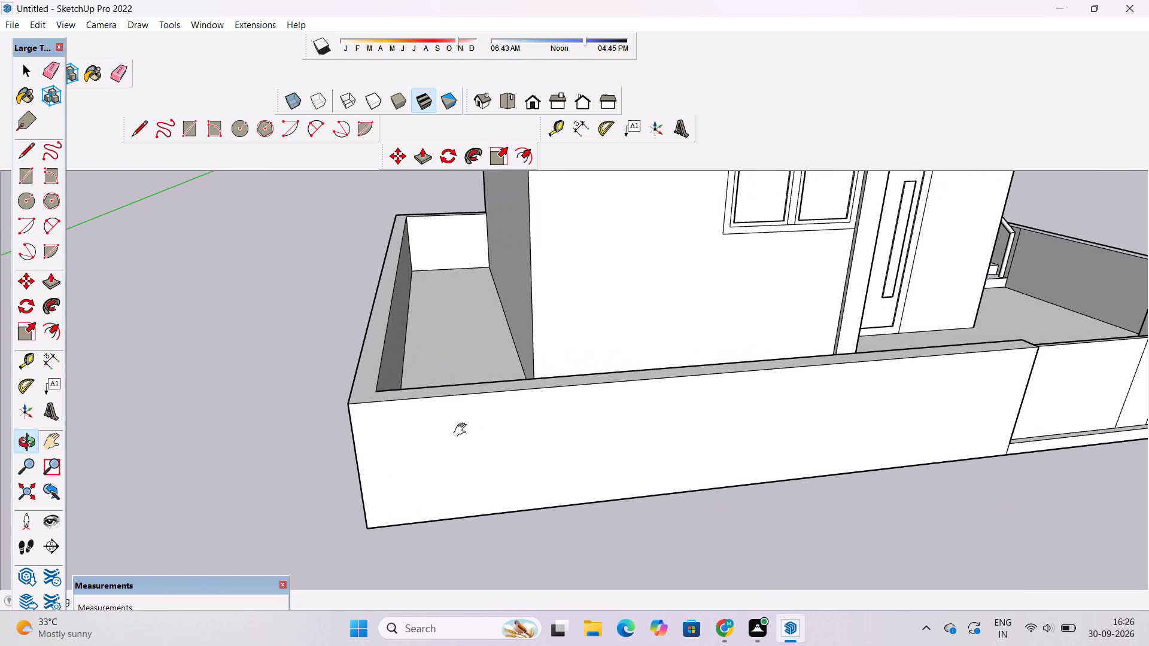
{"action": "scroll", "coordinate": [603, 407], "scroll_direction": "up", "scroll_amount": 1}
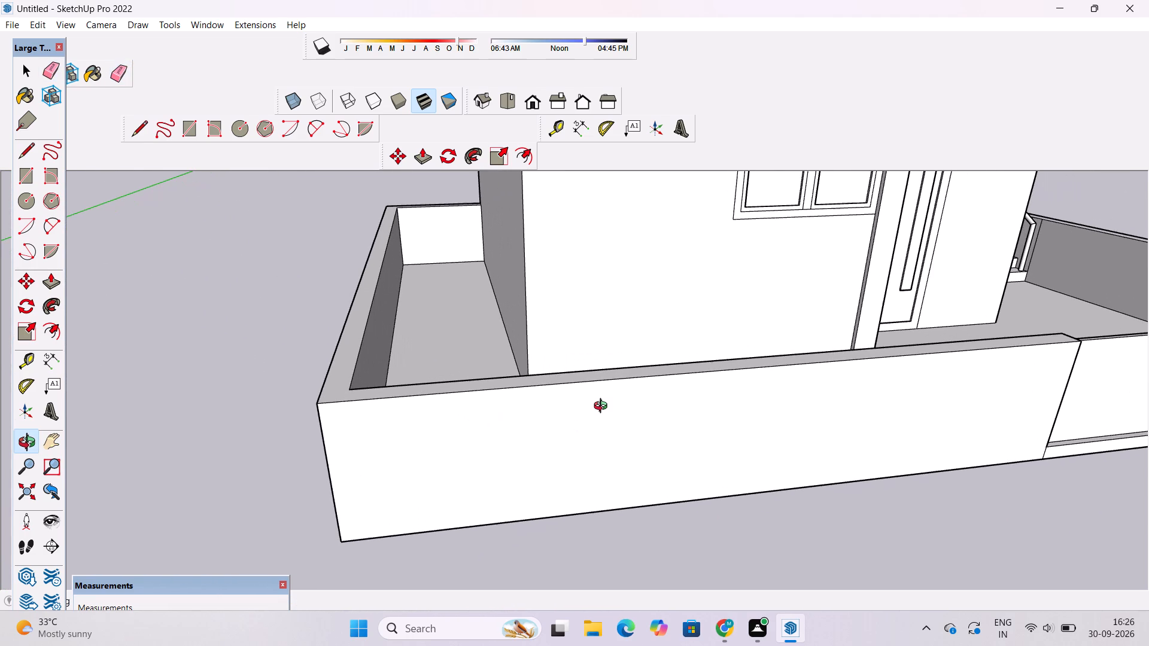
{"action": "scroll", "coordinate": [587, 407], "scroll_direction": "down", "scroll_amount": 2}
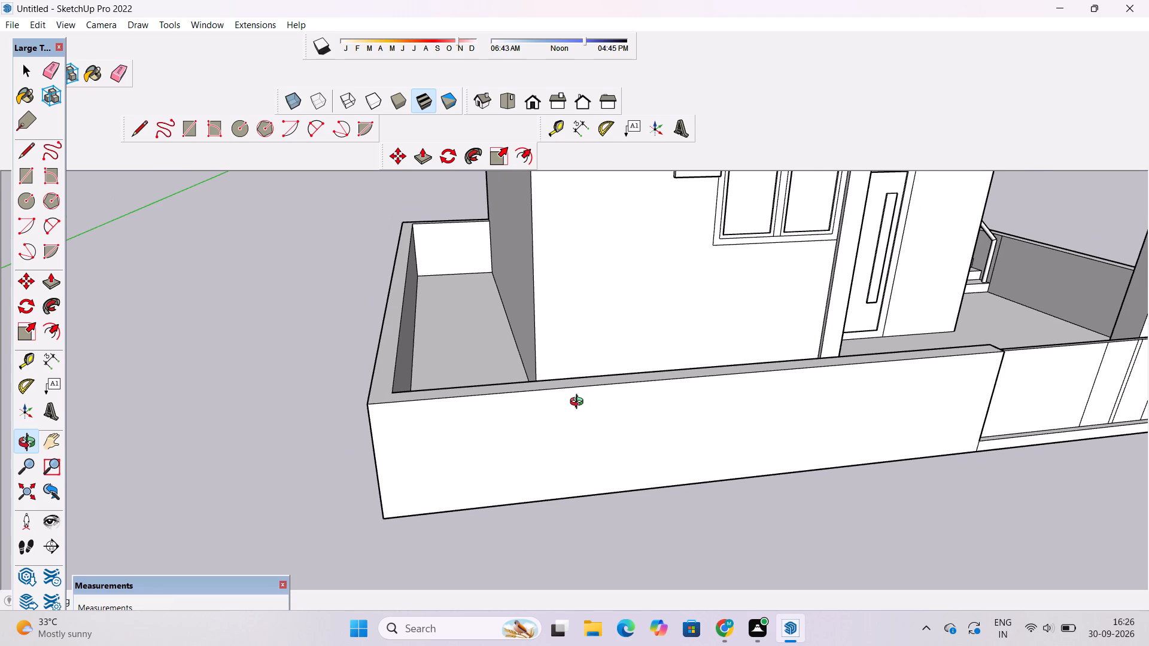
{"action": "left_click_drag", "start_coordinate": [585, 419], "coordinate": [417, 425], "text": "shift"}
{"action": "left_click_drag", "start_coordinate": [436, 462], "coordinate": [417, 423]}
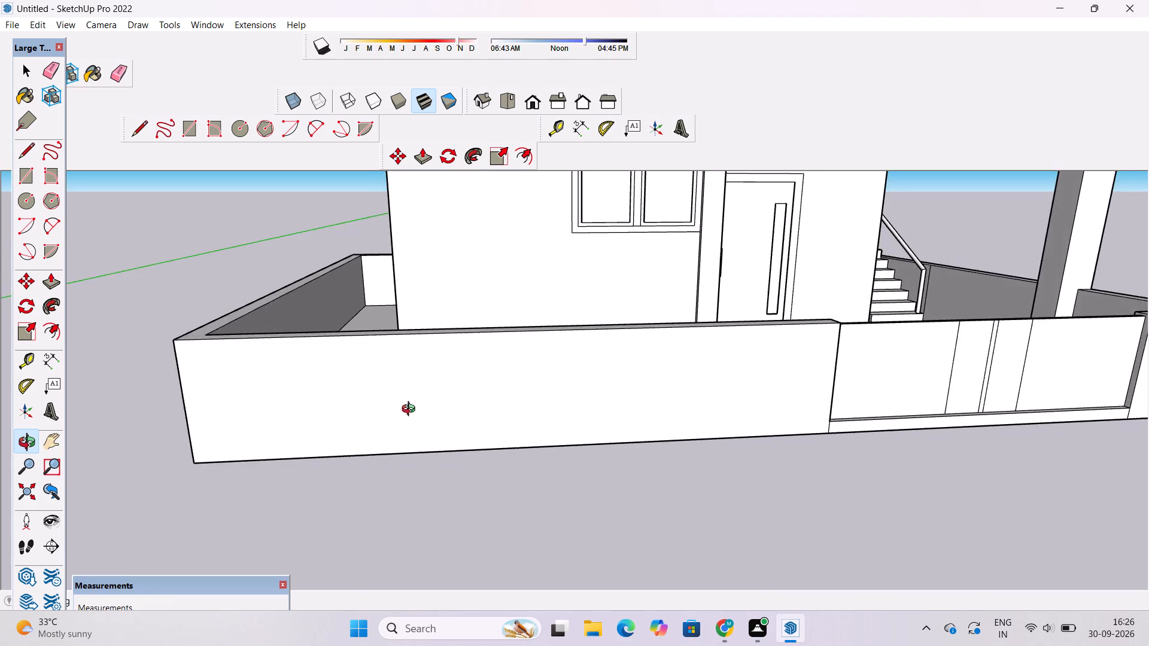
{"action": "scroll", "coordinate": [411, 410], "scroll_direction": "down", "scroll_amount": 6}
{"action": "left_click_drag", "start_coordinate": [500, 404], "coordinate": [452, 416], "text": "shift"}
{"action": "scroll", "coordinate": [596, 432], "scroll_direction": "up", "scroll_amount": 4}
{"action": "left_click_drag", "start_coordinate": [752, 434], "coordinate": [527, 460], "text": "shift"}
{"action": "scroll", "coordinate": [633, 413], "scroll_direction": "up", "scroll_amount": 2}
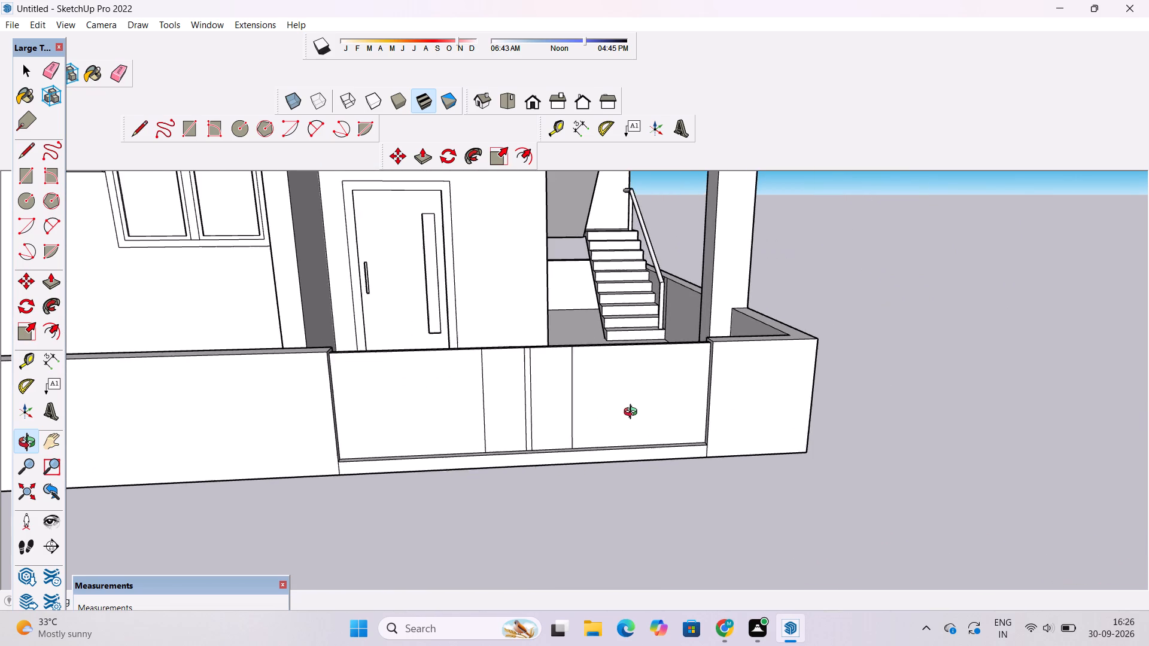
{"action": "scroll", "coordinate": [633, 413], "scroll_direction": "up", "scroll_amount": 1}
{"action": "left_click_drag", "start_coordinate": [682, 373], "coordinate": [558, 400]}
{"action": "scroll", "coordinate": [583, 385], "scroll_direction": "down", "scroll_amount": 4}
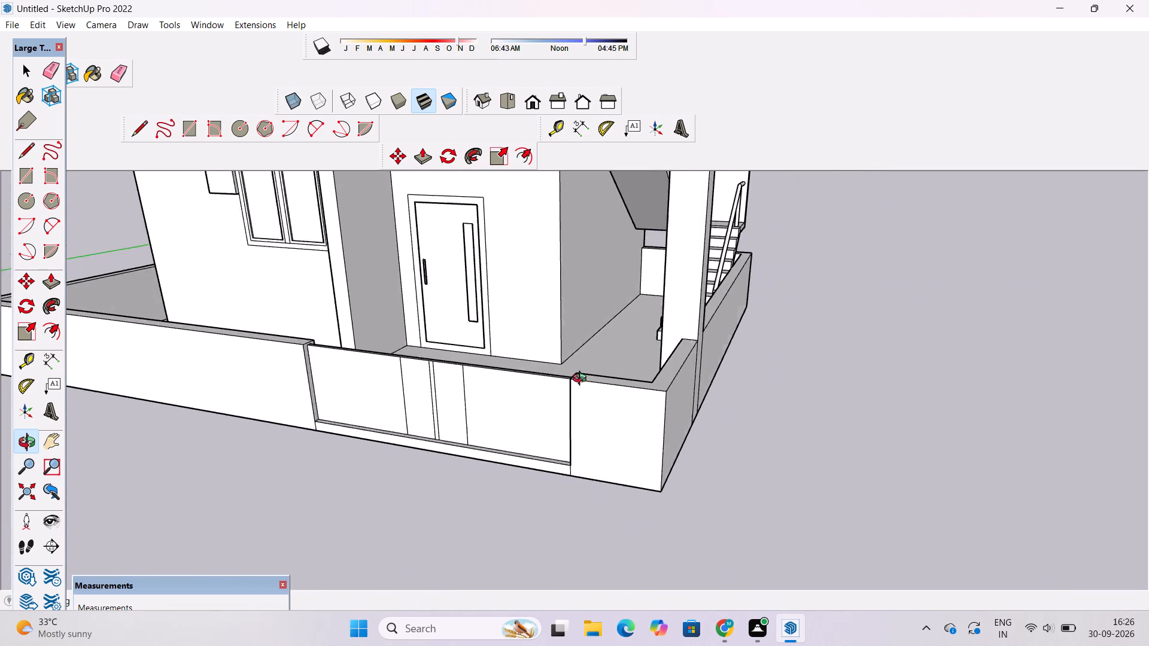
{"action": "scroll", "coordinate": [582, 380], "scroll_direction": "down", "scroll_amount": 1}
{"action": "left_click_drag", "start_coordinate": [464, 306], "coordinate": [579, 318]}
{"action": "scroll", "coordinate": [580, 322], "scroll_direction": "down", "scroll_amount": 5}
{"action": "scroll", "coordinate": [583, 323], "scroll_direction": "up", "scroll_amount": 4}
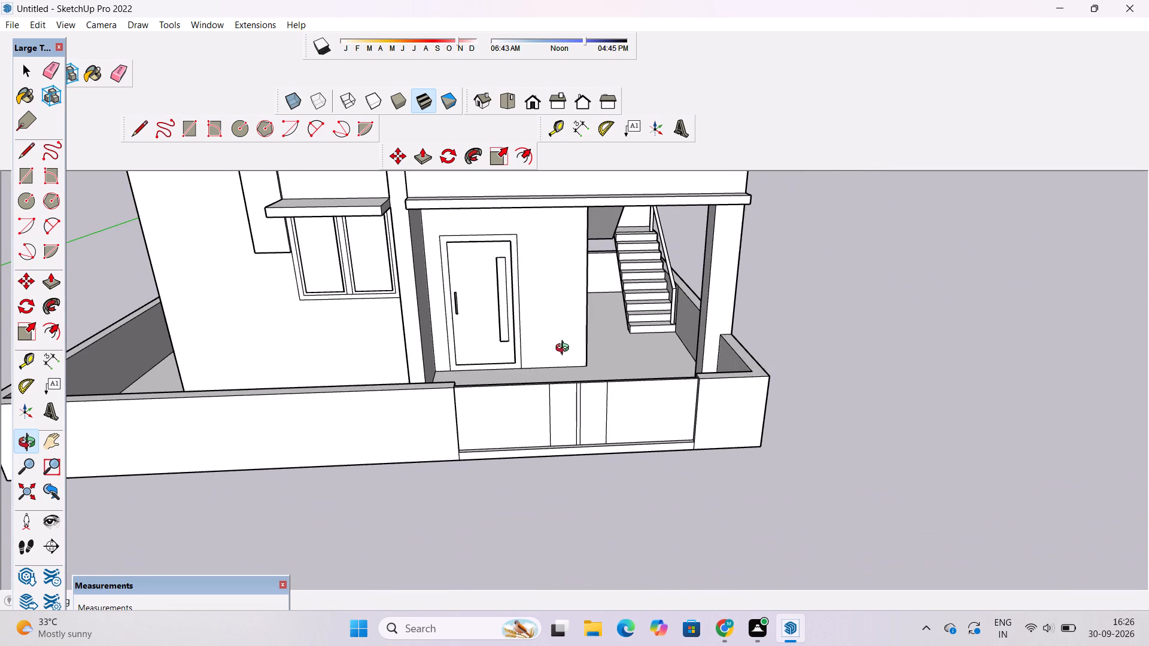
{"action": "left_click_drag", "start_coordinate": [529, 359], "coordinate": [641, 350], "text": "shift"}
{"action": "left_click_drag", "start_coordinate": [643, 351], "coordinate": [591, 364]}
Place a horizontal guide 6" below the top edge of the long front boundary wall section.
{"action": "left_click_drag", "start_coordinate": [518, 361], "coordinate": [725, 368], "text": "shift"}
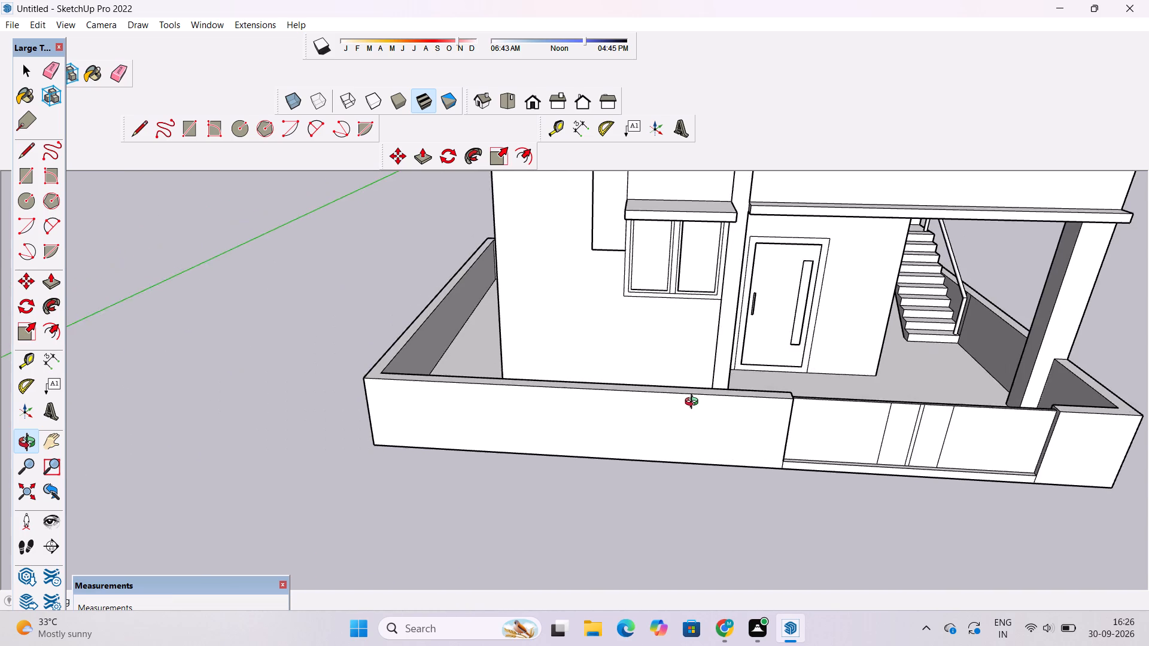
{"action": "scroll", "coordinate": [692, 403], "scroll_direction": "up", "scroll_amount": 3}
{"action": "left_click_drag", "start_coordinate": [689, 418], "coordinate": [707, 383]}
{"action": "left_click_drag", "start_coordinate": [707, 384], "coordinate": [711, 362]}
{"action": "key", "text": "t"}
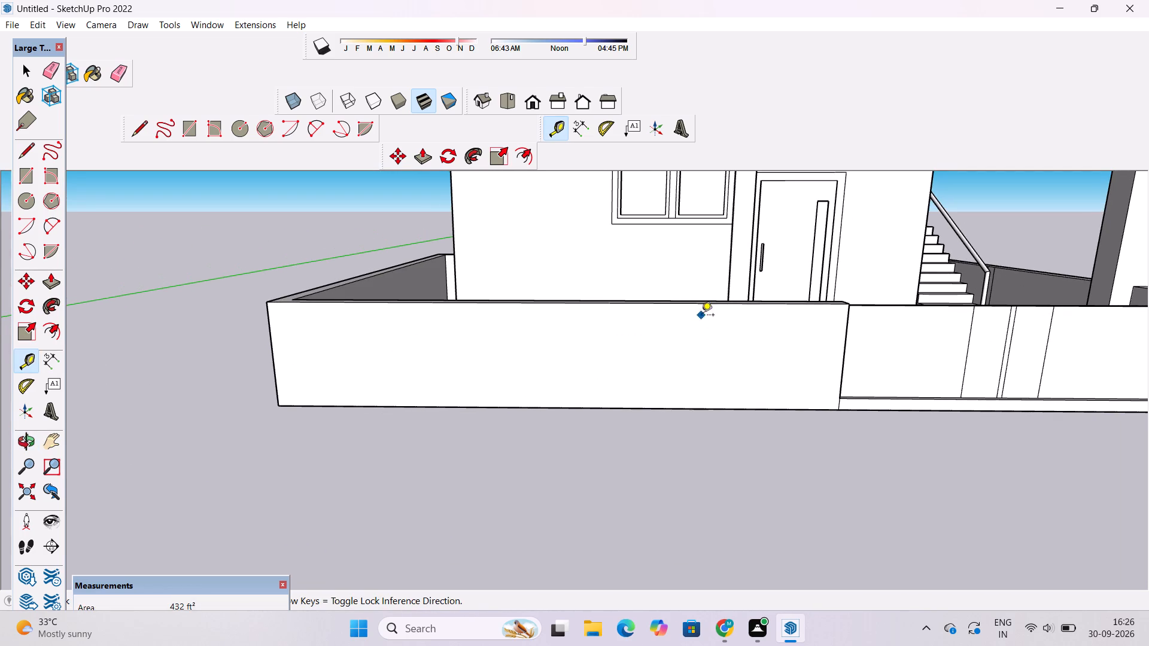
{"action": "left_click", "coordinate": [691, 306]}
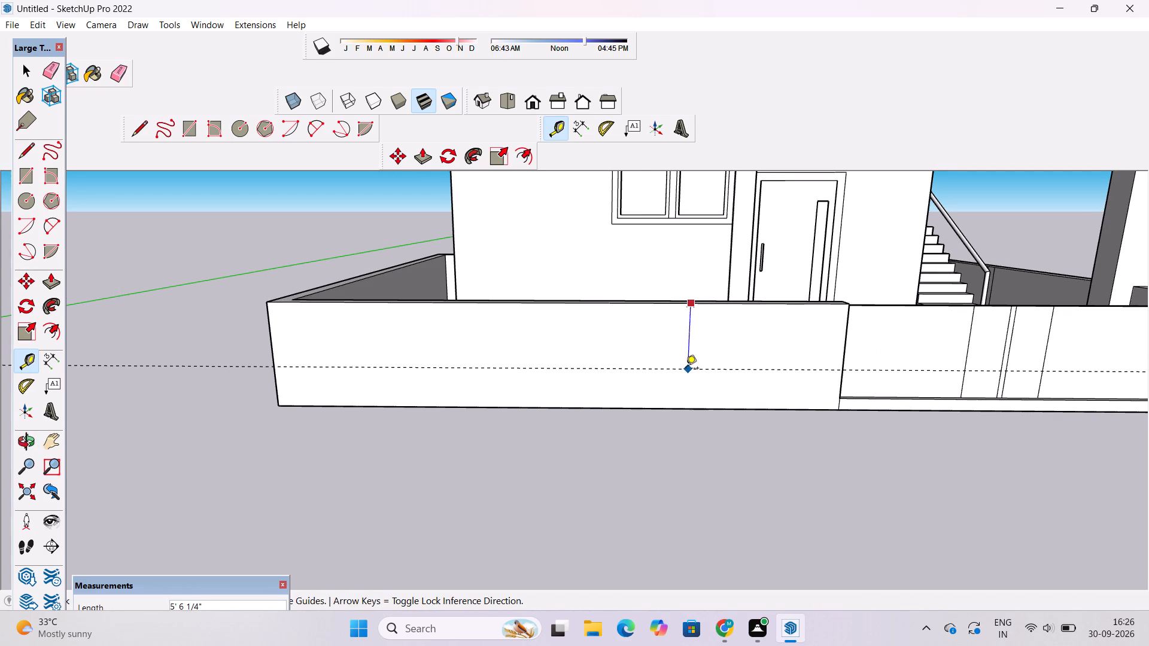
{"action": "key", "text": "6"}
{"action": "key", "text": "shift+quotedbl"}
{"action": "key", "text": "Return"}
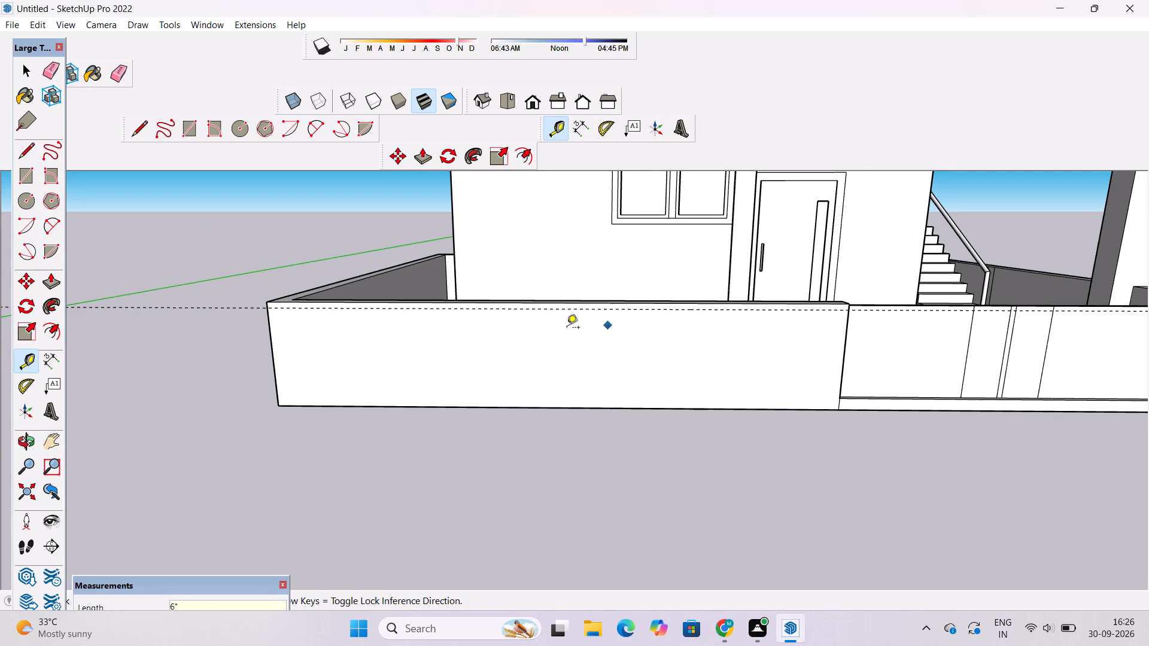
Draw a line about 48' long along the guide from the gate-side edge to the wall's outer corner, and erase the guide.
{"action": "key", "text": "l"}
{"action": "scroll", "coordinate": [852, 306], "scroll_direction": "up", "scroll_amount": 6}
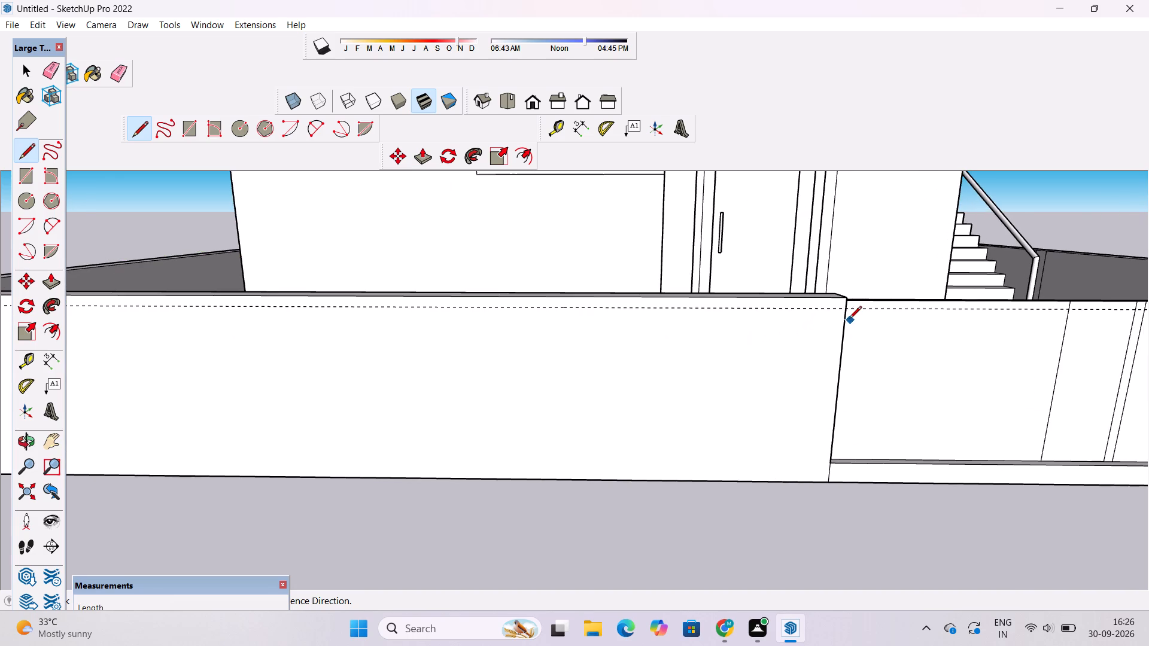
{"action": "left_click", "coordinate": [846, 311]}
{"action": "scroll", "coordinate": [846, 311], "scroll_direction": "down", "scroll_amount": 9}
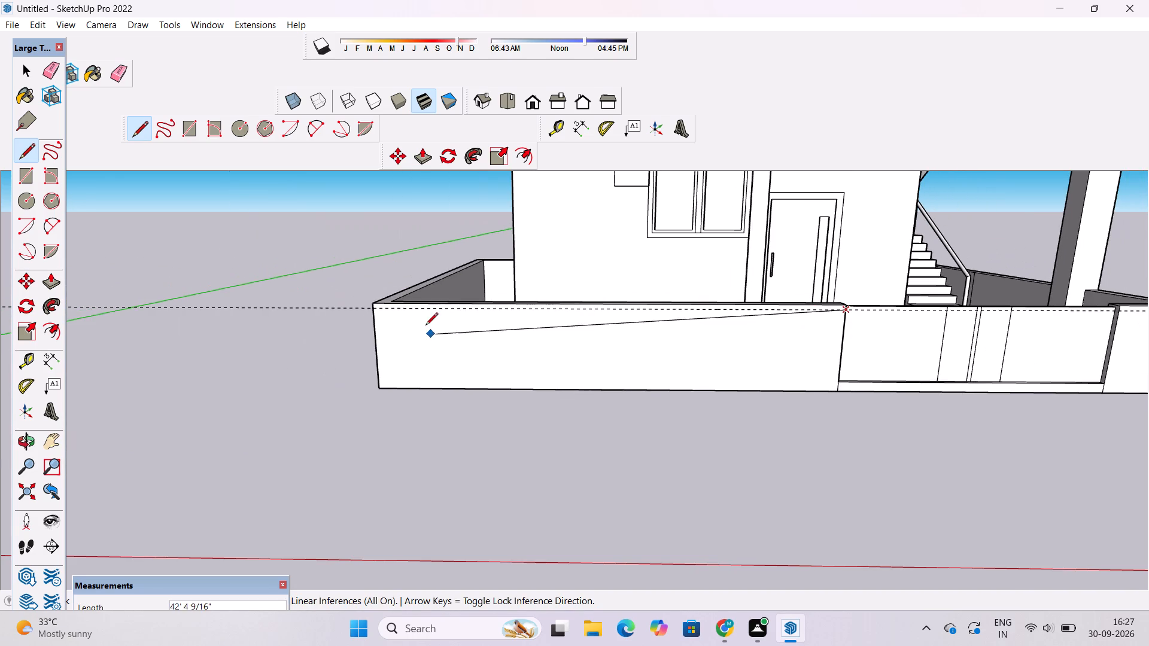
{"action": "scroll", "coordinate": [396, 302], "scroll_direction": "up", "scroll_amount": 7}
{"action": "scroll", "coordinate": [349, 321], "scroll_direction": "up", "scroll_amount": 3}
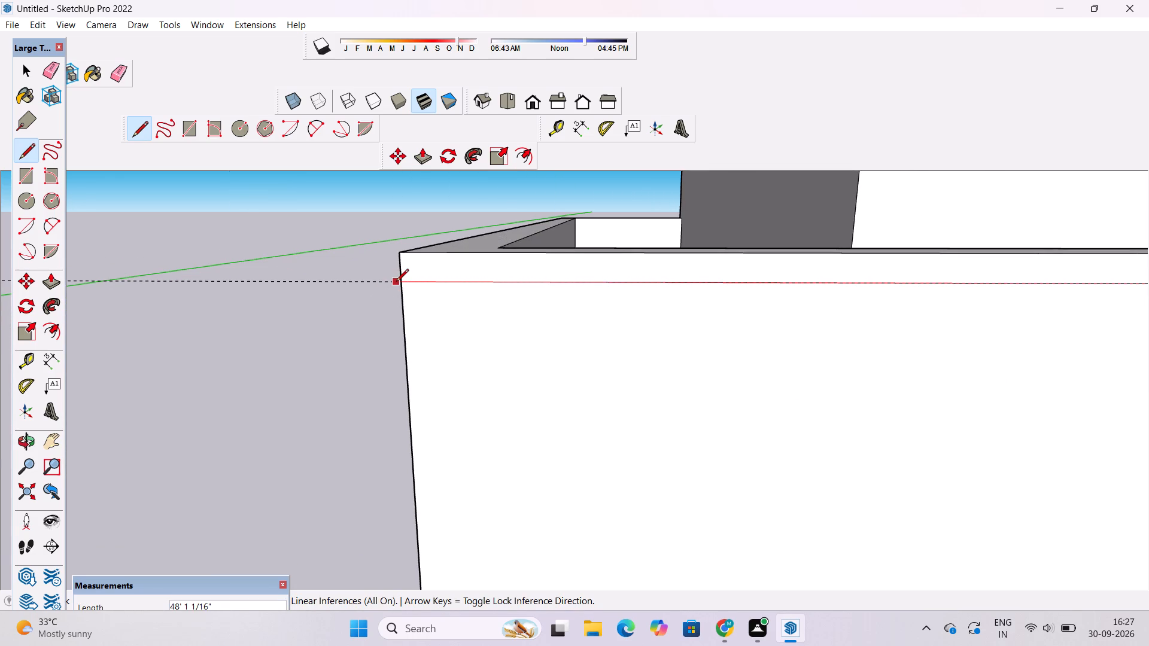
{"action": "left_click", "coordinate": [401, 282]}
{"action": "key", "text": "space"}
{"action": "key", "text": "e"}
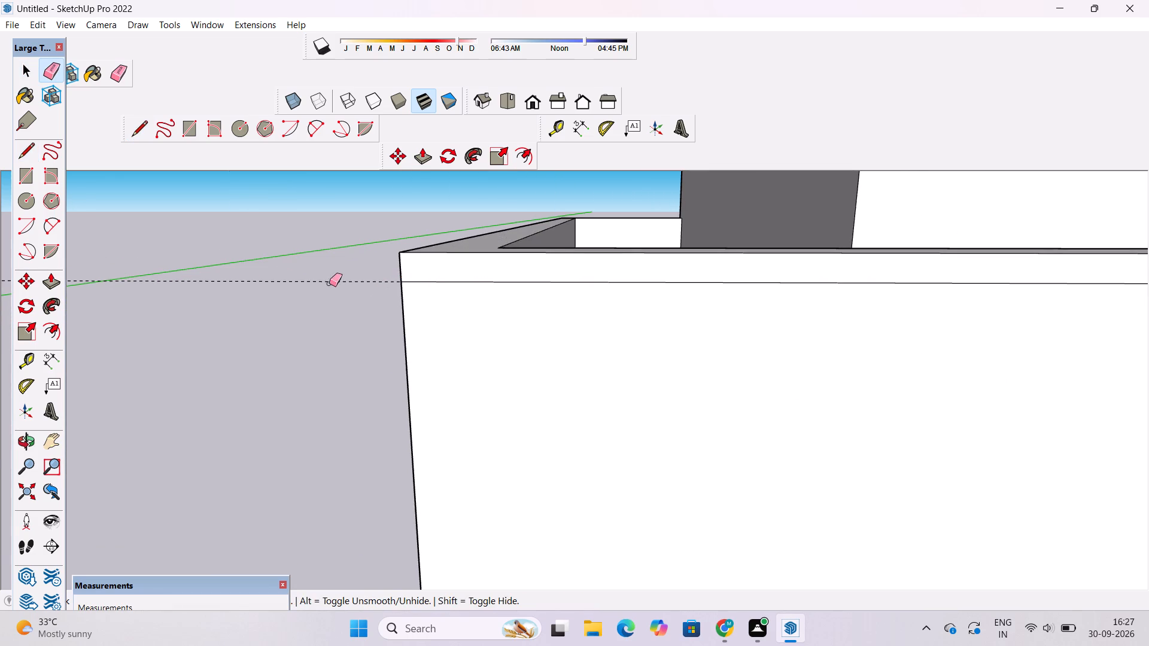
{"action": "left_click_drag", "start_coordinate": [324, 280], "coordinate": [321, 293]}
{"action": "scroll", "coordinate": [209, 315], "scroll_direction": "down", "scroll_amount": 8}
Push/Pull the narrow top strip of the long front boundary wall section outward by 4".
{"action": "key", "text": "o"}
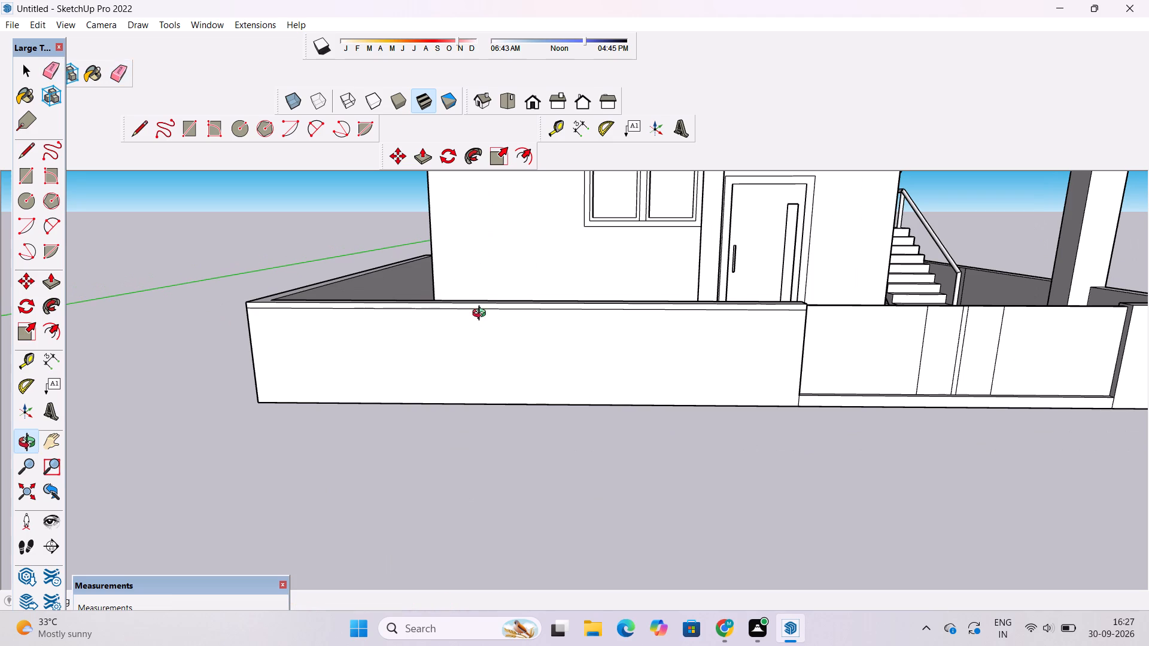
{"action": "left_click_drag", "start_coordinate": [586, 336], "coordinate": [589, 384]}
{"action": "scroll", "coordinate": [589, 384], "scroll_direction": "up", "scroll_amount": 4}
{"action": "left_click_drag", "start_coordinate": [596, 410], "coordinate": [552, 342]}
{"action": "scroll", "coordinate": [550, 339], "scroll_direction": "up", "scroll_amount": 3}
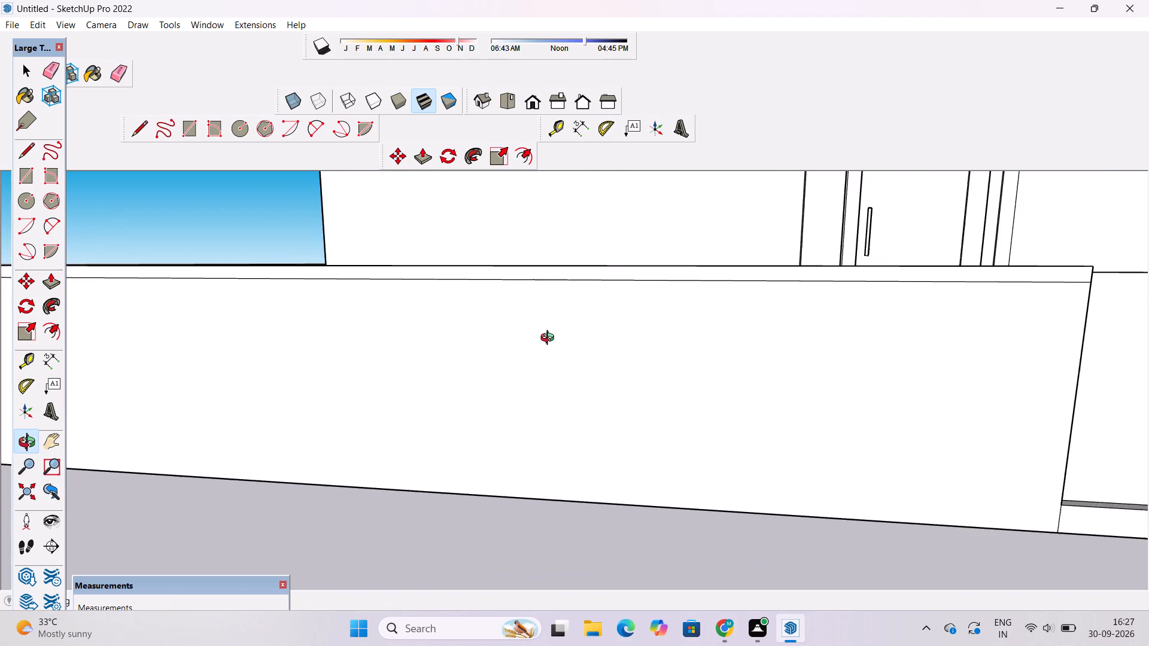
{"action": "scroll", "coordinate": [550, 339], "scroll_direction": "up", "scroll_amount": 5}
{"action": "left_click", "coordinate": [550, 339], "text": "shift"}
{"action": "left_click_drag", "start_coordinate": [672, 356], "coordinate": [594, 391]}
{"action": "scroll", "coordinate": [586, 386], "scroll_direction": "down", "scroll_amount": 6}
{"action": "left_click_drag", "start_coordinate": [626, 408], "coordinate": [553, 422], "text": "shift"}
{"action": "scroll", "coordinate": [548, 415], "scroll_direction": "down", "scroll_amount": 6}
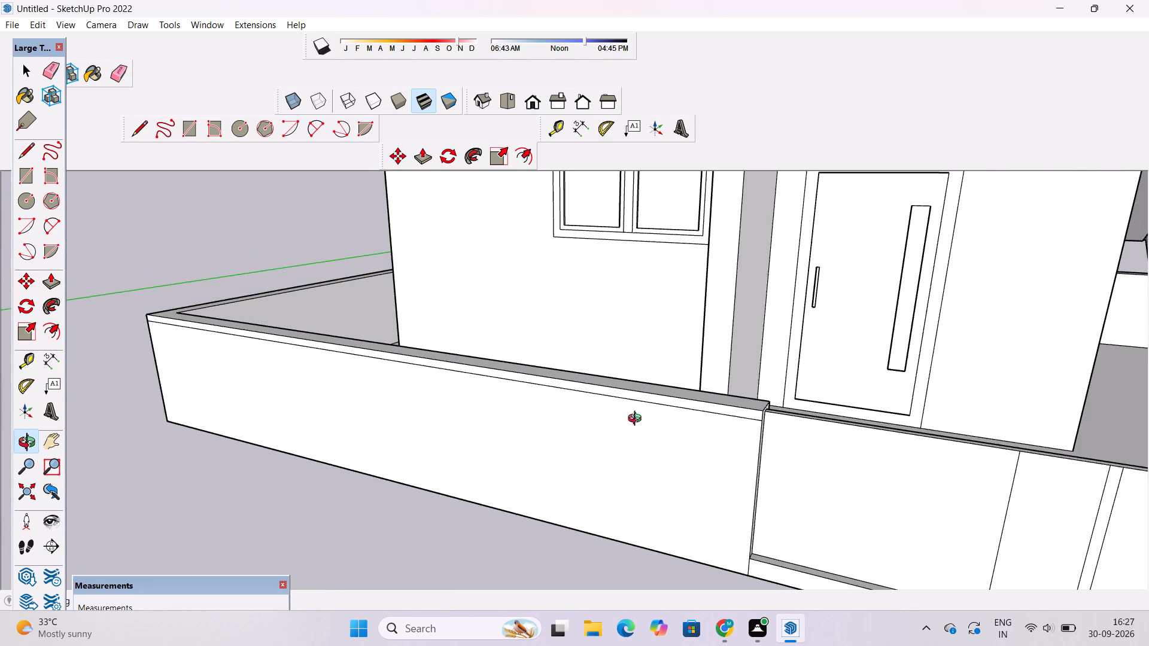
{"action": "left_click_drag", "start_coordinate": [734, 419], "coordinate": [621, 450]}
{"action": "scroll", "coordinate": [572, 448], "scroll_direction": "up", "scroll_amount": 4}
{"action": "left_click_drag", "start_coordinate": [555, 487], "coordinate": [637, 425], "text": "shift"}
{"action": "key", "text": "space"}
{"action": "scroll", "coordinate": [606, 435], "scroll_direction": "up", "scroll_amount": 4}
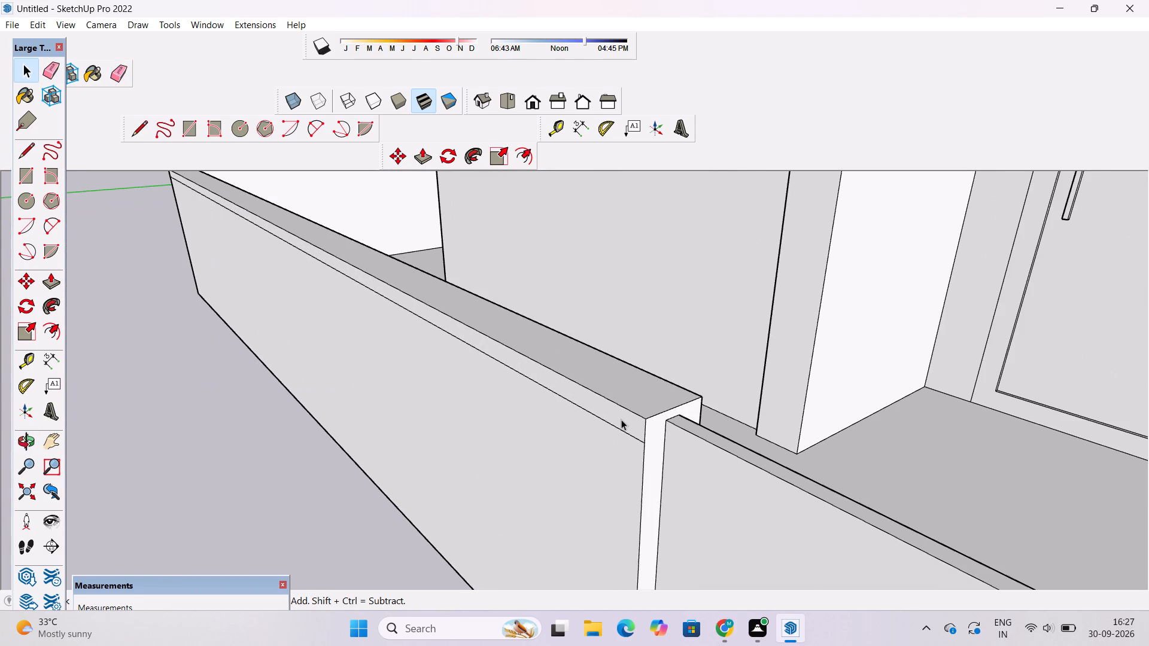
{"action": "left_click", "coordinate": [622, 419]}
{"action": "key", "text": "p"}
{"action": "left_click", "coordinate": [622, 419]}
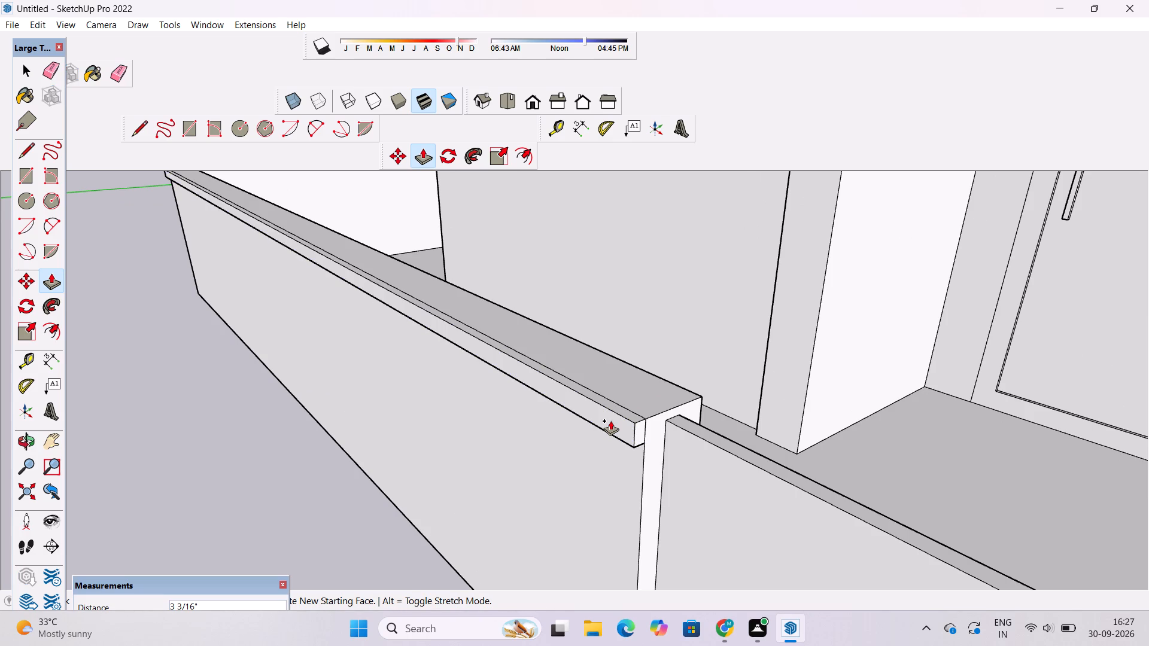
{"action": "type", "text": "4\""}
{"action": "key", "text": "Return"}
Examine the projecting top band on the front boundary wall and the overall front of the house.
{"action": "key", "text": "o"}
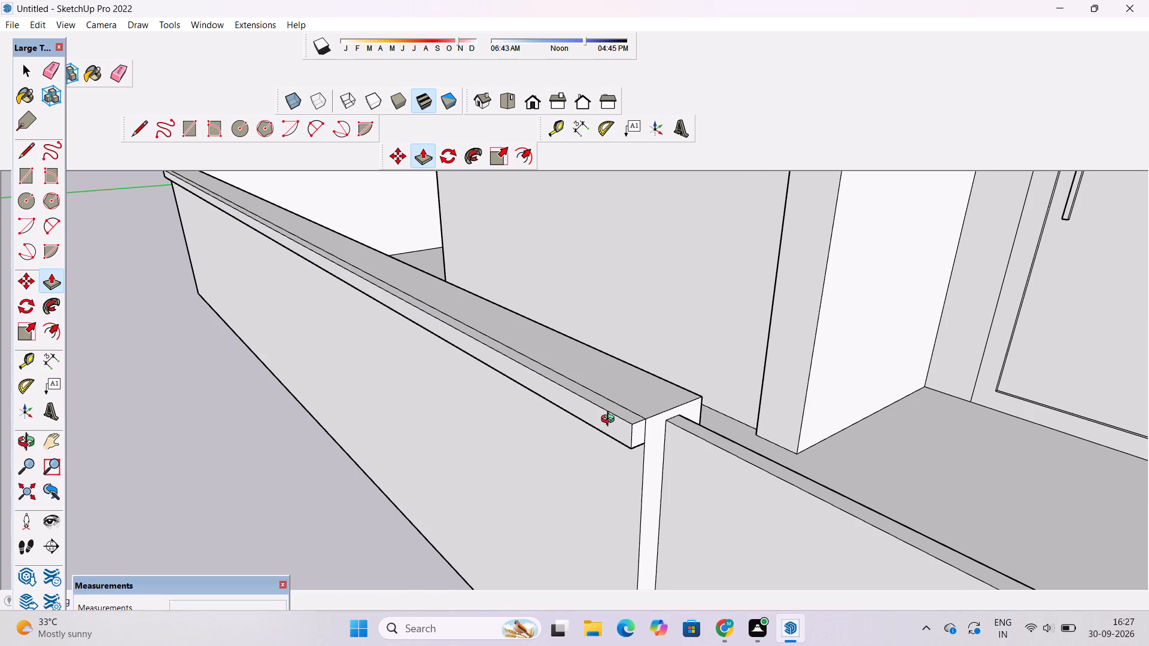
{"action": "scroll", "coordinate": [610, 420], "scroll_direction": "down", "scroll_amount": 5}
{"action": "left_click_drag", "start_coordinate": [590, 466], "coordinate": [721, 387]}
{"action": "scroll", "coordinate": [741, 362], "scroll_direction": "down", "scroll_amount": 5}
{"action": "left_click_drag", "start_coordinate": [575, 419], "coordinate": [655, 420]}
{"action": "scroll", "coordinate": [650, 420], "scroll_direction": "down", "scroll_amount": 6}
{"action": "left_click_drag", "start_coordinate": [635, 434], "coordinate": [645, 453]}
{"action": "left_click_drag", "start_coordinate": [619, 437], "coordinate": [618, 447]}
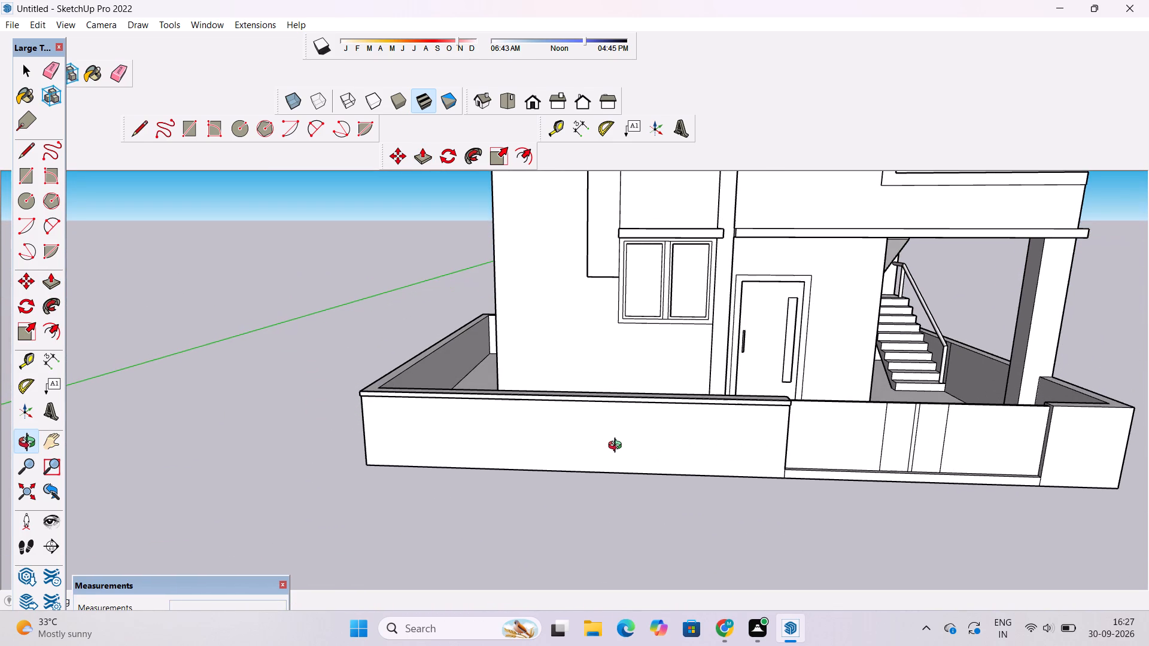
{"action": "left_click_drag", "start_coordinate": [618, 457], "coordinate": [680, 462]}
{"action": "left_click_drag", "start_coordinate": [680, 462], "coordinate": [617, 437], "text": "shift"}
{"action": "scroll", "coordinate": [589, 447], "scroll_direction": "up", "scroll_amount": 2}
{"action": "left_click_drag", "start_coordinate": [589, 447], "coordinate": [583, 434], "text": "shift"}
{"action": "left_click_drag", "start_coordinate": [583, 433], "coordinate": [554, 376]}
{"action": "scroll", "coordinate": [508, 347], "scroll_direction": "up", "scroll_amount": 1}
{"action": "left_click_drag", "start_coordinate": [507, 346], "coordinate": [531, 456], "text": "shift"}
{"action": "scroll", "coordinate": [529, 450], "scroll_direction": "up", "scroll_amount": 2}
{"action": "left_click_drag", "start_coordinate": [528, 444], "coordinate": [529, 453]}
{"action": "left_click_drag", "start_coordinate": [527, 441], "coordinate": [532, 486], "text": "shift"}
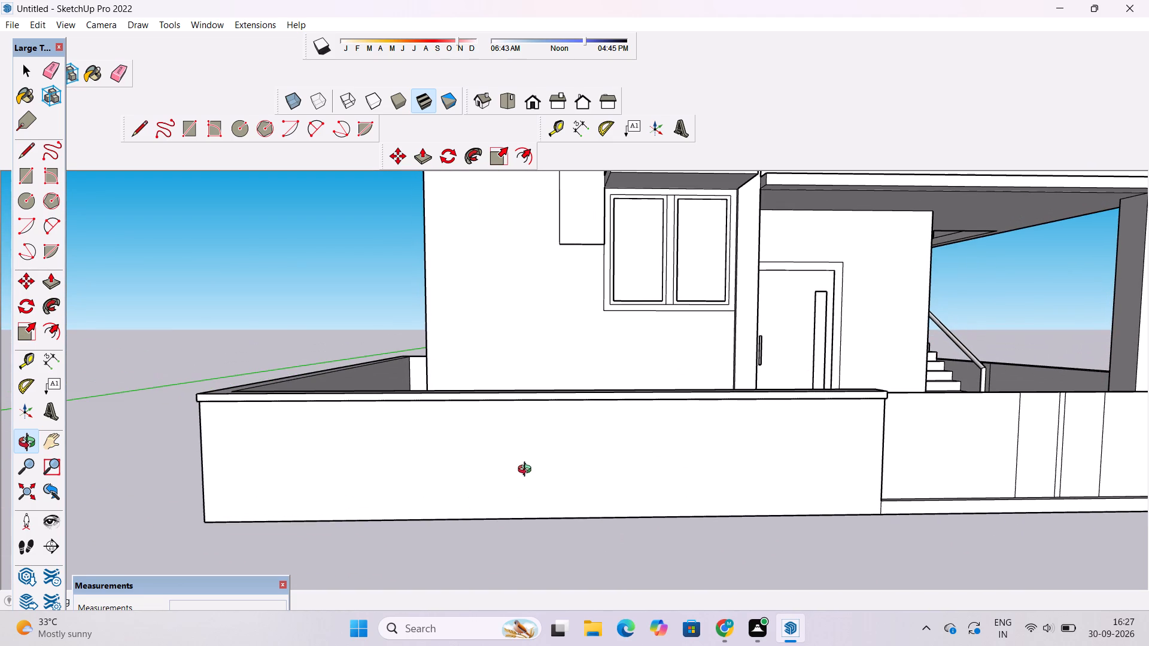
{"action": "left_click_drag", "start_coordinate": [530, 461], "coordinate": [549, 543]}
{"action": "scroll", "coordinate": [539, 485], "scroll_direction": "down", "scroll_amount": 10}
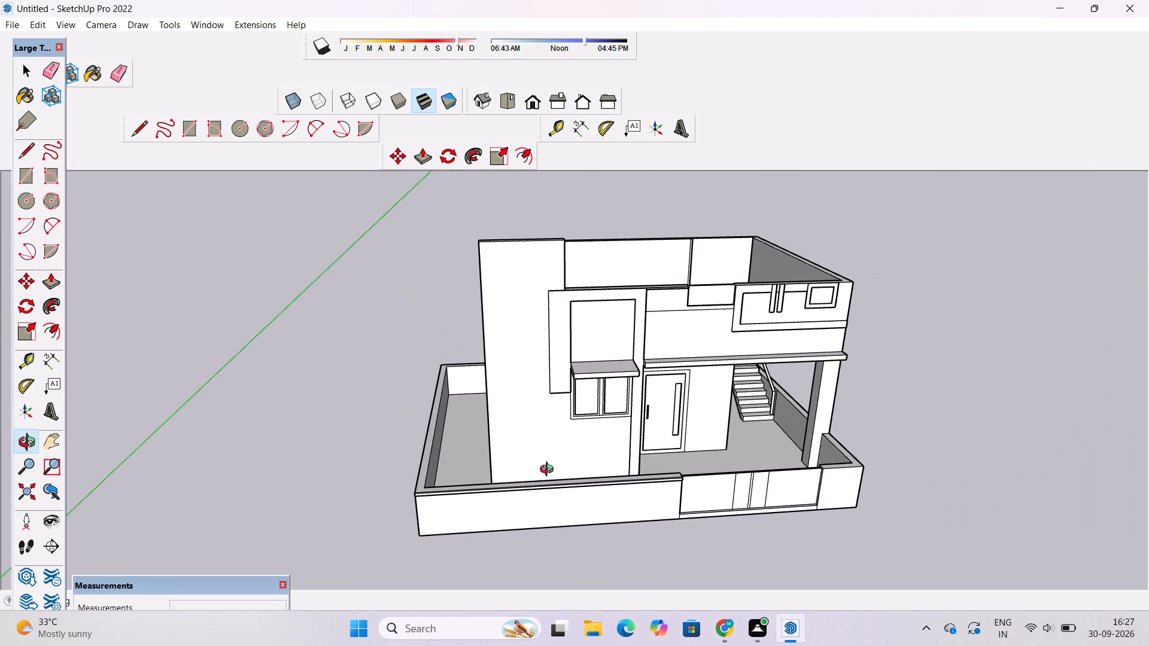
Place a vertical guide 16' from the front wall's outer edge, through the ground-floor window frame's lower corner.
{"action": "scroll", "coordinate": [551, 461], "scroll_direction": "up", "scroll_amount": 7}
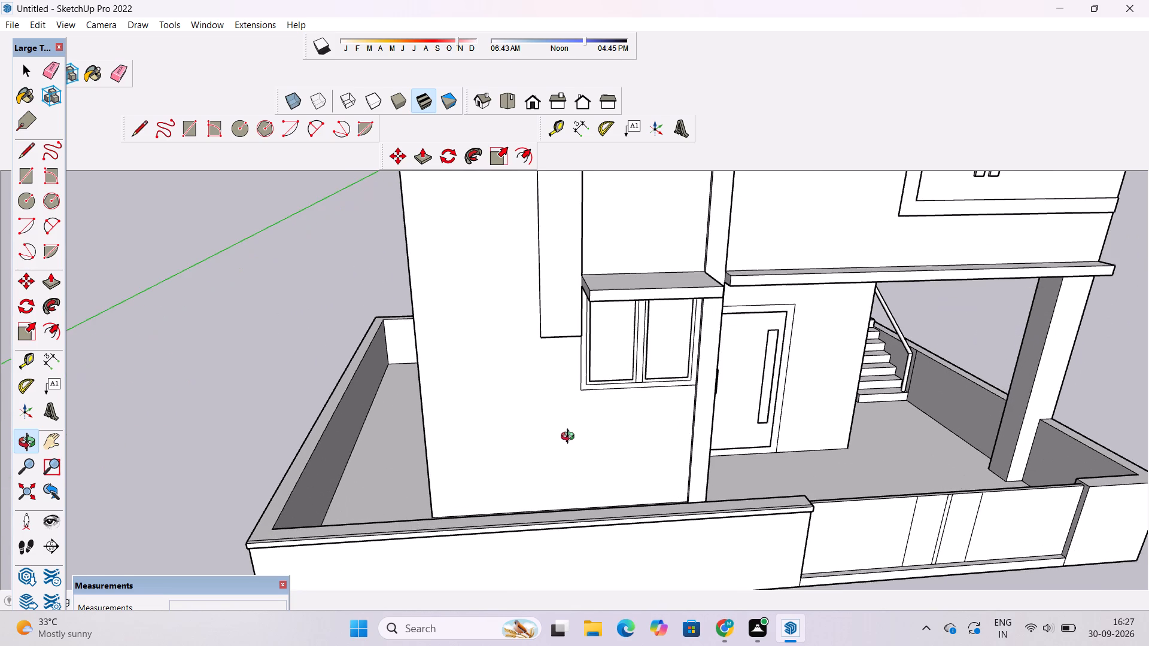
{"action": "left_click_drag", "start_coordinate": [569, 449], "coordinate": [567, 381]}
{"action": "left_click_drag", "start_coordinate": [566, 382], "coordinate": [566, 404], "text": "shift"}
{"action": "key", "text": "t"}
{"action": "scroll", "coordinate": [558, 393], "scroll_direction": "up", "scroll_amount": 1}
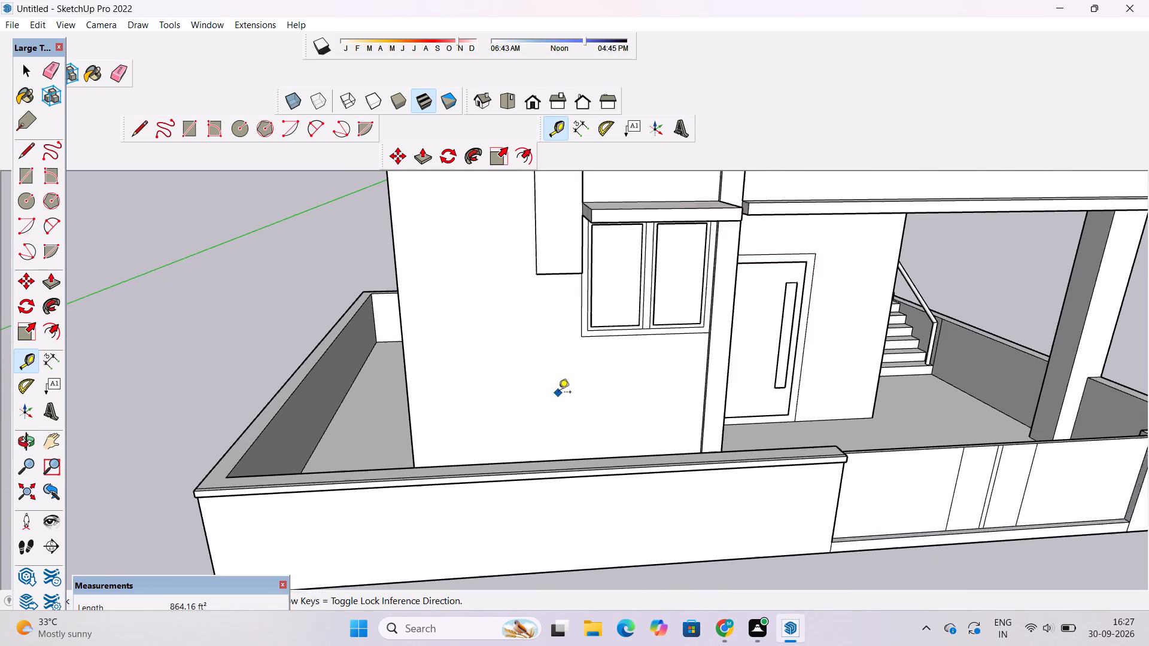
{"action": "scroll", "coordinate": [558, 393], "scroll_direction": "up", "scroll_amount": 2}
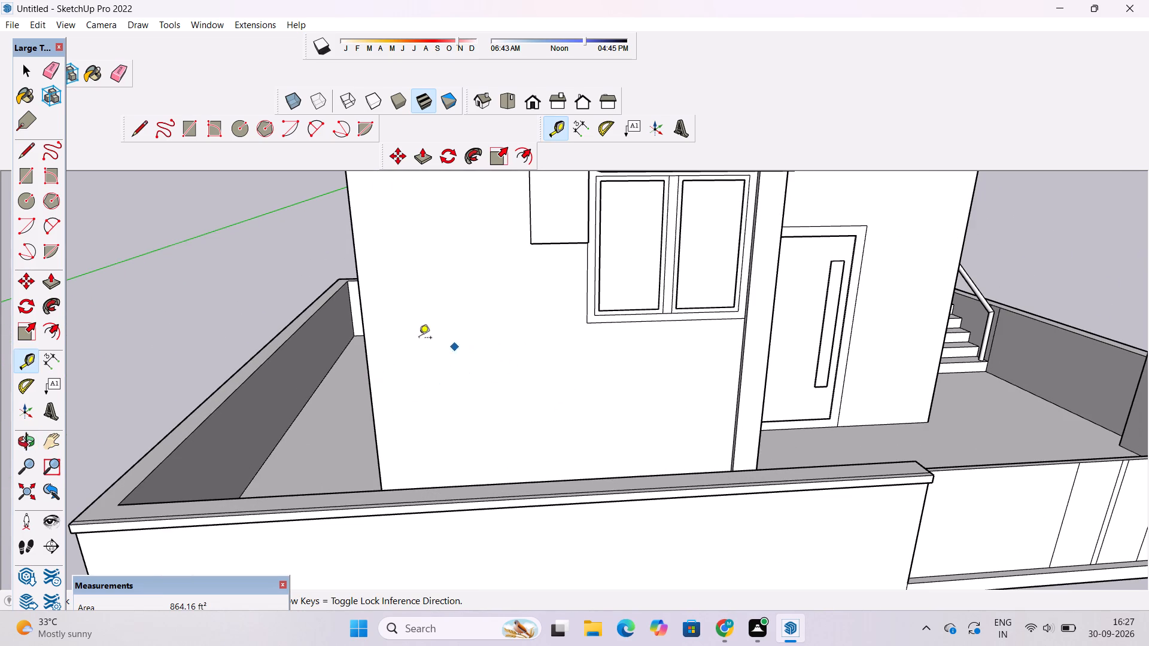
{"action": "left_click", "coordinate": [366, 354]}
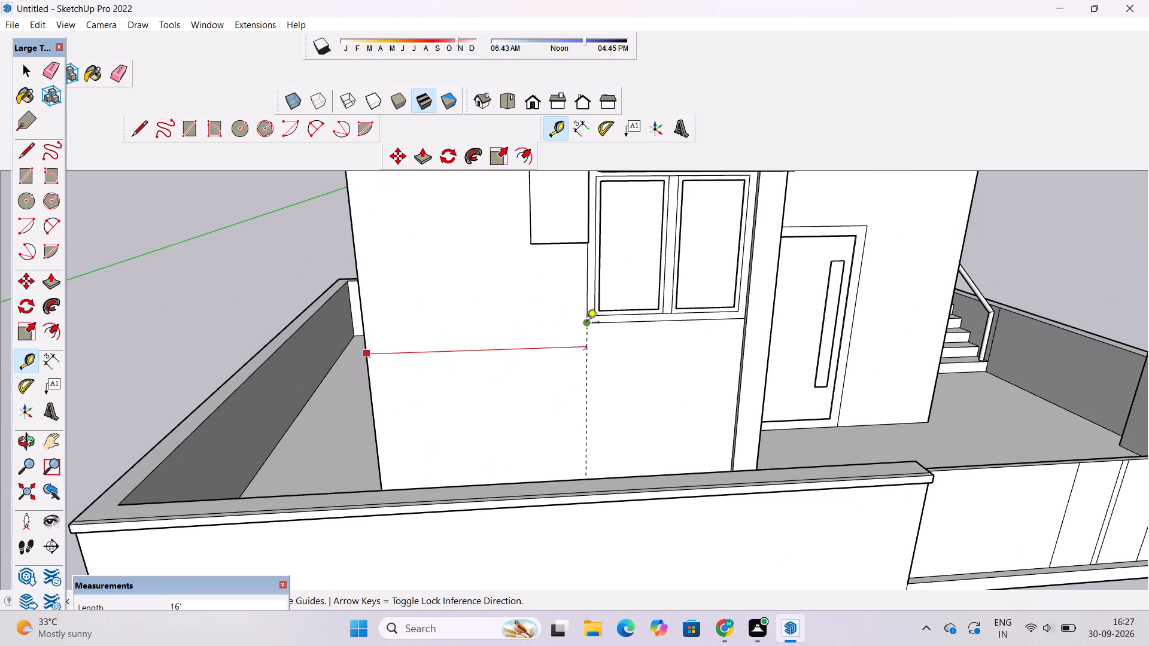
{"action": "left_click", "coordinate": [586, 323]}
Draw a vertical line about 14' long along the guide from the front wall's base to the window frame's lower corner.
{"action": "key", "text": "o"}
{"action": "left_click_drag", "start_coordinate": [586, 323], "coordinate": [598, 389]}
{"action": "left_click_drag", "start_coordinate": [608, 439], "coordinate": [586, 350]}
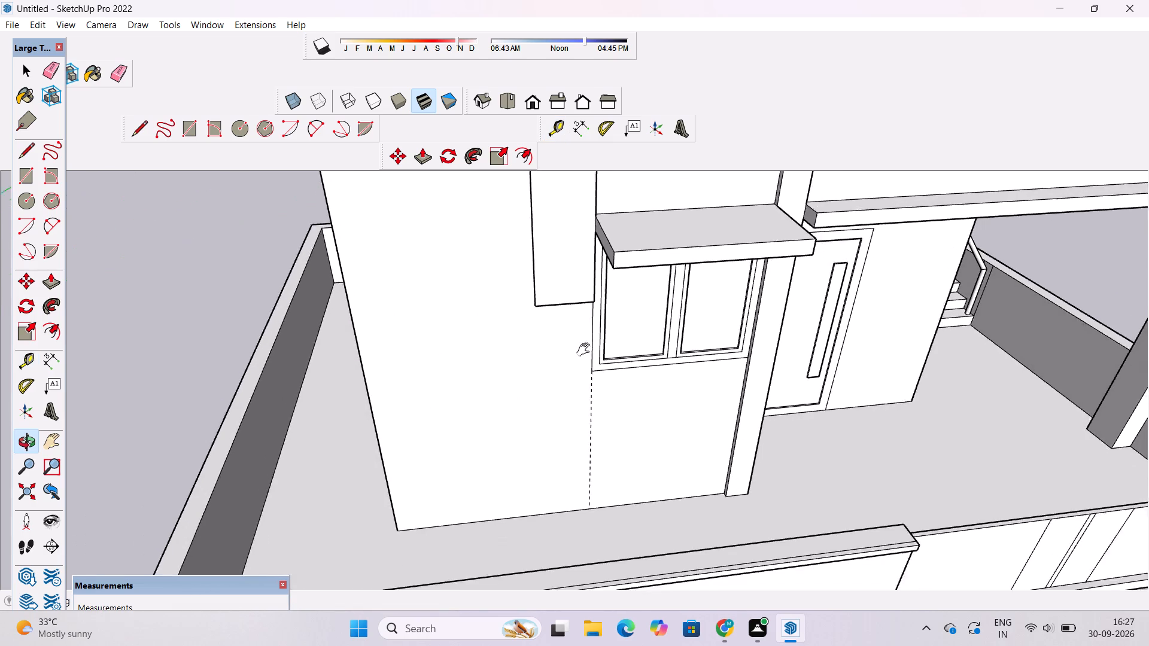
{"action": "left_click_drag", "start_coordinate": [586, 350], "coordinate": [586, 346]}
{"action": "key", "text": "l"}
{"action": "scroll", "coordinate": [576, 458], "scroll_direction": "up", "scroll_amount": 4}
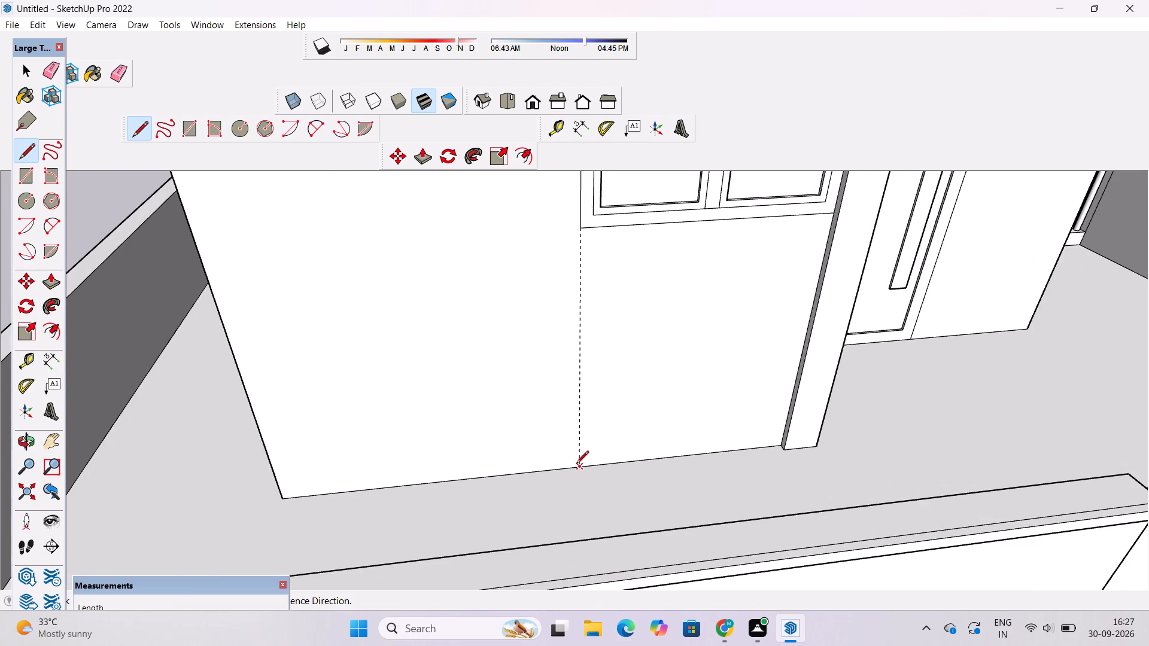
{"action": "left_click", "coordinate": [577, 467]}
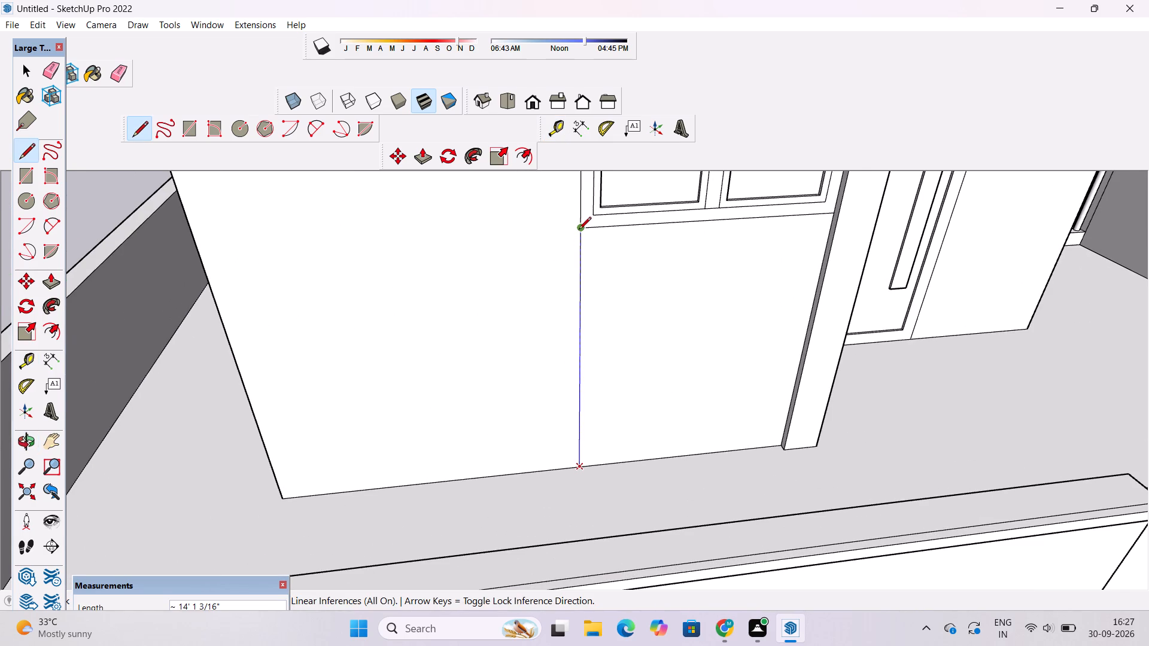
{"action": "left_click", "coordinate": [579, 230]}
Erase the vertical guide below the ground-floor window.
{"action": "key", "text": "o"}
{"action": "scroll", "coordinate": [552, 295], "scroll_direction": "down", "scroll_amount": 5}
{"action": "left_click_drag", "start_coordinate": [608, 416], "coordinate": [590, 317]}
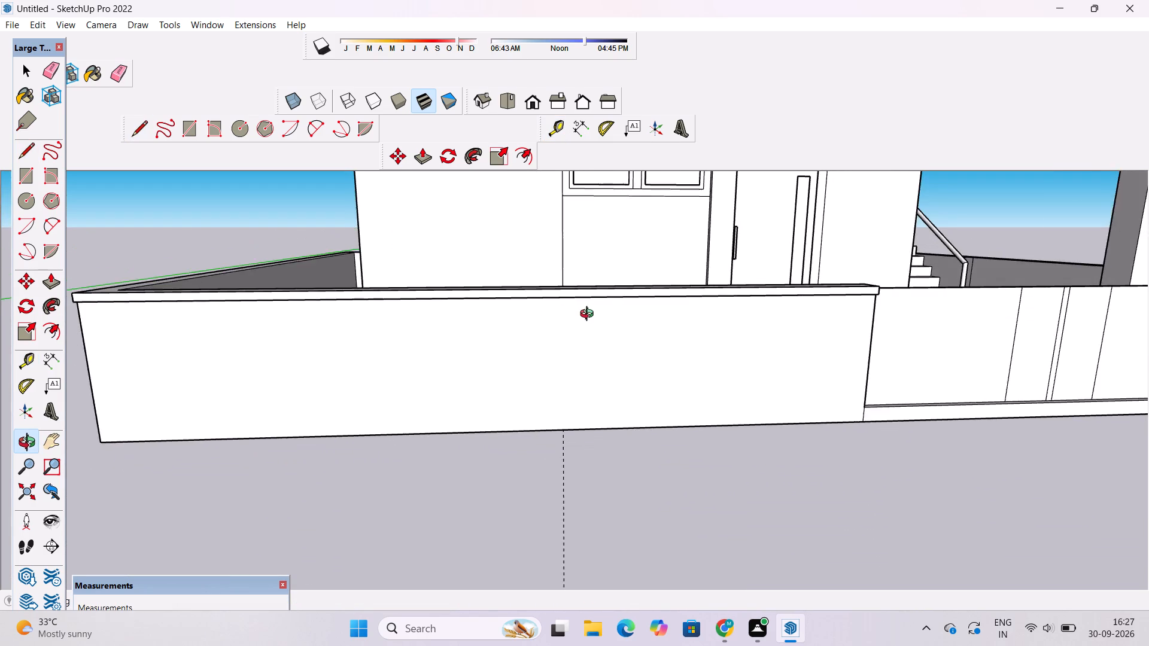
{"action": "scroll", "coordinate": [589, 315], "scroll_direction": "down", "scroll_amount": 3}
{"action": "left_click_drag", "start_coordinate": [589, 315], "coordinate": [600, 390], "text": "shift"}
{"action": "key", "text": "e"}
{"action": "left_click_drag", "start_coordinate": [607, 495], "coordinate": [568, 520]}
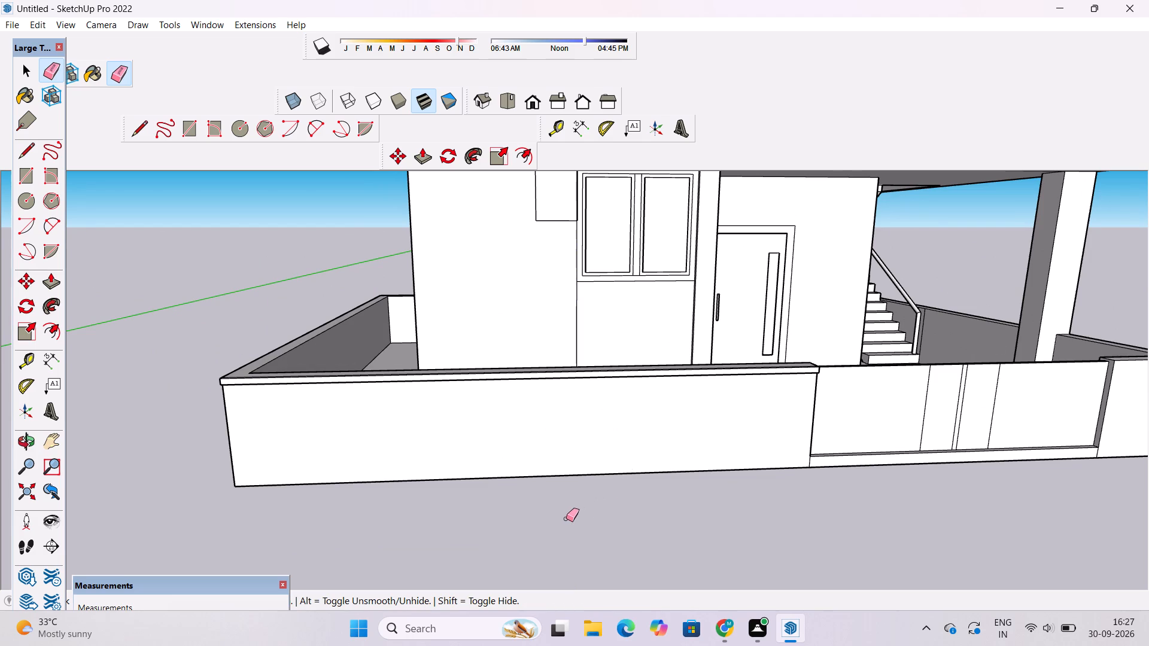
Examine the front facade, boundary walls and gate from several angles.
{"action": "key", "text": "o"}
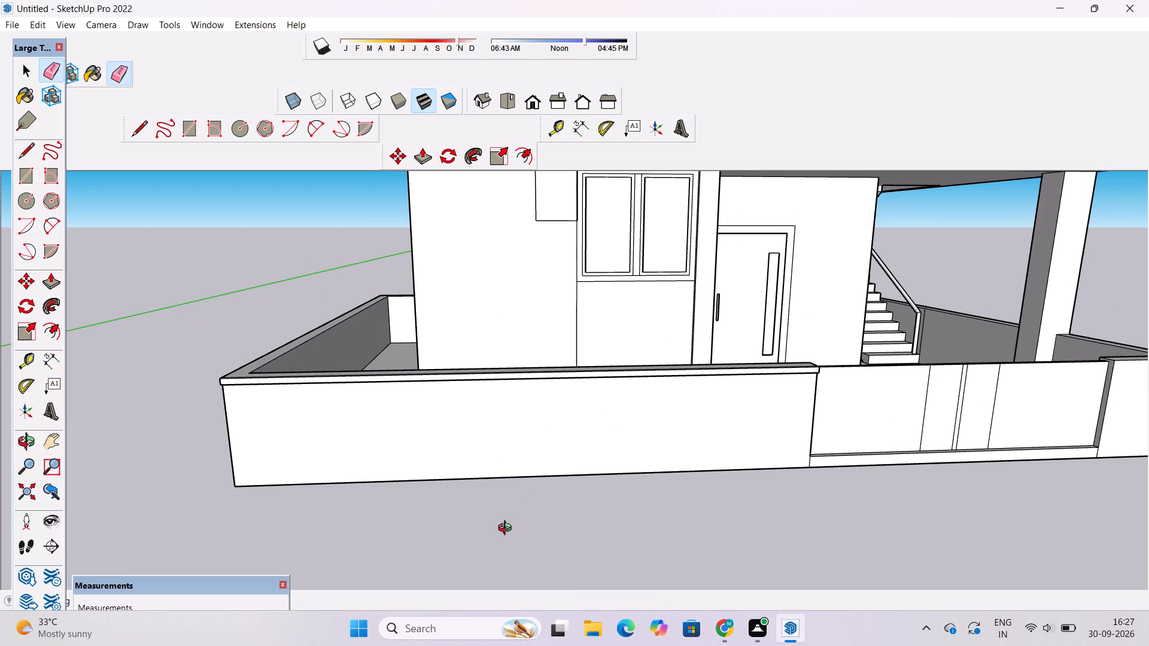
{"action": "scroll", "coordinate": [512, 484], "scroll_direction": "down", "scroll_amount": 4}
{"action": "left_click_drag", "start_coordinate": [512, 480], "coordinate": [530, 519]}
{"action": "scroll", "coordinate": [533, 518], "scroll_direction": "down", "scroll_amount": 3}
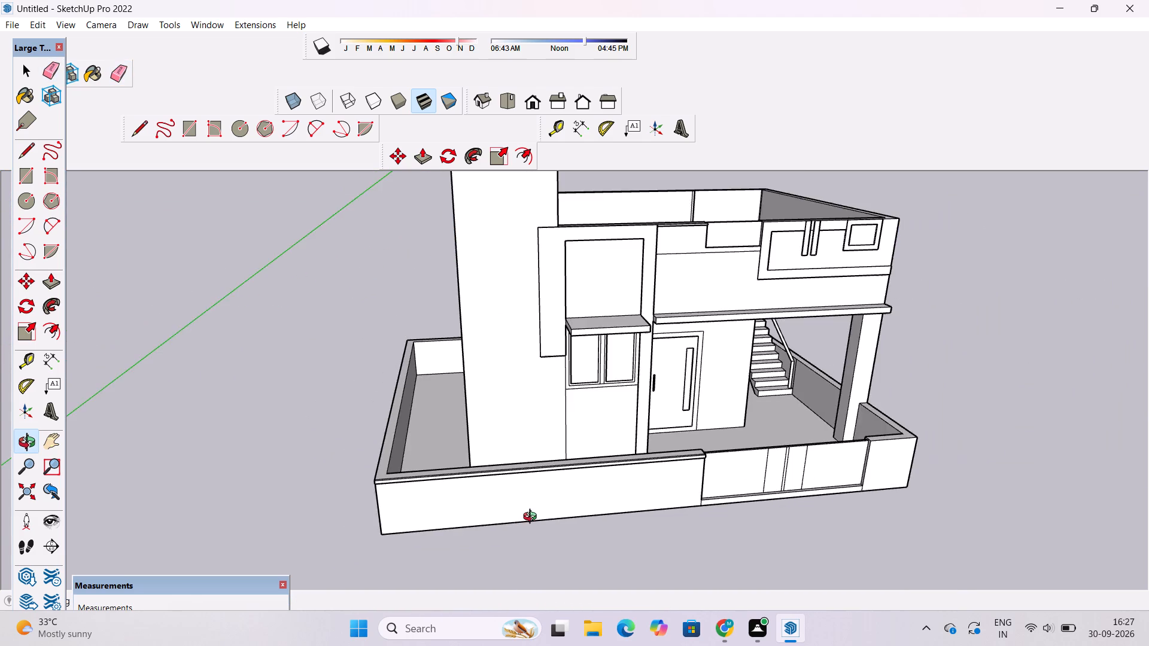
{"action": "left_click_drag", "start_coordinate": [536, 517], "coordinate": [634, 544]}
{"action": "scroll", "coordinate": [634, 534], "scroll_direction": "up", "scroll_amount": 2}
{"action": "left_click_drag", "start_coordinate": [648, 508], "coordinate": [477, 493], "text": "shift"}
{"action": "scroll", "coordinate": [475, 494], "scroll_direction": "up", "scroll_amount": 2}
{"action": "left_click_drag", "start_coordinate": [431, 501], "coordinate": [471, 495]}
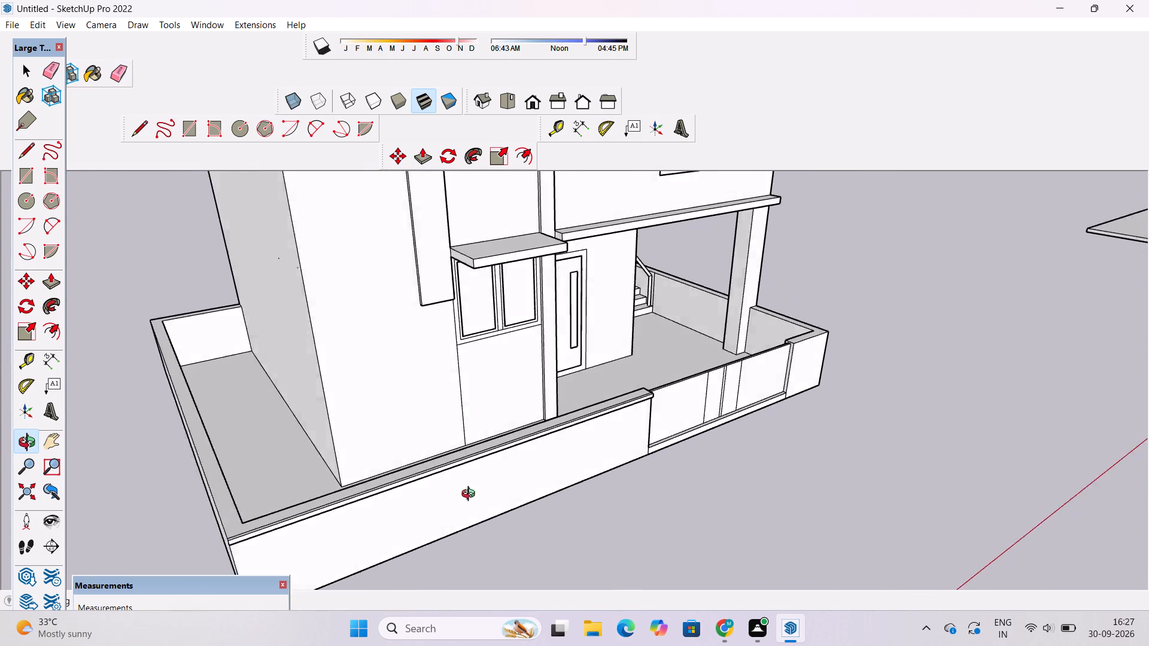
{"action": "left_click_drag", "start_coordinate": [471, 495], "coordinate": [492, 492]}
{"action": "scroll", "coordinate": [528, 458], "scroll_direction": "down", "scroll_amount": 3}
{"action": "left_click_drag", "start_coordinate": [536, 452], "coordinate": [548, 418], "text": "shift"}
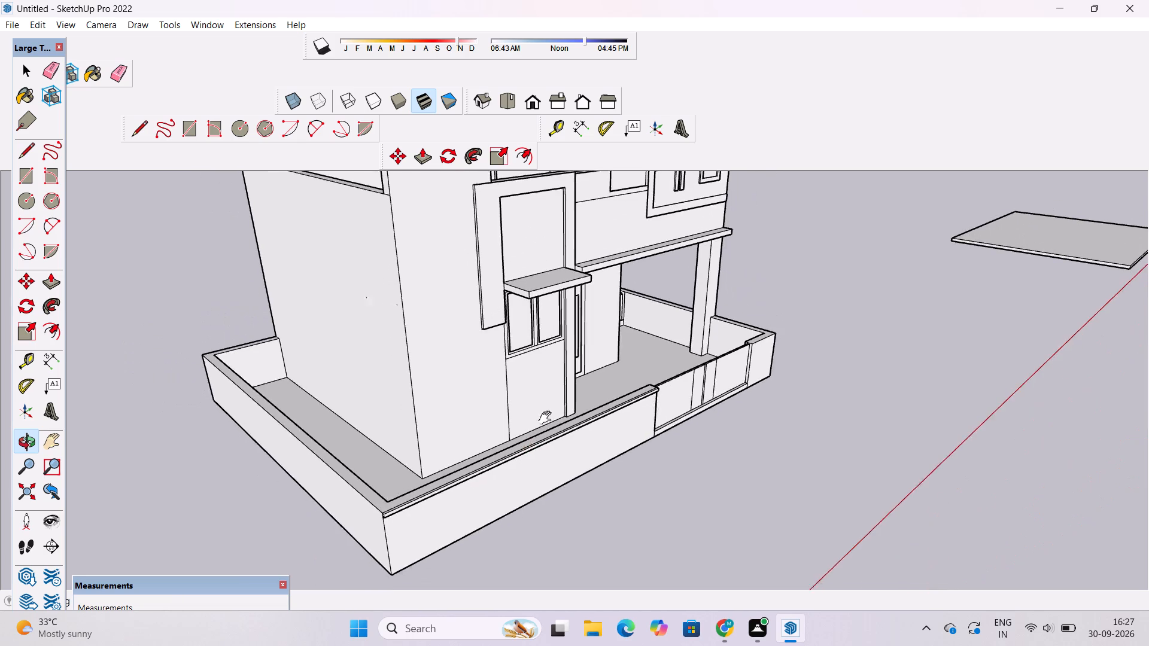
{"action": "left_click_drag", "start_coordinate": [548, 418], "coordinate": [549, 415], "text": "shift"}
{"action": "left_click_drag", "start_coordinate": [552, 411], "coordinate": [382, 508]}
{"action": "scroll", "coordinate": [381, 508], "scroll_direction": "down", "scroll_amount": 4}
{"action": "left_click_drag", "start_coordinate": [410, 497], "coordinate": [447, 498], "text": "shift"}
{"action": "scroll", "coordinate": [403, 522], "scroll_direction": "up", "scroll_amount": 4}
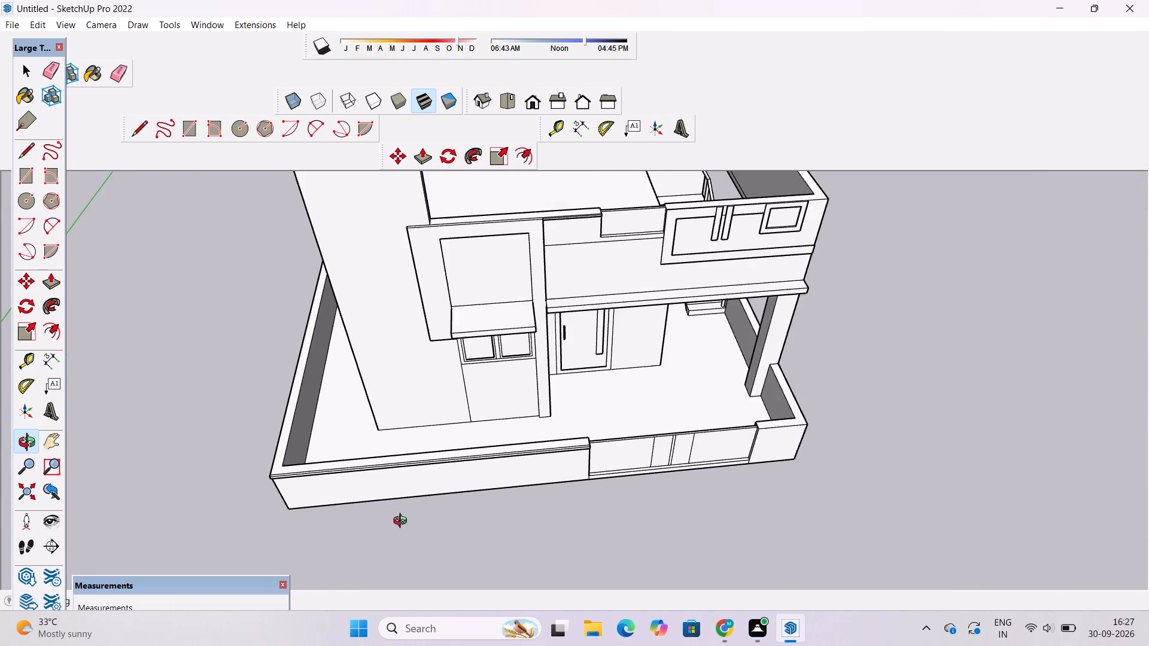
{"action": "scroll", "coordinate": [403, 522], "scroll_direction": "up", "scroll_amount": 5}
{"action": "left_click_drag", "start_coordinate": [658, 467], "coordinate": [556, 358]}
{"action": "left_click_drag", "start_coordinate": [526, 403], "coordinate": [576, 512]}
{"action": "scroll", "coordinate": [797, 482], "scroll_direction": "down", "scroll_amount": 3}
{"action": "left_click_drag", "start_coordinate": [927, 520], "coordinate": [522, 360], "text": "shift"}
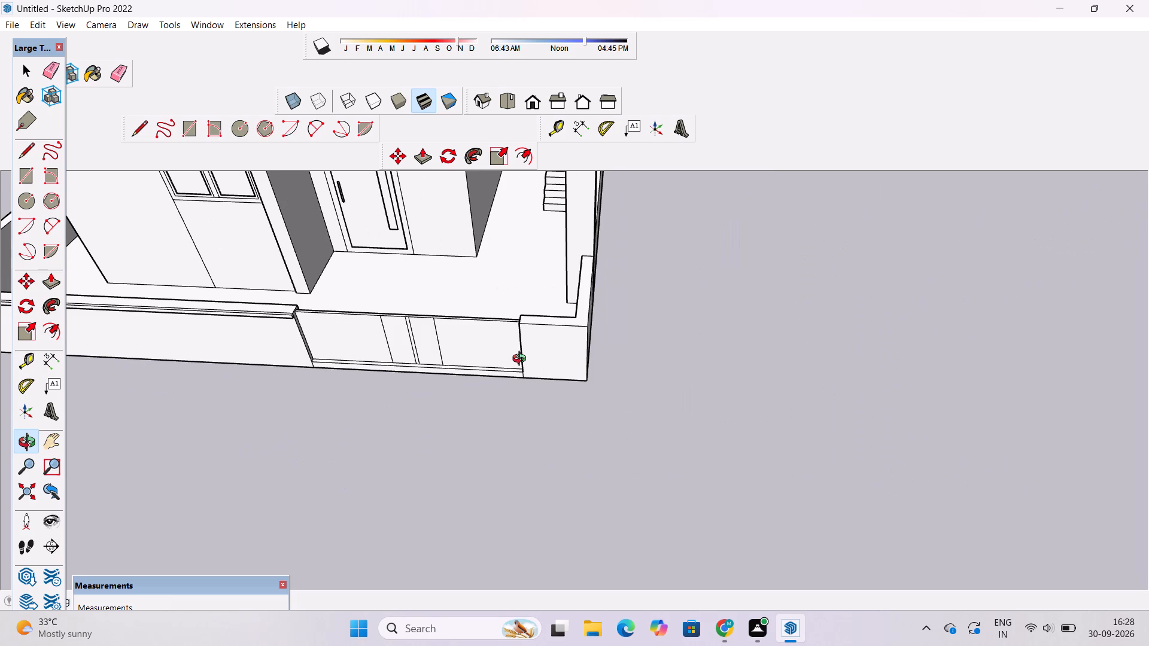
{"action": "scroll", "coordinate": [522, 362], "scroll_direction": "down", "scroll_amount": 4}
{"action": "left_click_drag", "start_coordinate": [522, 362], "coordinate": [877, 498], "text": "shift"}
{"action": "scroll", "coordinate": [742, 312], "scroll_direction": "up", "scroll_amount": 5}
{"action": "left_click_drag", "start_coordinate": [612, 426], "coordinate": [605, 313]}
{"action": "left_click_drag", "start_coordinate": [585, 290], "coordinate": [623, 369], "text": "shift"}
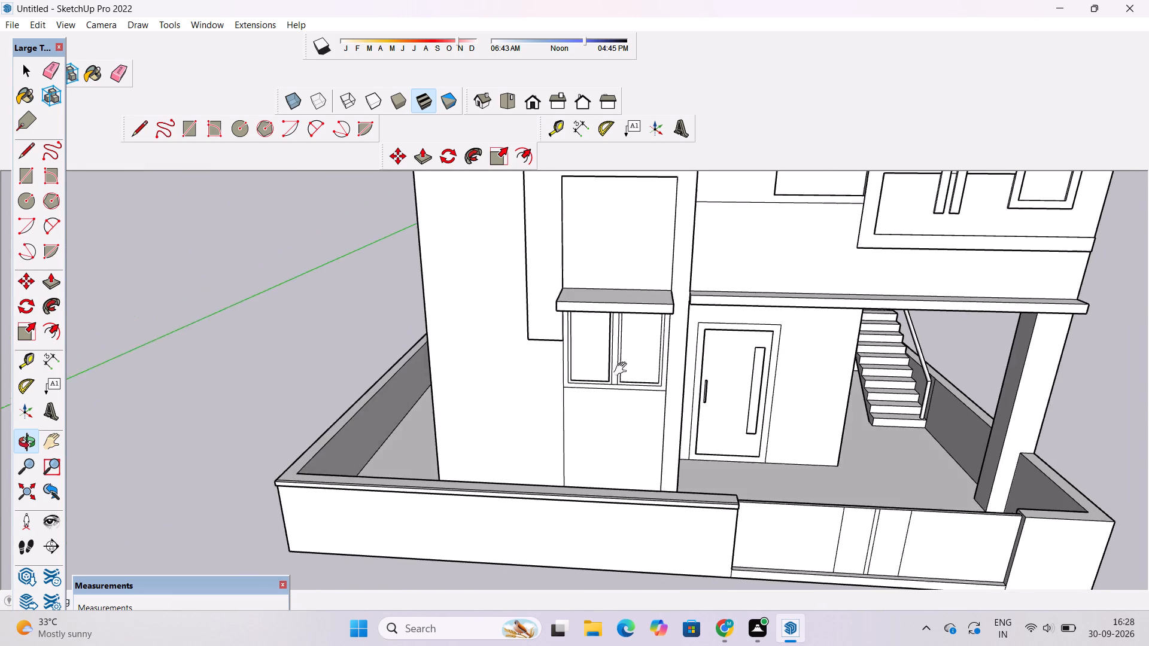
{"action": "left_click_drag", "start_coordinate": [623, 369], "coordinate": [642, 435], "text": "shift"}
Draw a small, nearly square rectangle near the top of the raised frame's wide side strip, beside the upper-floor recessed panel.
{"action": "scroll", "coordinate": [628, 393], "scroll_direction": "up", "scroll_amount": 3}
{"action": "left_click_drag", "start_coordinate": [628, 393], "coordinate": [636, 442], "text": "shift"}
{"action": "left_click_drag", "start_coordinate": [636, 442], "coordinate": [707, 404]}
{"action": "scroll", "coordinate": [690, 331], "scroll_direction": "up", "scroll_amount": 2}
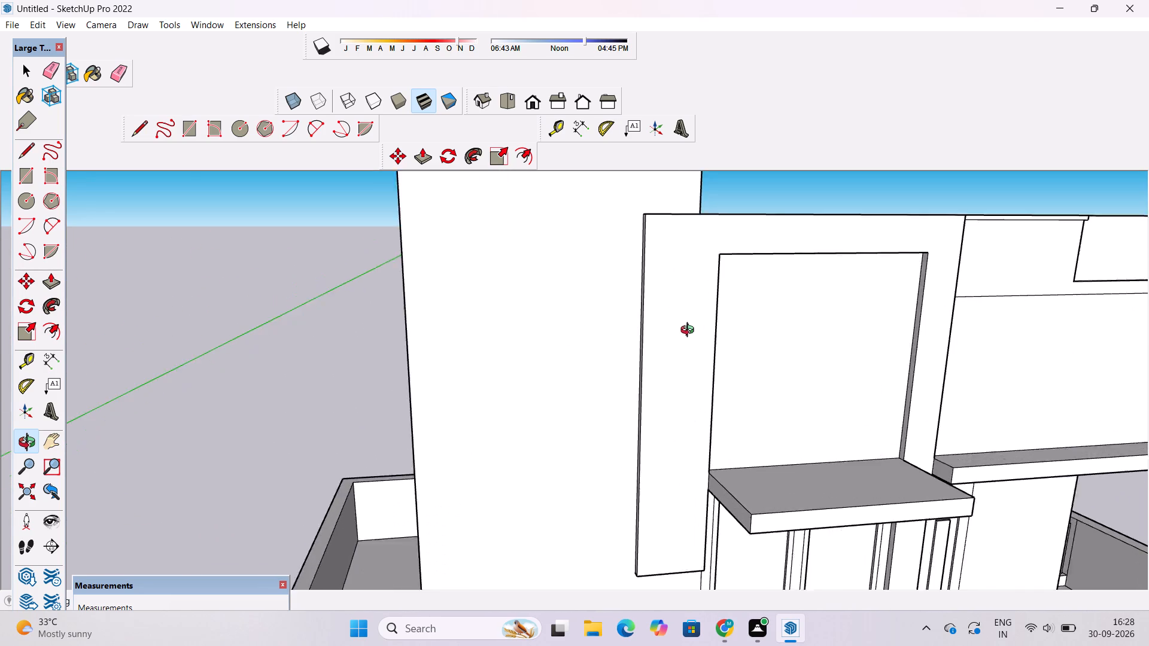
{"action": "scroll", "coordinate": [690, 331], "scroll_direction": "up", "scroll_amount": 3}
{"action": "left_click_drag", "start_coordinate": [672, 315], "coordinate": [461, 371], "text": "shift"}
{"action": "left_click_drag", "start_coordinate": [465, 411], "coordinate": [457, 382]}
{"action": "left_click_drag", "start_coordinate": [456, 383], "coordinate": [466, 391]}
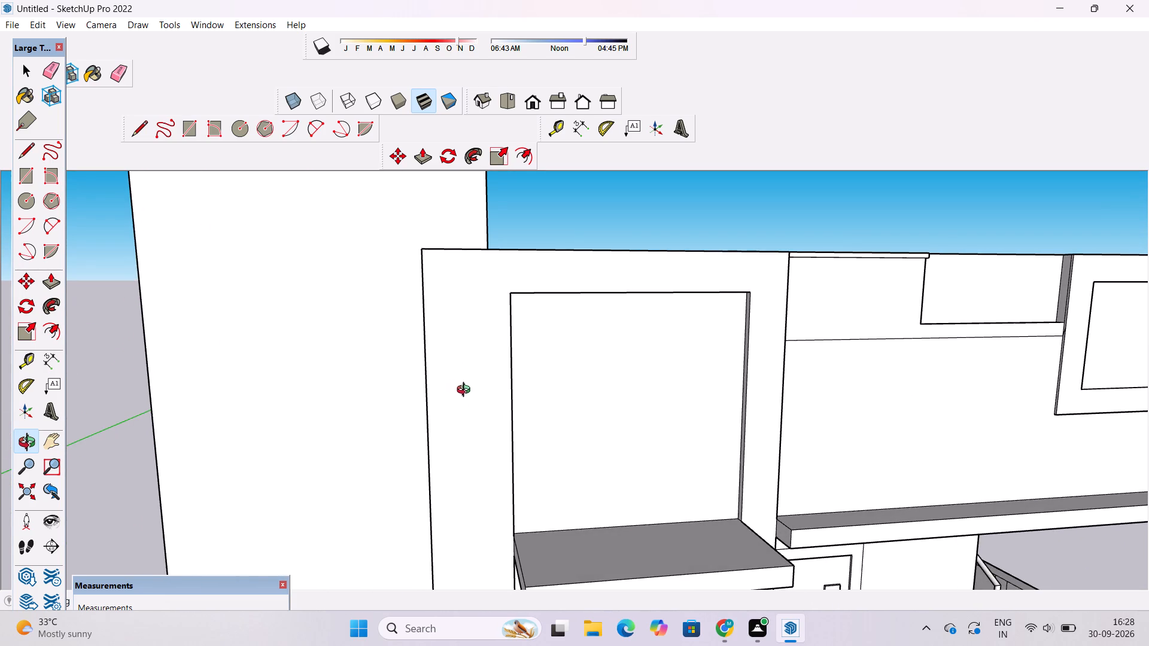
{"action": "key", "text": "r"}
{"action": "scroll", "coordinate": [440, 380], "scroll_direction": "down", "scroll_amount": 4}
{"action": "scroll", "coordinate": [447, 346], "scroll_direction": "up", "scroll_amount": 3}
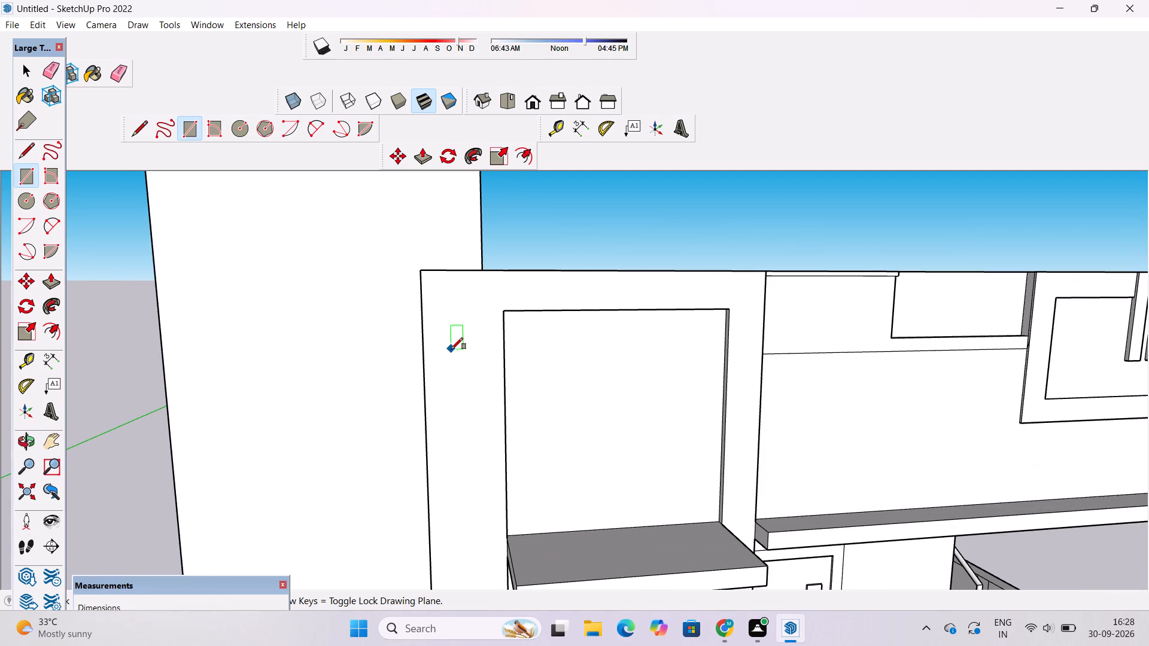
{"action": "left_click", "coordinate": [451, 349]}
{"action": "scroll", "coordinate": [474, 379], "scroll_direction": "up", "scroll_amount": 2}
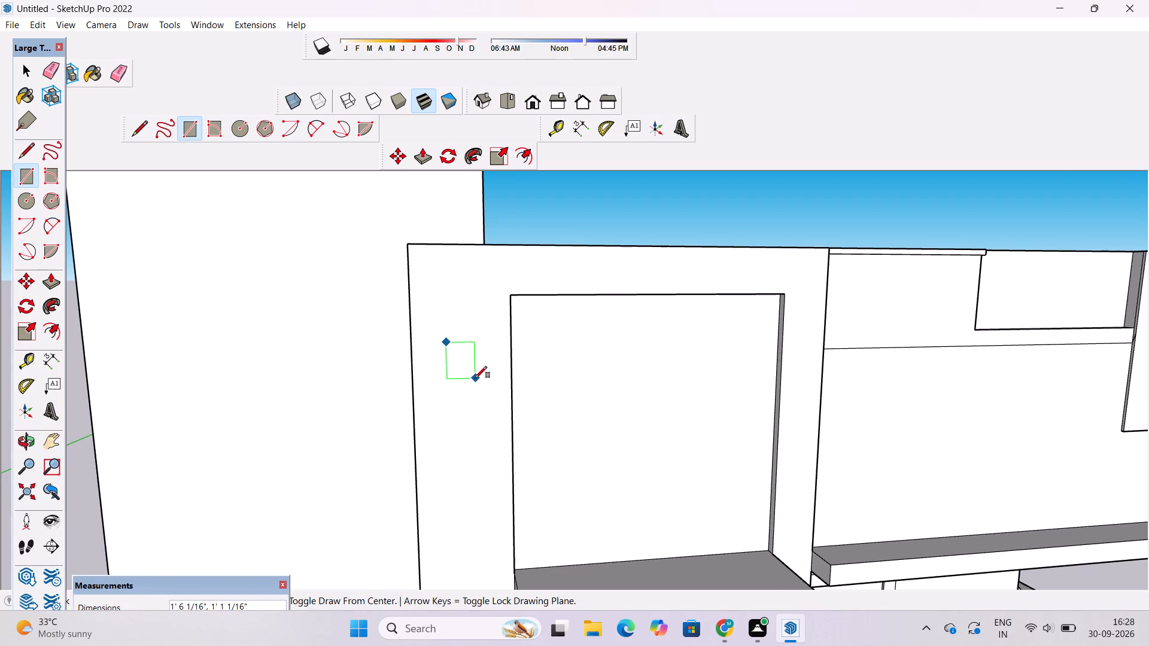
{"action": "left_click", "coordinate": [478, 374]}
{"action": "key", "text": "space"}
{"action": "type", "text": "o"}
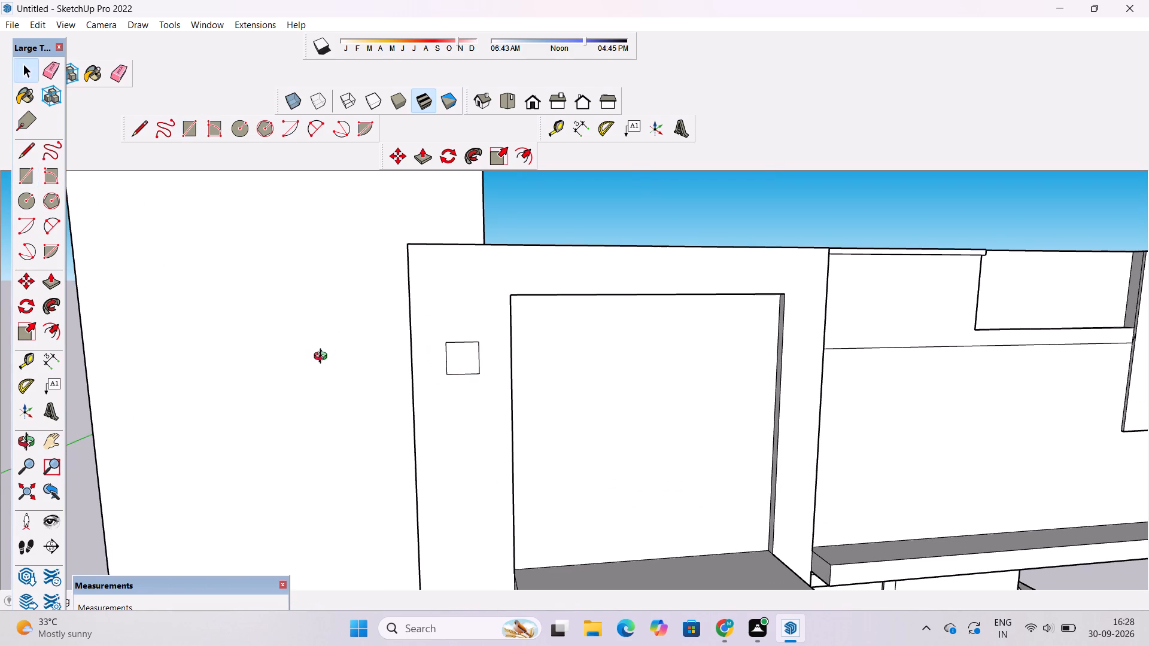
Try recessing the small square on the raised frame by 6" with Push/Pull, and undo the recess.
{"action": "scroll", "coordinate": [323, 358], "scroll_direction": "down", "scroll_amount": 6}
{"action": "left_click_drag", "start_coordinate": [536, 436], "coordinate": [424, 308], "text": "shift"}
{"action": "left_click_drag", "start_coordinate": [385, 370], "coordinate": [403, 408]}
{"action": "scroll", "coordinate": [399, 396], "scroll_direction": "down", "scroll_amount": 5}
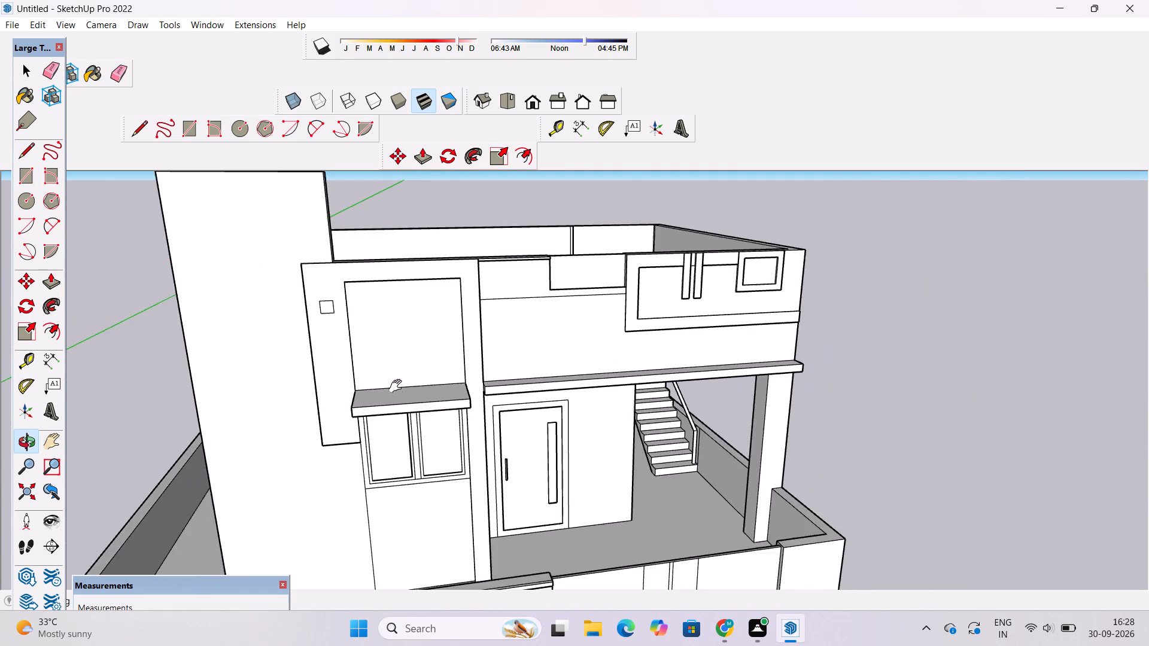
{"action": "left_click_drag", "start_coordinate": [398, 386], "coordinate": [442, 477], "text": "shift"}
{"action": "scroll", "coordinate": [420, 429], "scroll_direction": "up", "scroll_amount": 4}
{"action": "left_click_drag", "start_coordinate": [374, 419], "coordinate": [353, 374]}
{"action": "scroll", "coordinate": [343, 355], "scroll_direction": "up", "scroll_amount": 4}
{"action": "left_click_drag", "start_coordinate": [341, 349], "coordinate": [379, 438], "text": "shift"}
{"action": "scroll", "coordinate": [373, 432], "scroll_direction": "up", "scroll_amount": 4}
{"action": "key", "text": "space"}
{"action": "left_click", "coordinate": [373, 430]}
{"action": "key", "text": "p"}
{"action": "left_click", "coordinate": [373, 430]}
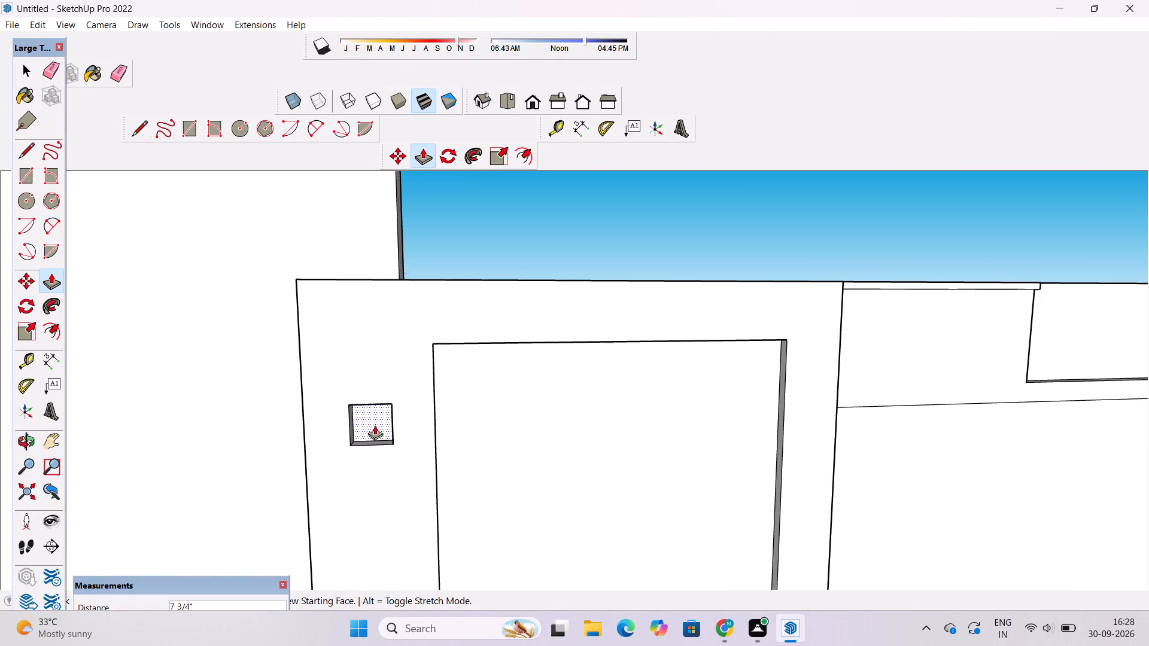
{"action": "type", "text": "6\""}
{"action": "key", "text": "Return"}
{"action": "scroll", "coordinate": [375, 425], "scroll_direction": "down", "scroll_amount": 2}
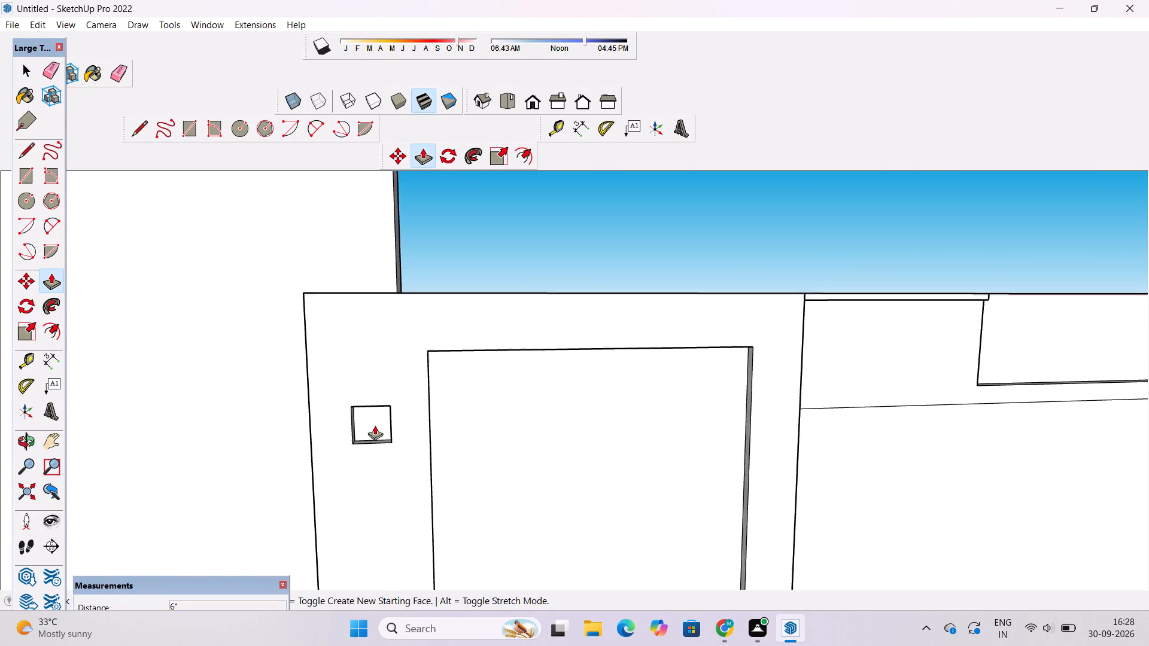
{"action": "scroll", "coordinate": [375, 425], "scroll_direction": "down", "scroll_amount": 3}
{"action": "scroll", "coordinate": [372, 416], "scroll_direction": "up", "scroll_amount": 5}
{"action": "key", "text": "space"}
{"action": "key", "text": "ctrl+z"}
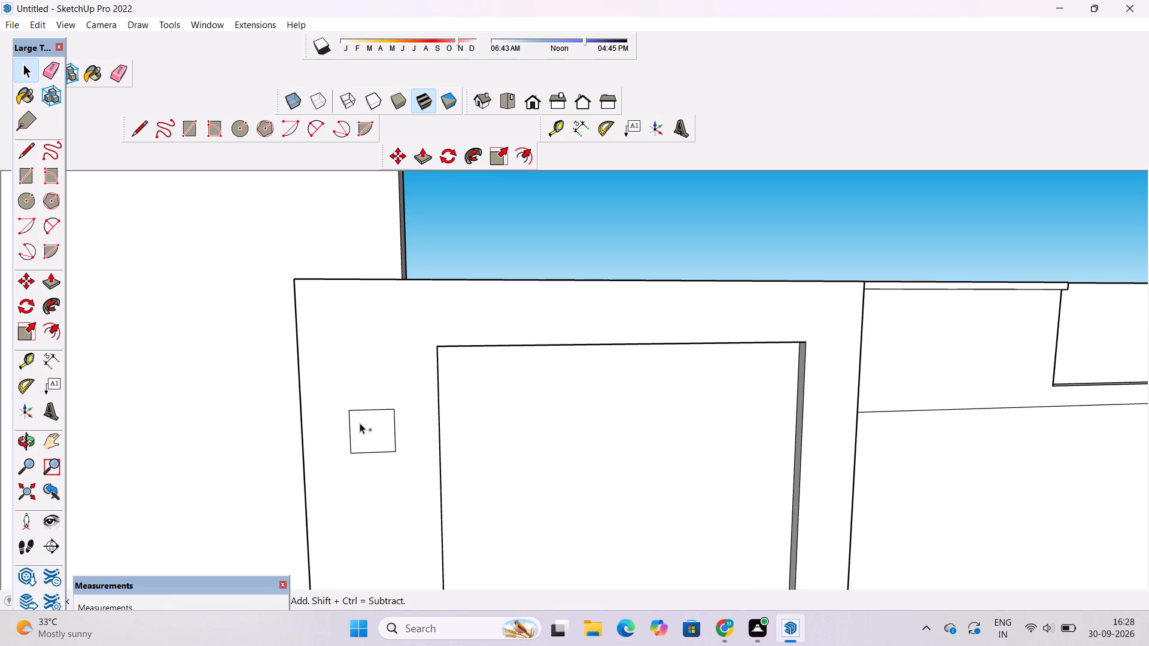
Copy the small square 2.5' straight down the frame strip and multiply the copy by 2 for a column of three squares.
{"action": "double_click", "coordinate": [367, 419], "text": "ctrl"}
{"action": "key", "text": "m"}
{"action": "scroll", "coordinate": [367, 419], "scroll_direction": "down", "scroll_amount": 5}
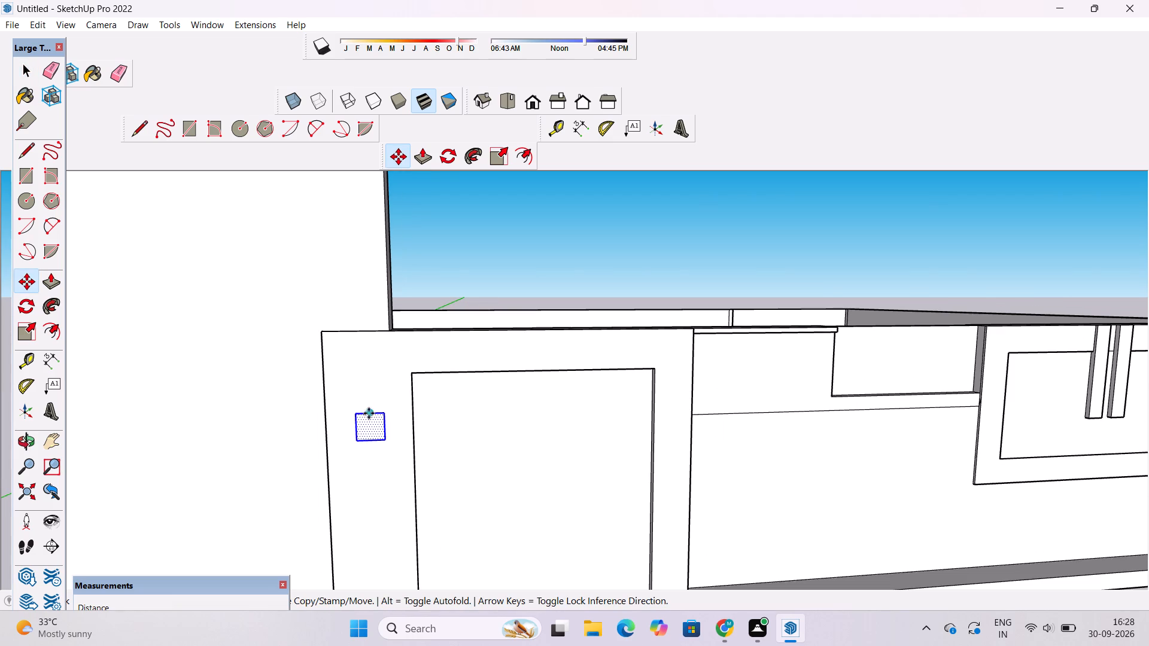
{"action": "left_click", "coordinate": [369, 415]}
{"action": "scroll", "coordinate": [369, 435], "scroll_direction": "down", "scroll_amount": 5}
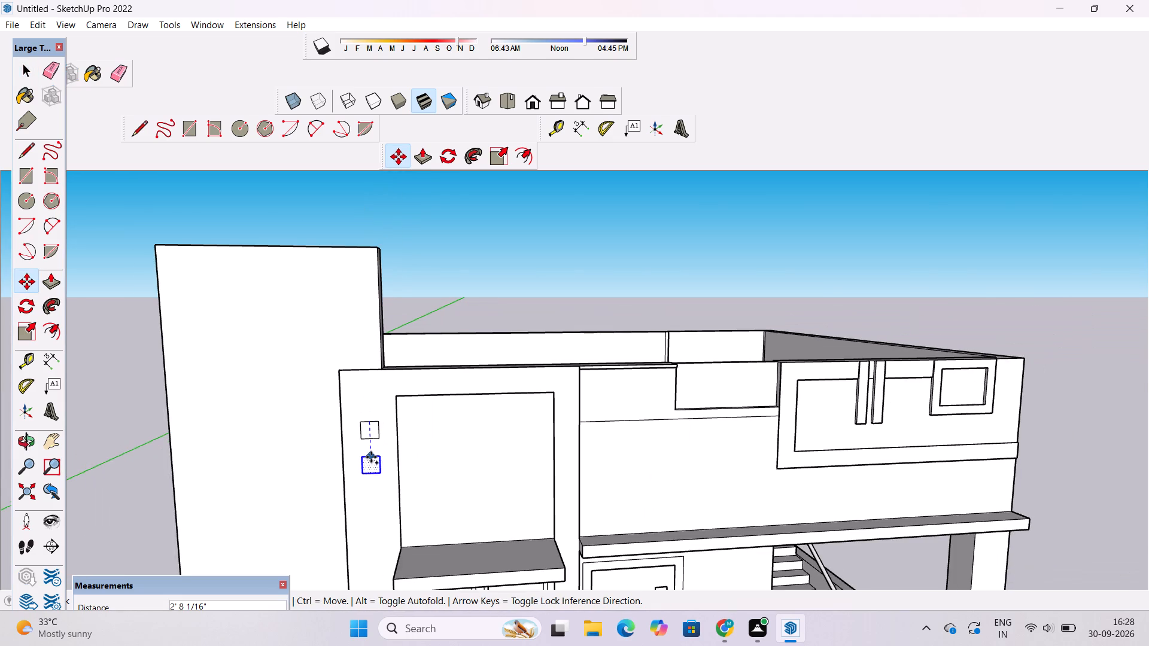
{"action": "scroll", "coordinate": [371, 457], "scroll_direction": "up", "scroll_amount": 7}
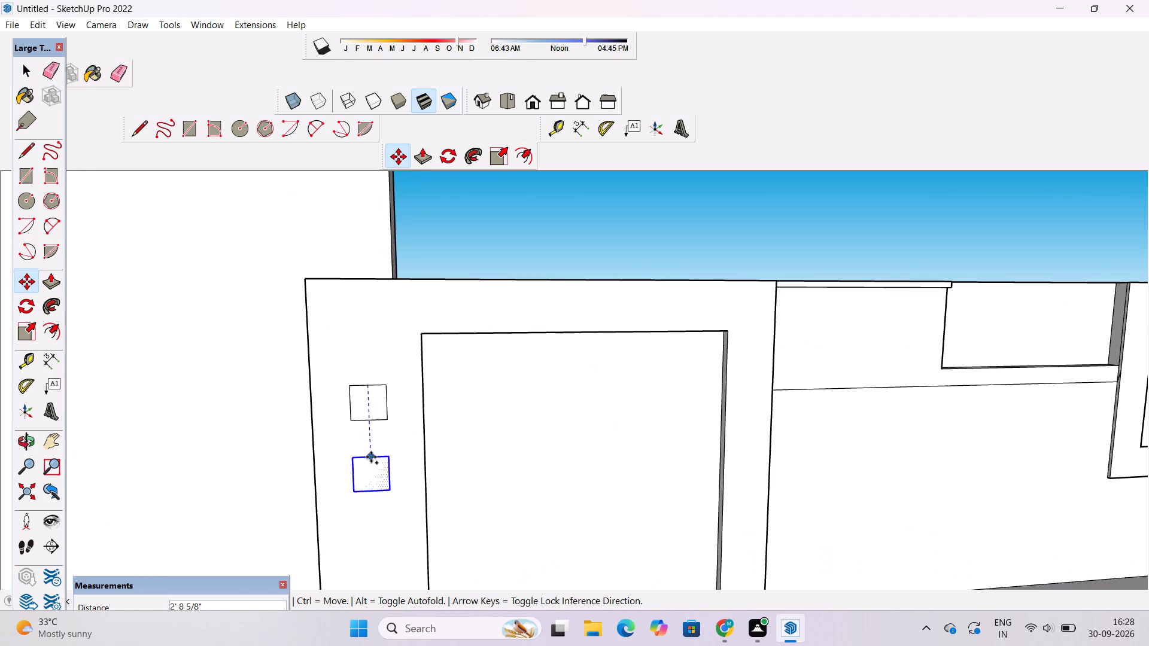
{"action": "key", "text": "2"}
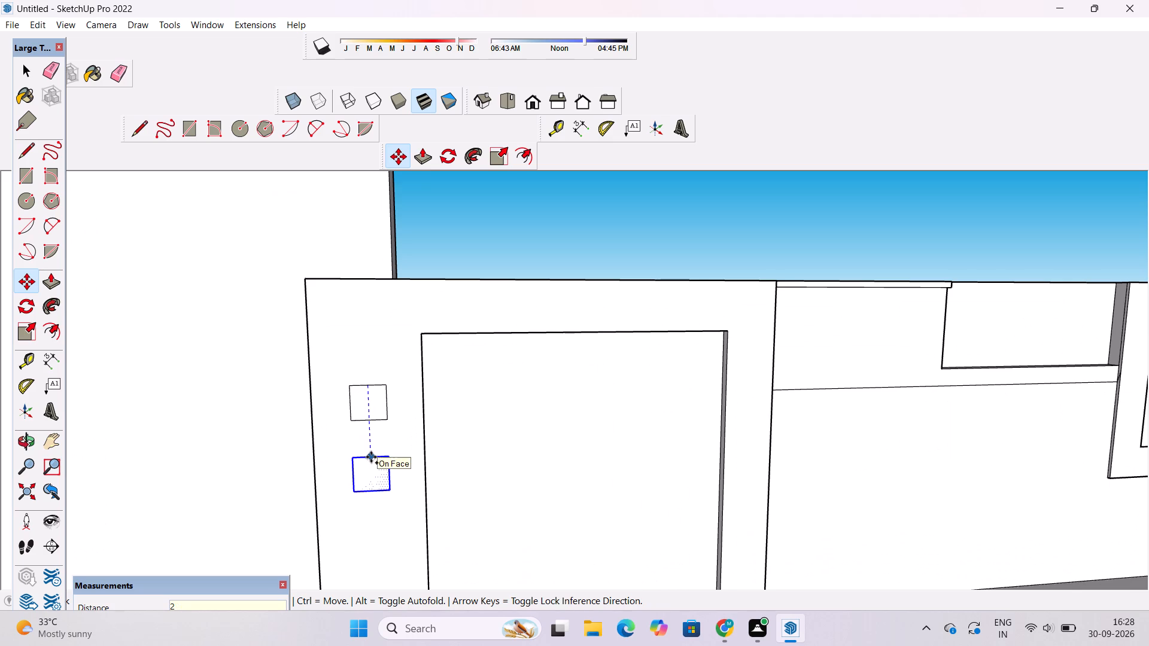
{"action": "type", "text": ".5'"}
{"action": "key", "text": "Return"}
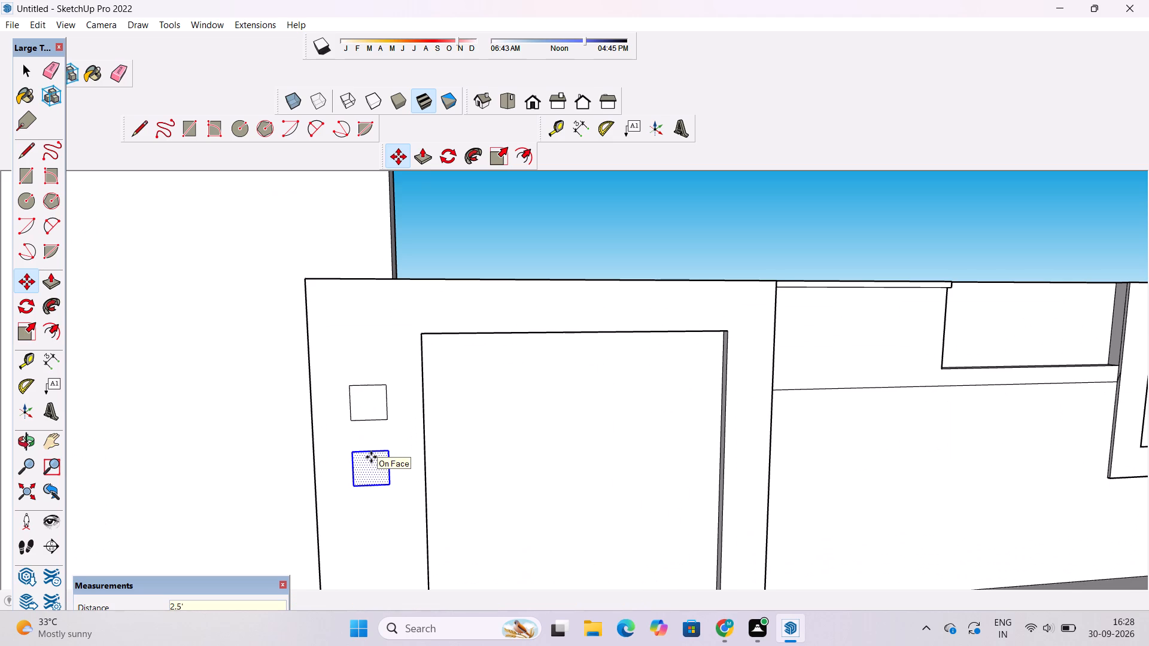
{"action": "type", "text": "*2"}
{"action": "key", "text": "Return"}
Push/Pull the top and middle small squares on the raised frame inward by 5".
{"action": "scroll", "coordinate": [351, 478], "scroll_direction": "down", "scroll_amount": 7}
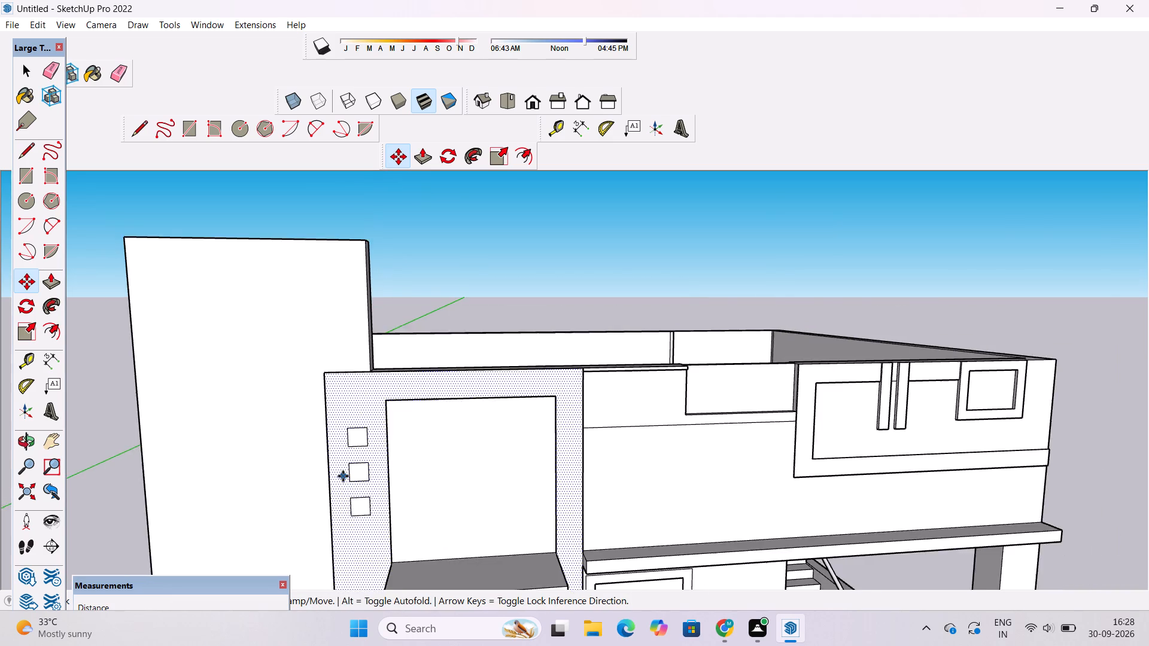
{"action": "scroll", "coordinate": [343, 476], "scroll_direction": "up", "scroll_amount": 1}
{"action": "key", "text": "space"}
{"action": "scroll", "coordinate": [355, 423], "scroll_direction": "up", "scroll_amount": 5}
{"action": "left_click", "coordinate": [359, 438]}
{"action": "key", "text": "p"}
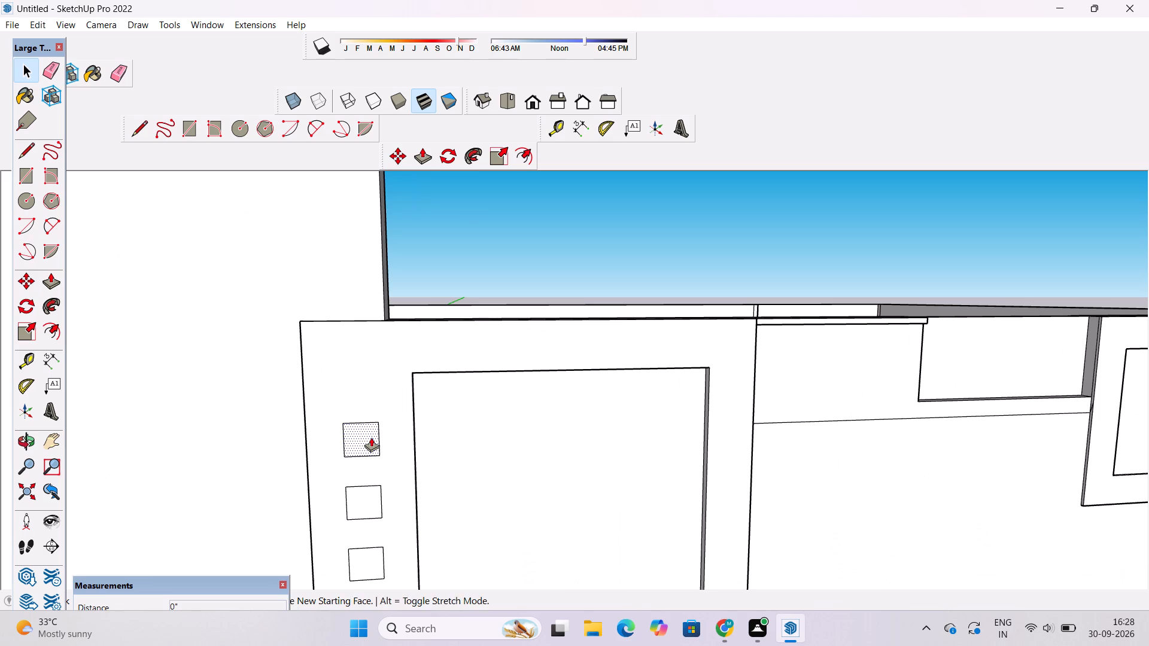
{"action": "left_click", "coordinate": [371, 437]}
{"action": "scroll", "coordinate": [372, 435], "scroll_direction": "up", "scroll_amount": 3}
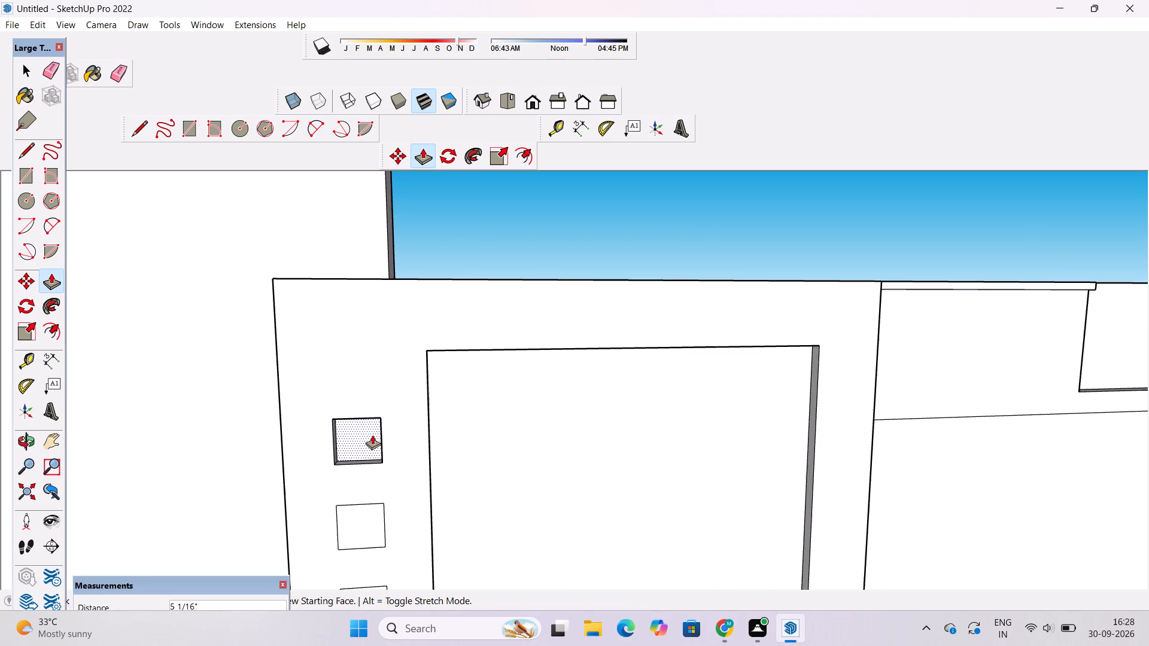
{"action": "type", "text": "5\""}
{"action": "key", "text": "Return"}
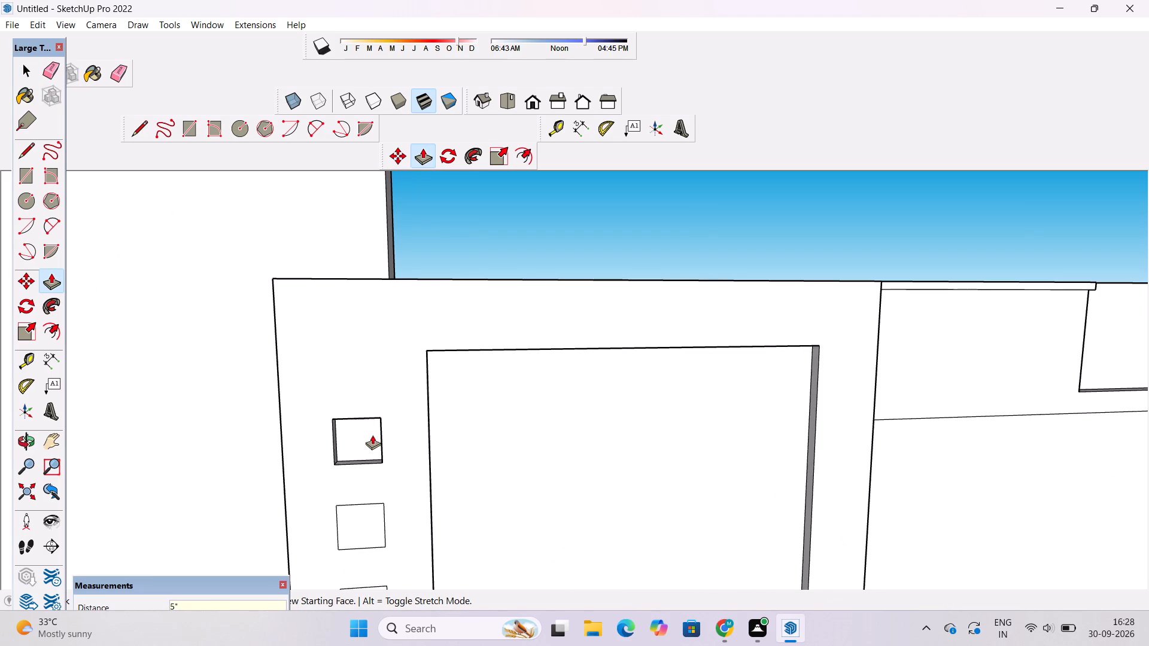
{"action": "left_click", "coordinate": [363, 534]}
{"action": "left_click", "coordinate": [358, 436]}
{"action": "scroll", "coordinate": [368, 394], "scroll_direction": "down", "scroll_amount": 7}
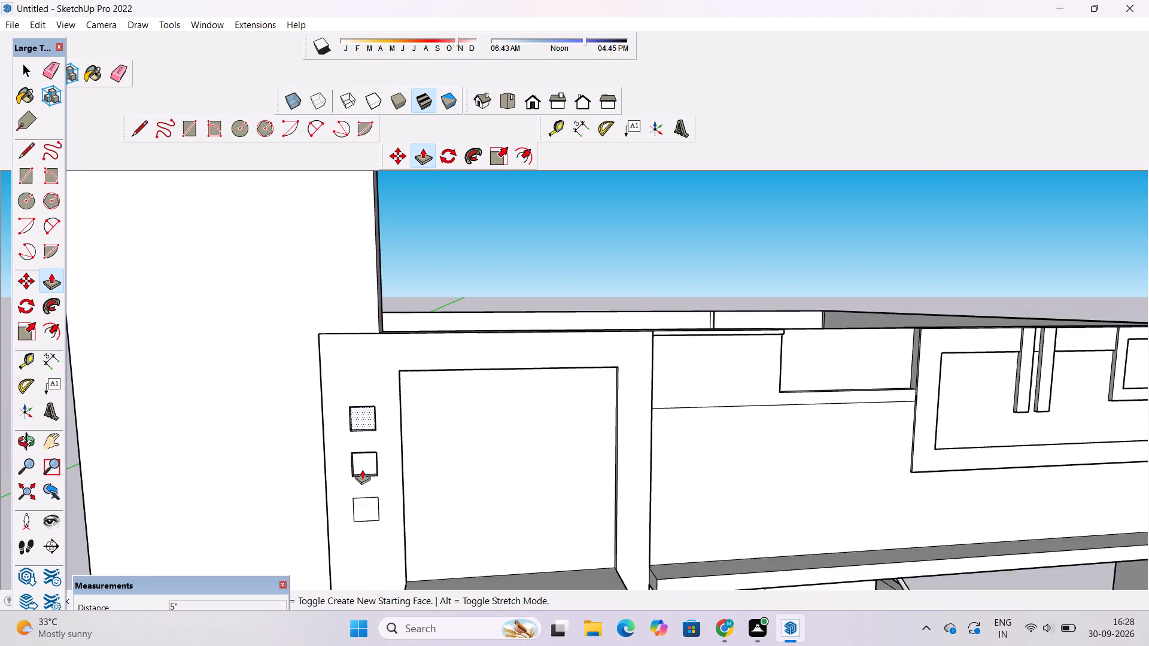
Push/Pull the bottom small square on the raised frame inward to the same depth as the squares above it.
{"action": "scroll", "coordinate": [361, 498], "scroll_direction": "up", "scroll_amount": 6}
{"action": "left_click", "coordinate": [361, 505]}
{"action": "left_click", "coordinate": [363, 432]}
Examine the front facade around the column of recessed squares and the upper-floor panels from several angles.
{"action": "key", "text": "o"}
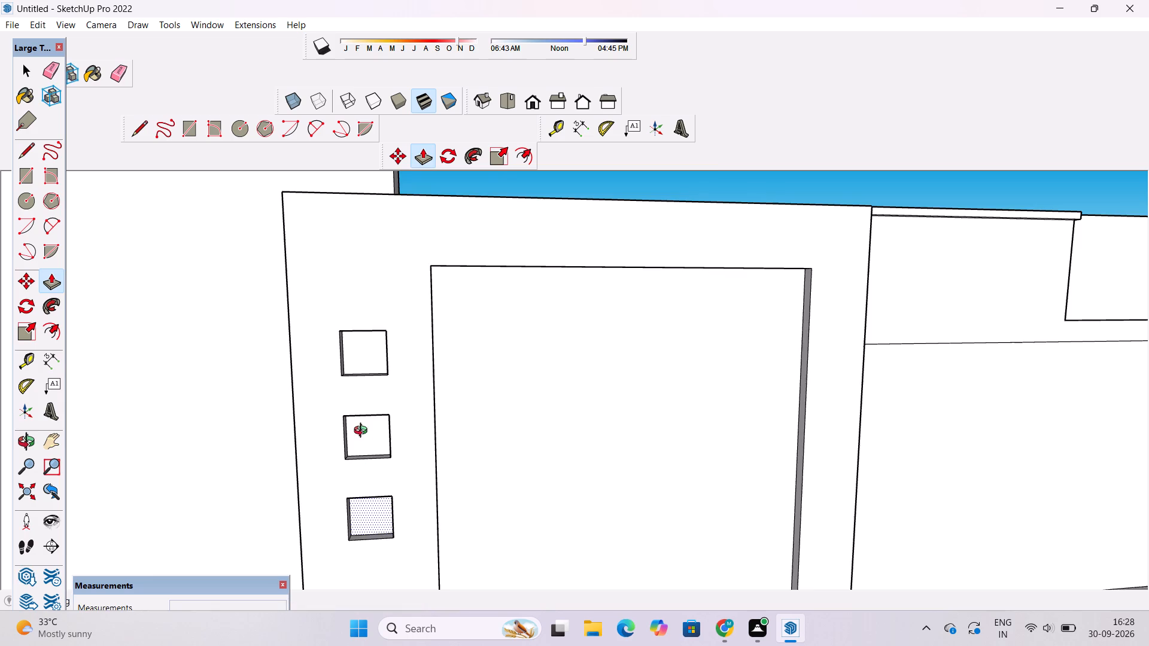
{"action": "scroll", "coordinate": [363, 432], "scroll_direction": "down", "scroll_amount": 11}
{"action": "left_click_drag", "start_coordinate": [353, 459], "coordinate": [388, 505]}
{"action": "left_click_drag", "start_coordinate": [390, 505], "coordinate": [318, 418]}
{"action": "scroll", "coordinate": [306, 416], "scroll_direction": "down", "scroll_amount": 6}
{"action": "left_click_drag", "start_coordinate": [434, 485], "coordinate": [424, 459]}
{"action": "scroll", "coordinate": [355, 428], "scroll_direction": "up", "scroll_amount": 1}
{"action": "left_click_drag", "start_coordinate": [362, 406], "coordinate": [357, 507], "text": "shift"}
{"action": "scroll", "coordinate": [358, 505], "scroll_direction": "up", "scroll_amount": 6}
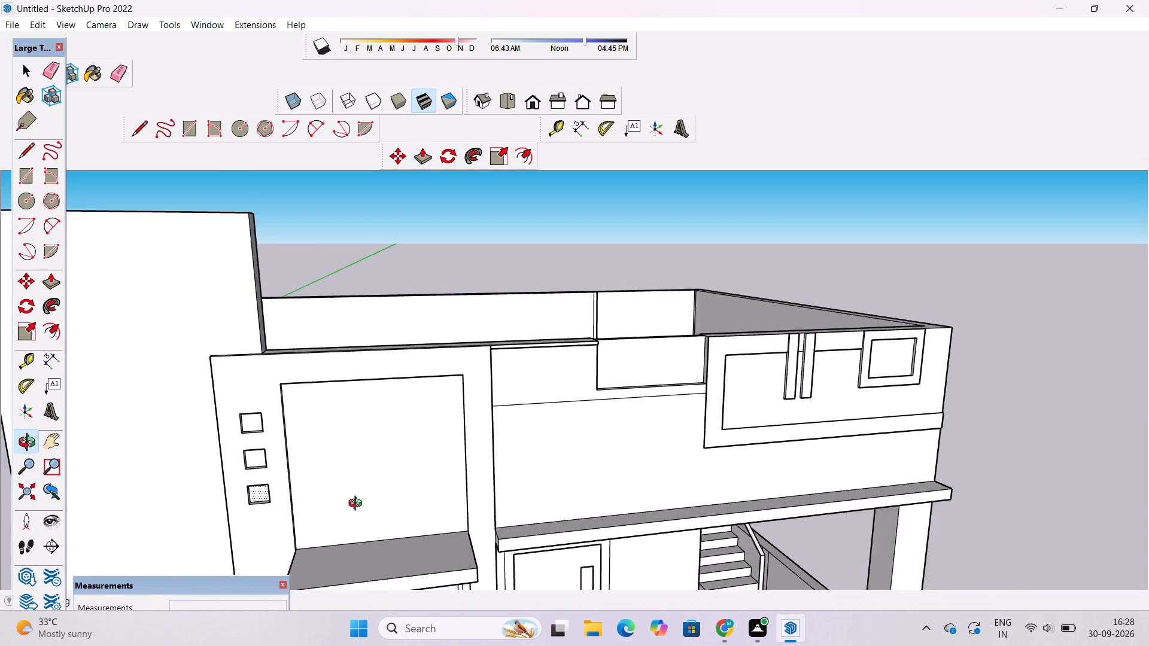
{"action": "scroll", "coordinate": [358, 505], "scroll_direction": "up", "scroll_amount": 2}
{"action": "left_click_drag", "start_coordinate": [409, 466], "coordinate": [345, 471]}
{"action": "left_click_drag", "start_coordinate": [345, 471], "coordinate": [397, 432]}
{"action": "left_click_drag", "start_coordinate": [398, 432], "coordinate": [378, 440], "text": "shift"}
{"action": "left_click_drag", "start_coordinate": [369, 447], "coordinate": [328, 465]}
{"action": "scroll", "coordinate": [326, 467], "scroll_direction": "down", "scroll_amount": 3}
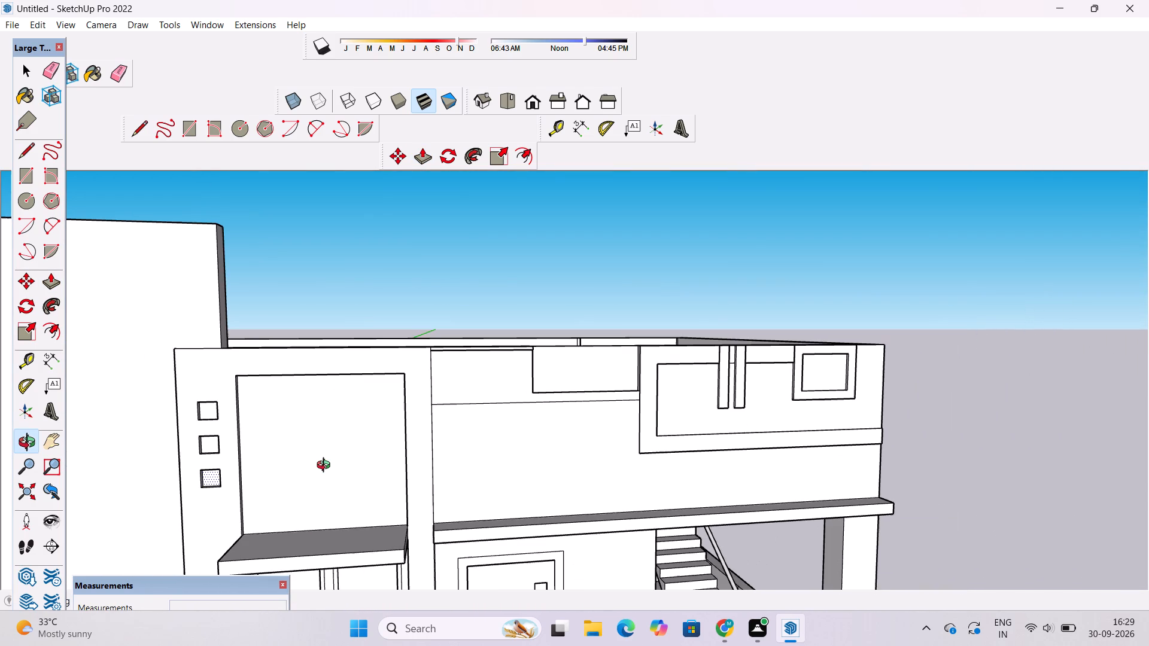
{"action": "left_click_drag", "start_coordinate": [326, 467], "coordinate": [317, 478]}
{"action": "scroll", "coordinate": [317, 478], "scroll_direction": "down", "scroll_amount": 4}
{"action": "left_click_drag", "start_coordinate": [317, 480], "coordinate": [305, 459], "text": "shift"}
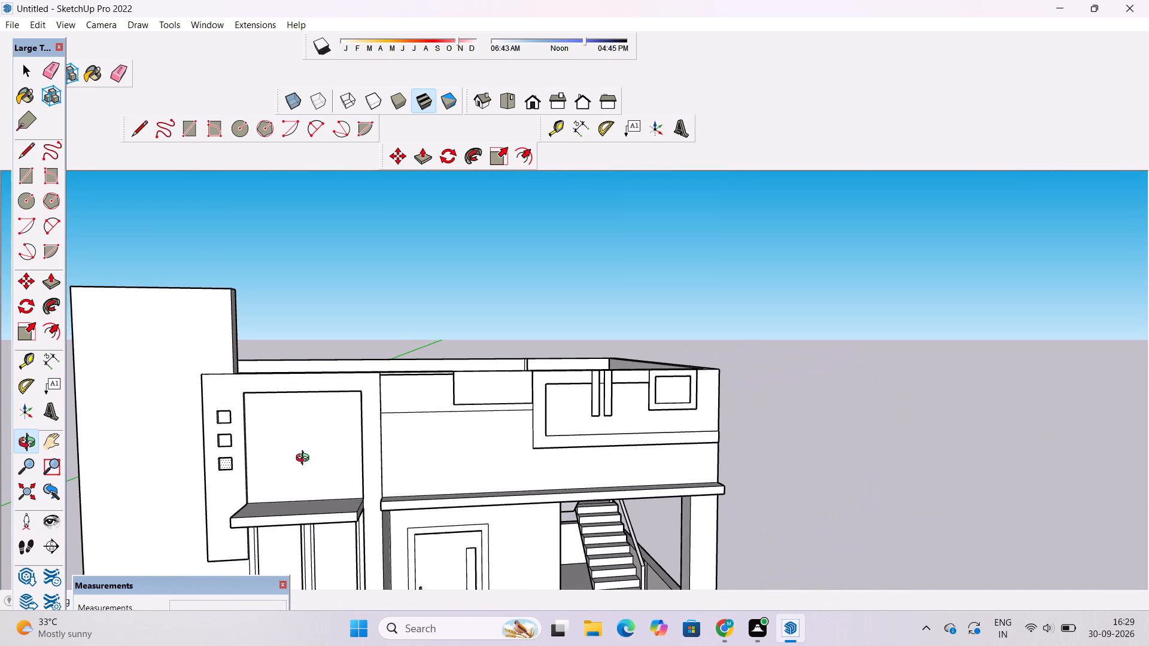
{"action": "key", "text": "space"}
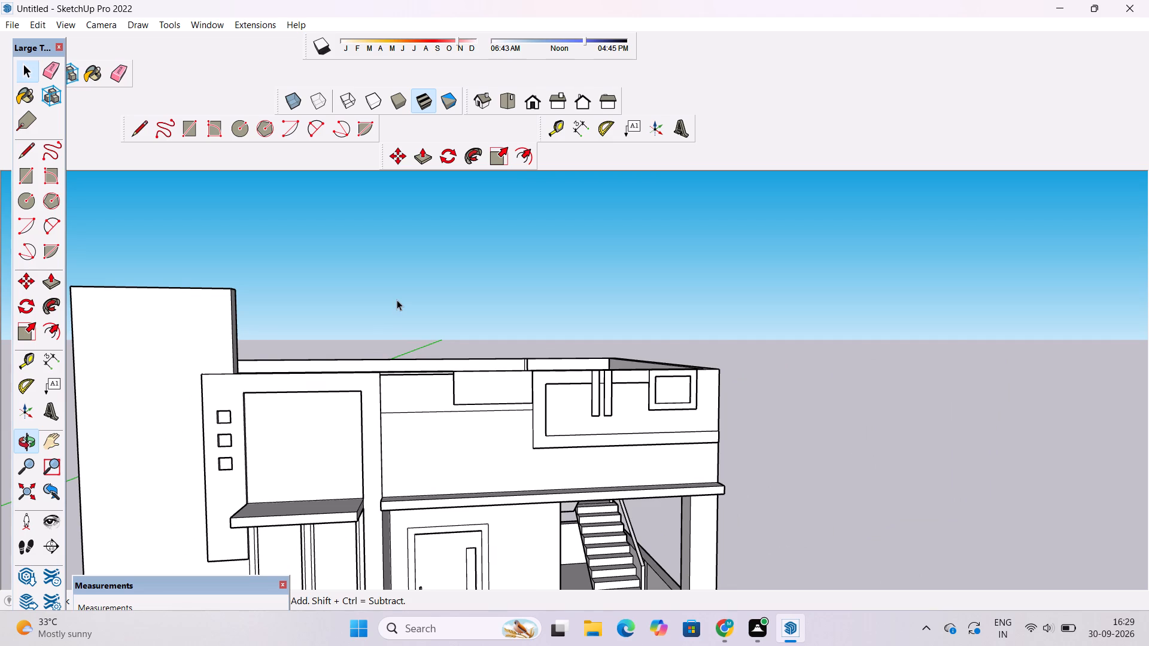
Paint the front door leaf with the Wood Cherry Original material.
{"action": "scroll", "coordinate": [388, 310], "scroll_direction": "down", "scroll_amount": 6}
{"action": "key", "text": "b"}
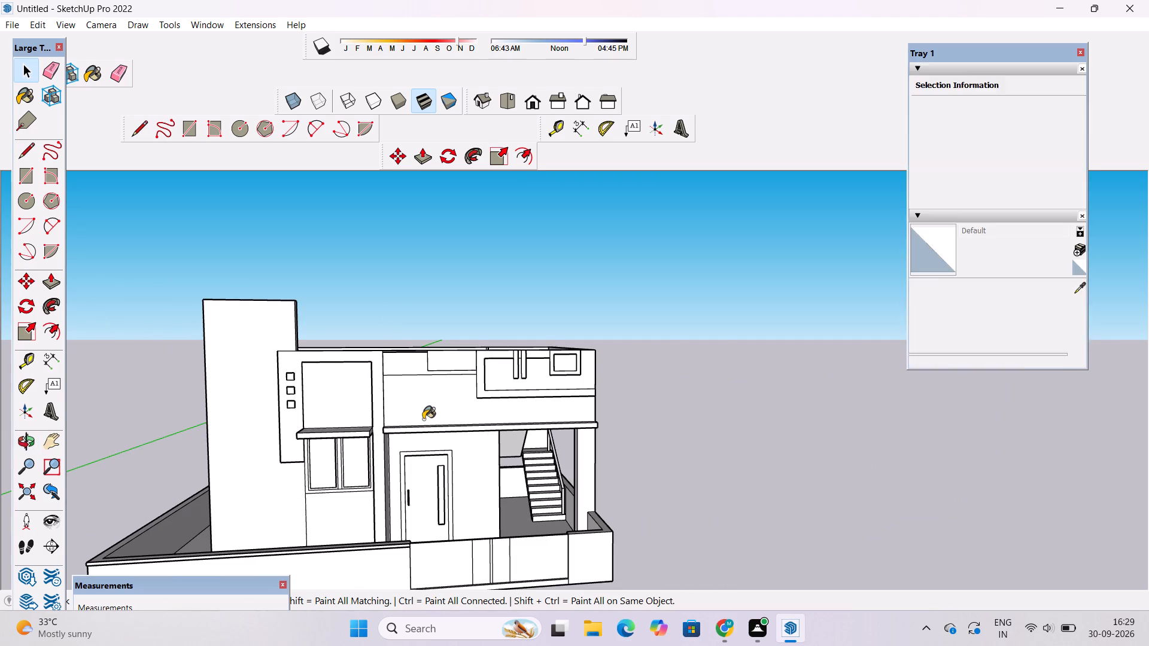
{"action": "scroll", "coordinate": [947, 194], "scroll_direction": "down", "scroll_amount": 2}
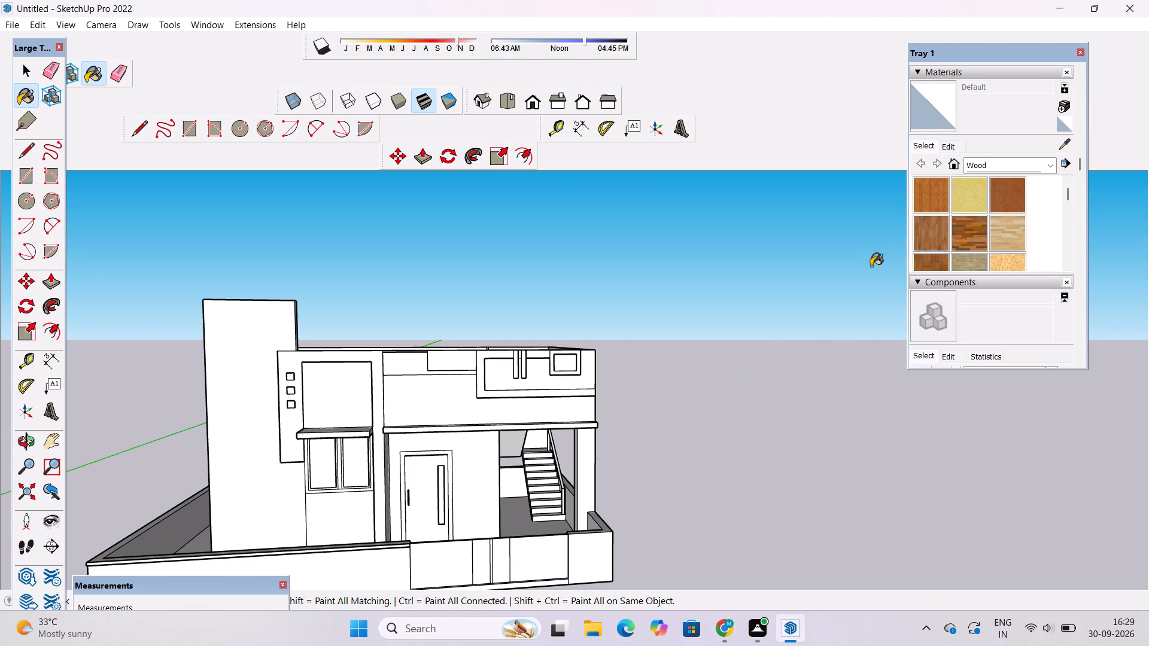
{"action": "left_click", "coordinate": [1004, 203]}
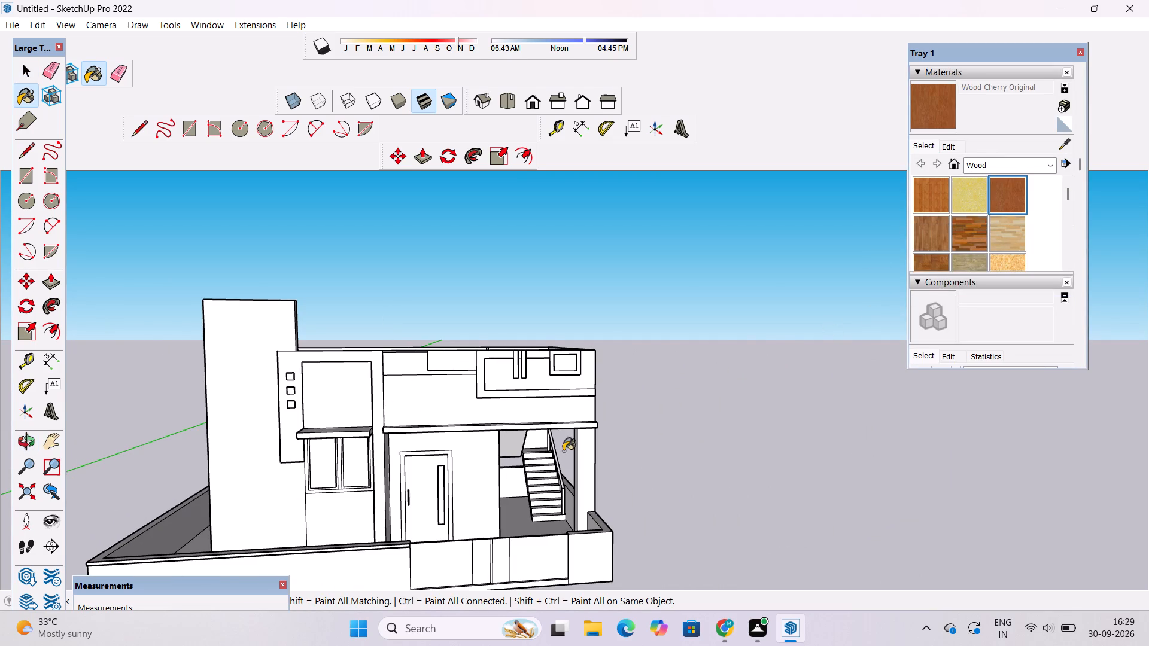
{"action": "scroll", "coordinate": [436, 473], "scroll_direction": "up", "scroll_amount": 10}
{"action": "left_click", "coordinate": [413, 441]}
{"action": "scroll", "coordinate": [412, 450], "scroll_direction": "down", "scroll_amount": 5}
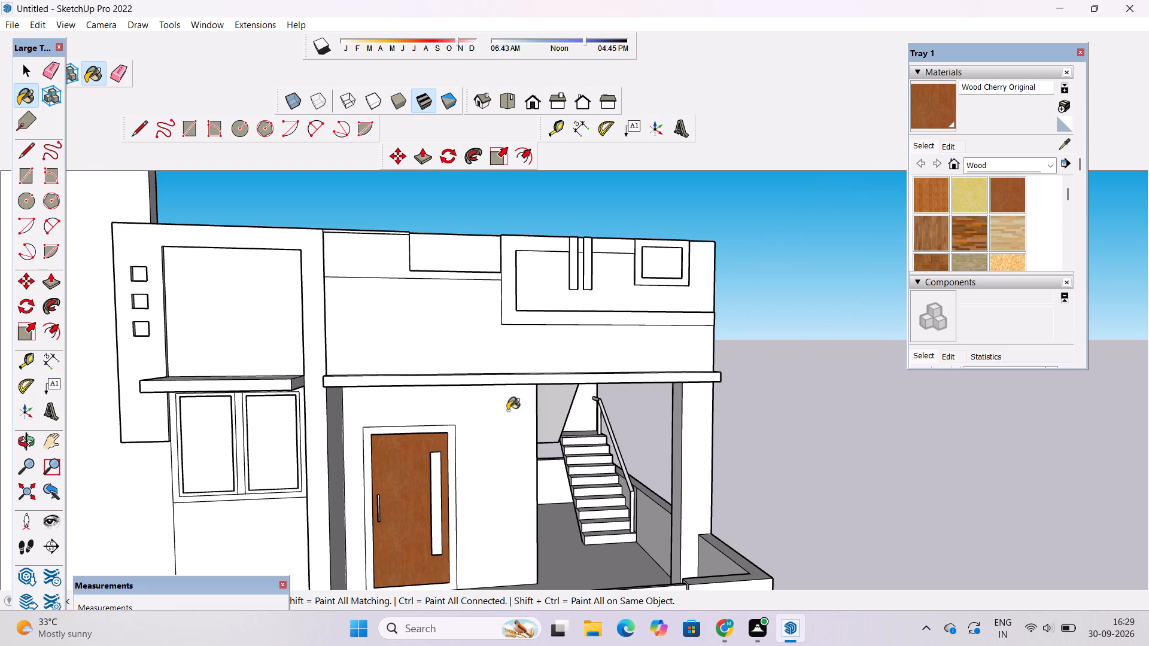
Paint the front face of the door frame with the Wood Bamboo material.
{"action": "left_click", "coordinate": [937, 201]}
{"action": "scroll", "coordinate": [443, 437], "scroll_direction": "up", "scroll_amount": 5}
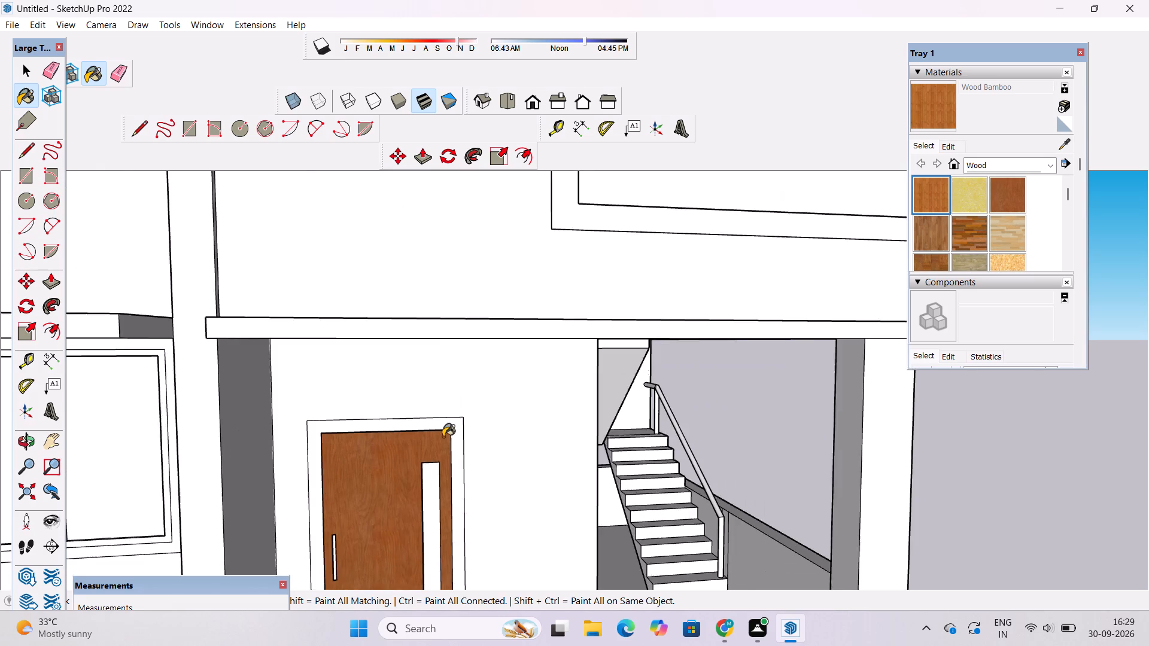
{"action": "scroll", "coordinate": [443, 437], "scroll_direction": "up", "scroll_amount": 2}
{"action": "left_click", "coordinate": [444, 420]}
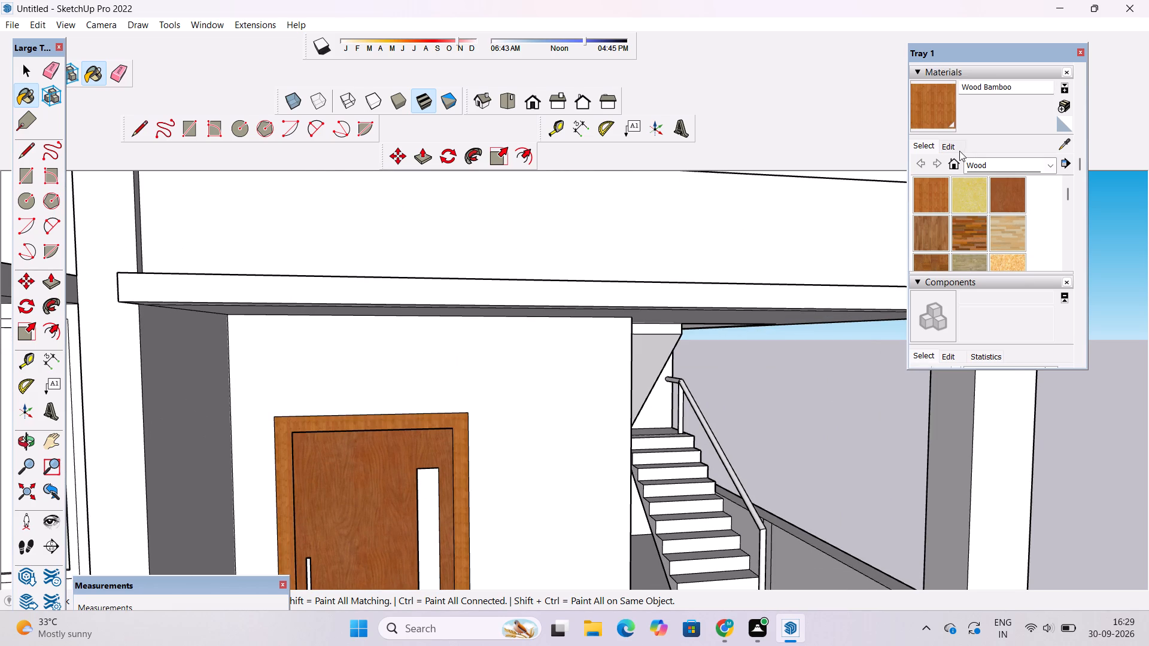
Darken the Wood Bamboo material's colour to a deeper brown.
{"action": "left_click", "coordinate": [943, 151]}
{"action": "left_click", "coordinate": [985, 218]}
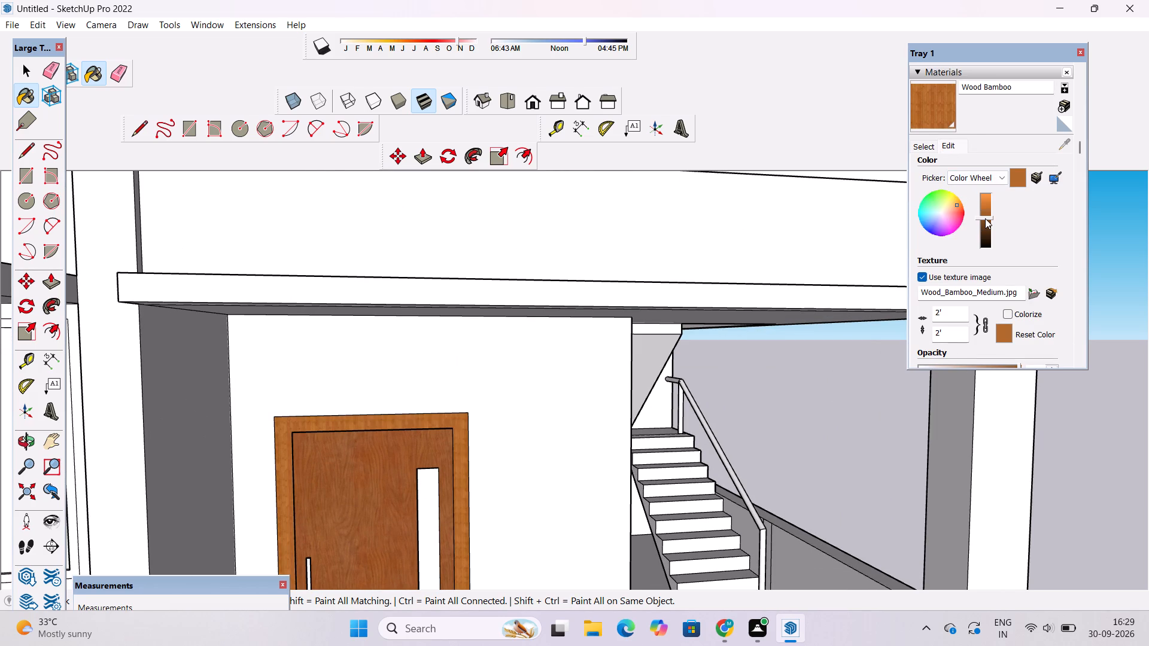
{"action": "left_click", "coordinate": [985, 218]}
{"action": "left_click", "coordinate": [984, 218]}
{"action": "left_click", "coordinate": [984, 218]}
{"action": "double_click", "coordinate": [984, 221]}
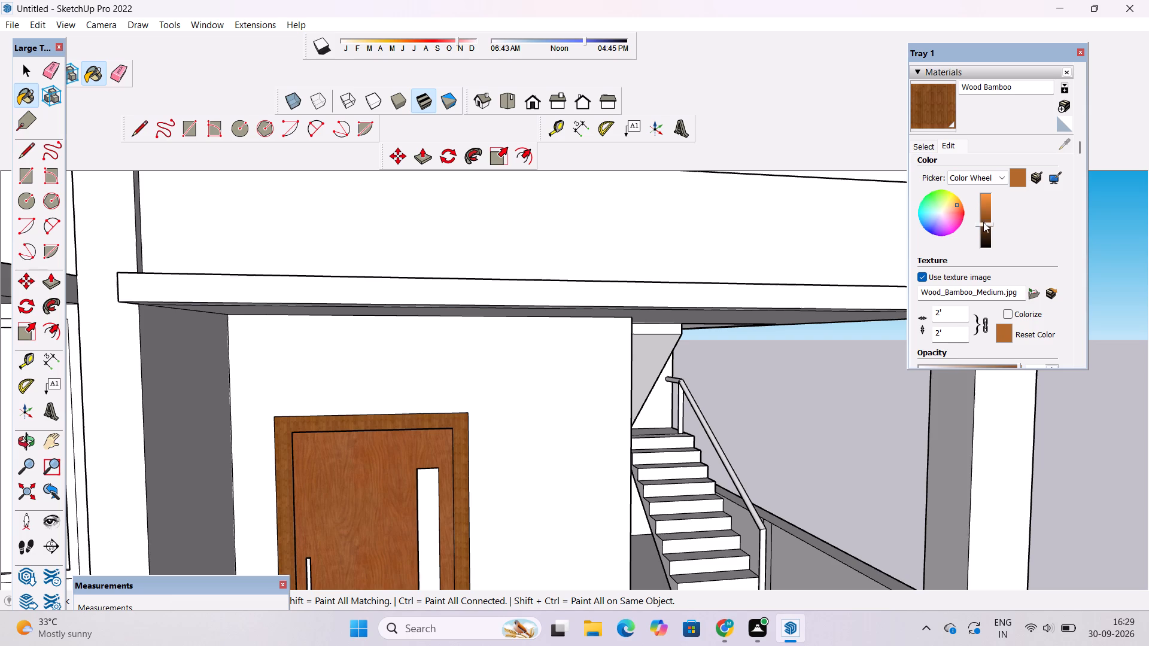
Paint the door frame's thin inner side face next to the glass strip with the darkened Wood Bamboo.
{"action": "scroll", "coordinate": [664, 371], "scroll_direction": "down", "scroll_amount": 6}
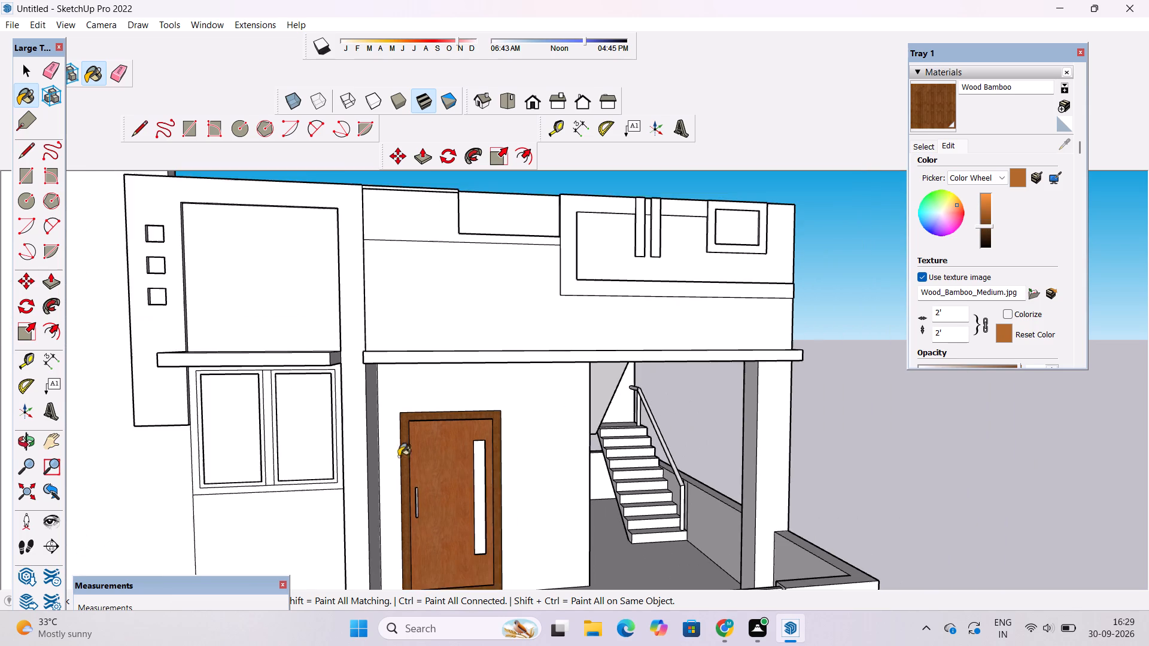
{"action": "scroll", "coordinate": [399, 456], "scroll_direction": "down", "scroll_amount": 1}
{"action": "scroll", "coordinate": [497, 543], "scroll_direction": "up", "scroll_amount": 8}
{"action": "scroll", "coordinate": [390, 362], "scroll_direction": "up", "scroll_amount": 1}
{"action": "scroll", "coordinate": [332, 434], "scroll_direction": "up", "scroll_amount": 1}
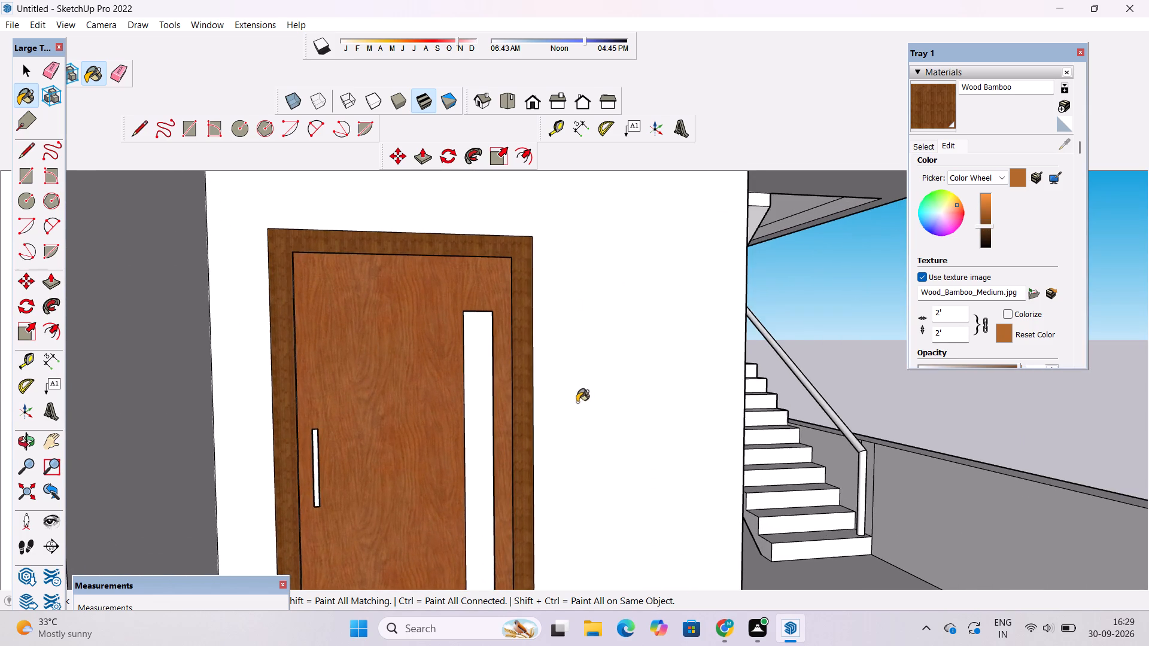
{"action": "scroll", "coordinate": [534, 402], "scroll_direction": "up", "scroll_amount": 2}
{"action": "scroll", "coordinate": [500, 402], "scroll_direction": "up", "scroll_amount": 20}
{"action": "scroll", "coordinate": [500, 402], "scroll_direction": "up", "scroll_amount": 1}
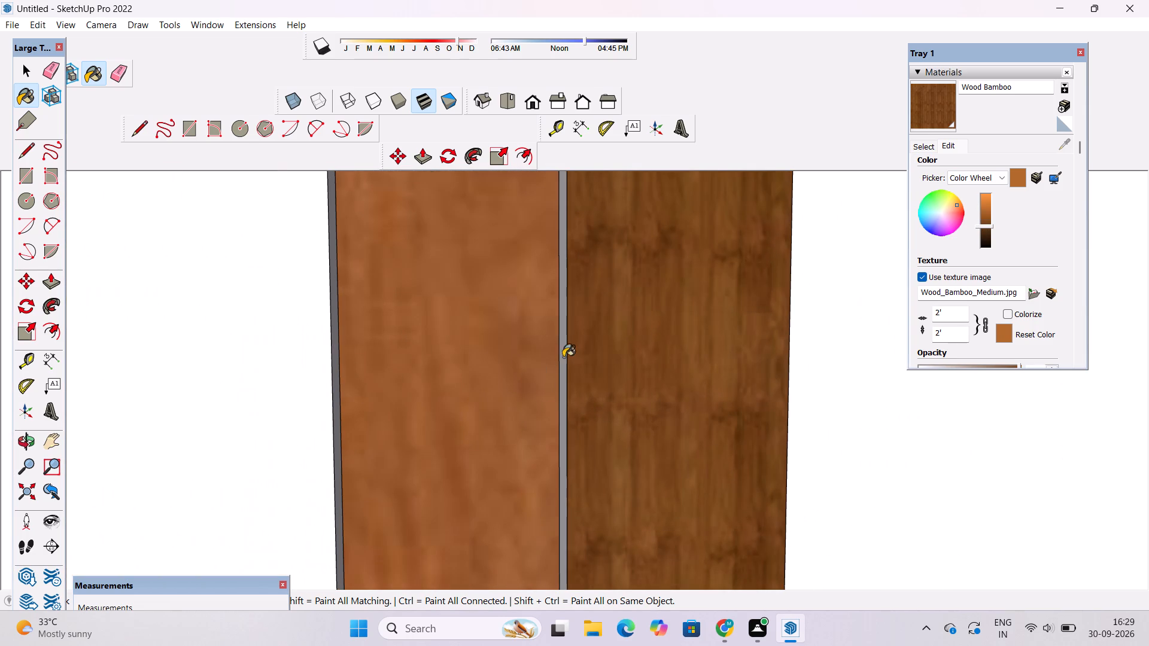
{"action": "left_click", "coordinate": [563, 350]}
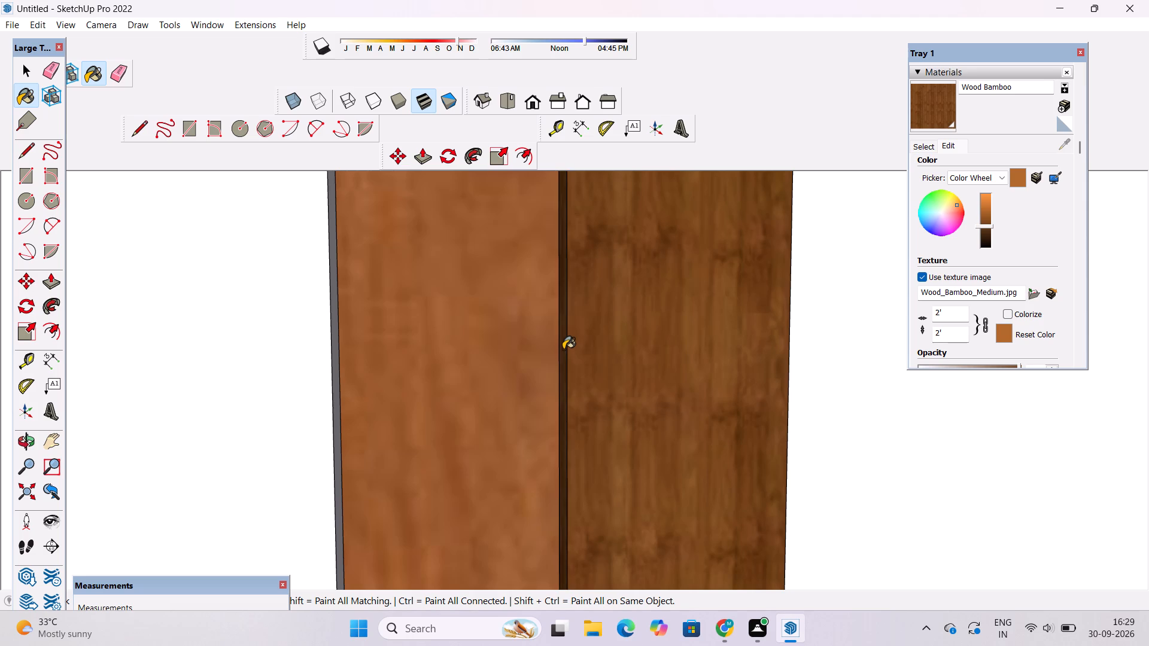
Paint the door frame's inner top face and its inner side face near the handle with Wood Bamboo.
{"action": "key", "text": "o"}
{"action": "left_click_drag", "start_coordinate": [646, 380], "coordinate": [502, 379]}
{"action": "scroll", "coordinate": [476, 379], "scroll_direction": "down", "scroll_amount": 7}
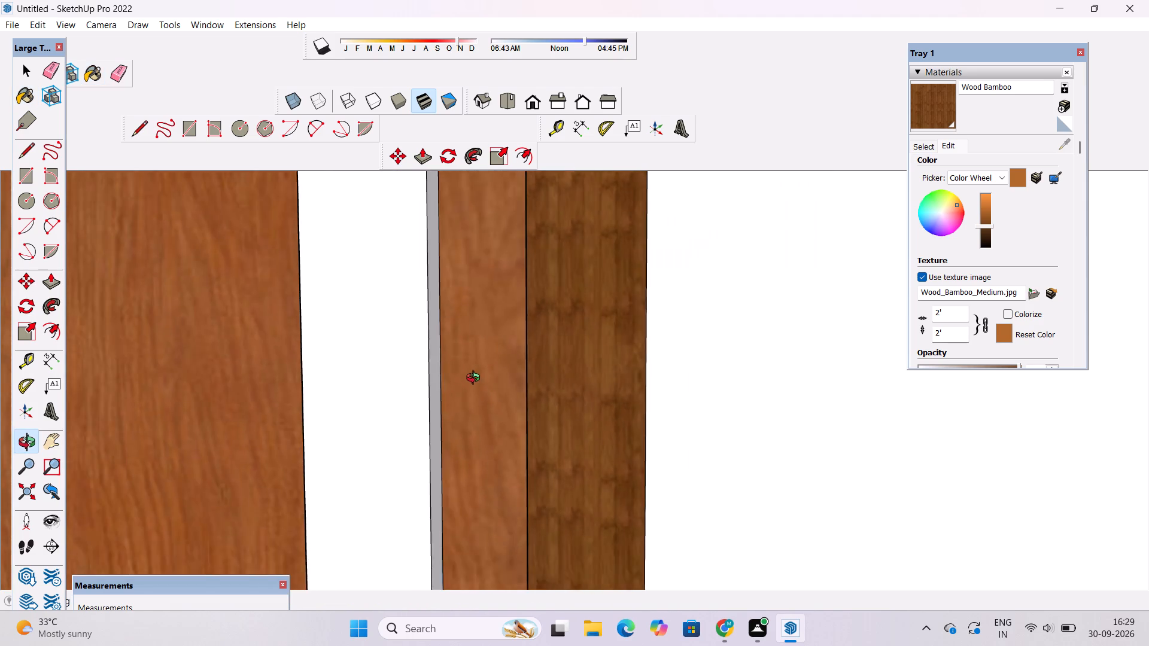
{"action": "scroll", "coordinate": [476, 379], "scroll_direction": "down", "scroll_amount": 4}
{"action": "left_click_drag", "start_coordinate": [516, 392], "coordinate": [414, 394]}
{"action": "left_click_drag", "start_coordinate": [375, 398], "coordinate": [496, 398], "text": "shift"}
{"action": "scroll", "coordinate": [496, 391], "scroll_direction": "down", "scroll_amount": 10}
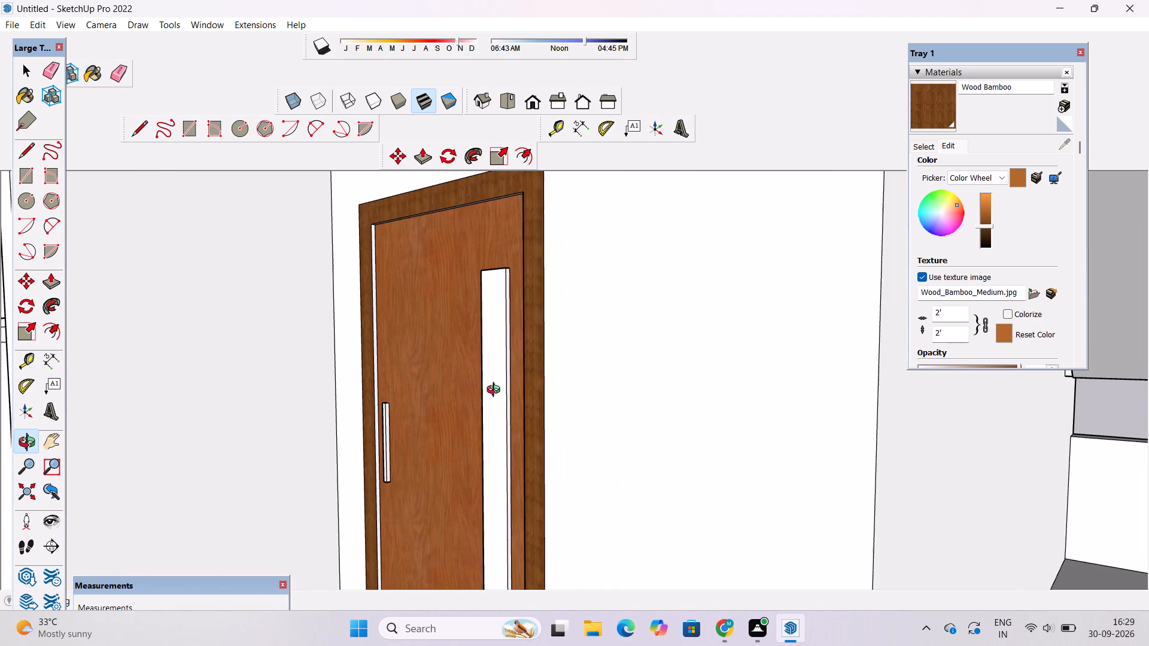
{"action": "scroll", "coordinate": [402, 408], "scroll_direction": "up", "scroll_amount": 9}
{"action": "left_click_drag", "start_coordinate": [390, 383], "coordinate": [487, 547], "text": "shift"}
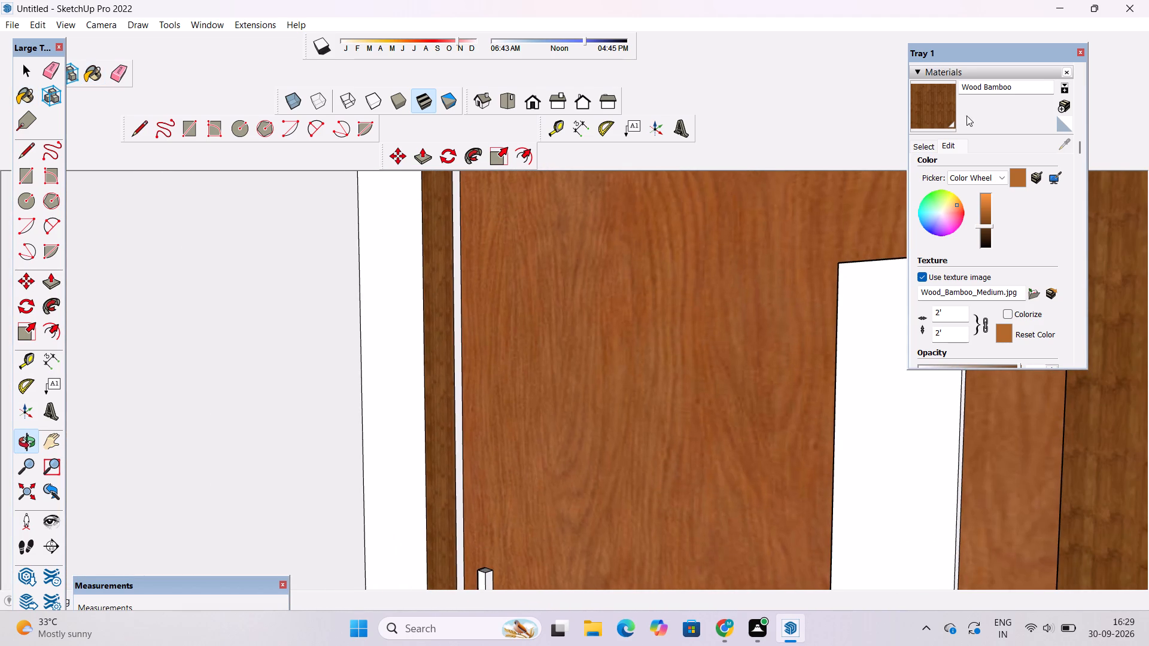
{"action": "left_click", "coordinate": [939, 123]}
{"action": "scroll", "coordinate": [692, 240], "scroll_direction": "down", "scroll_amount": 5}
{"action": "scroll", "coordinate": [525, 237], "scroll_direction": "up", "scroll_amount": 1}
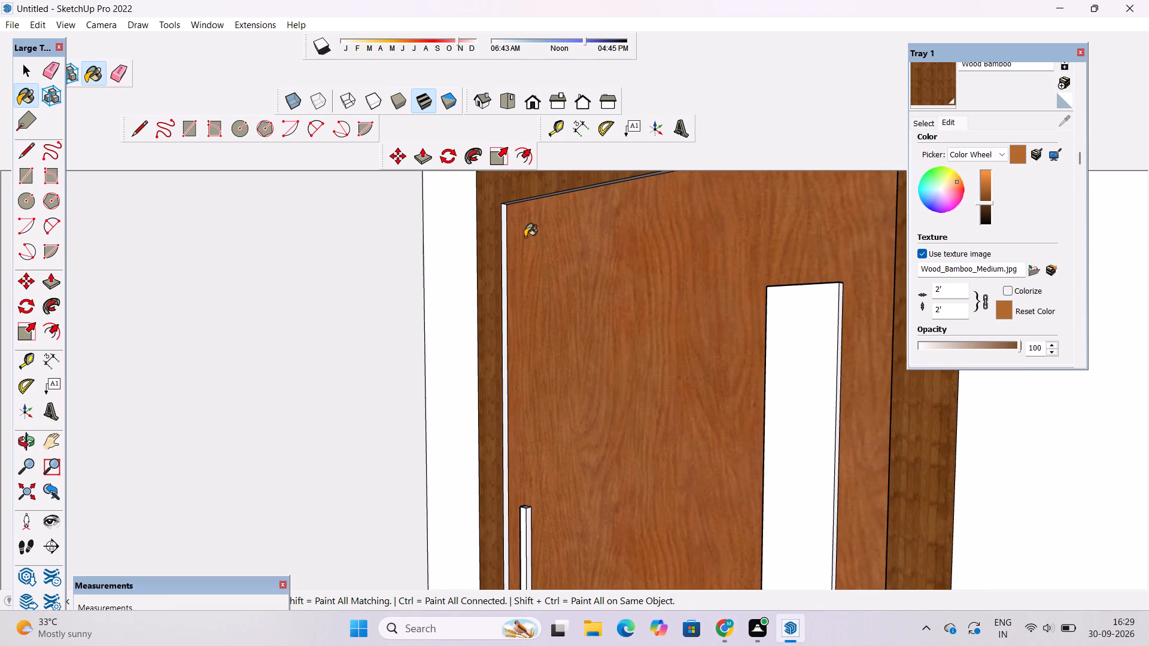
{"action": "scroll", "coordinate": [520, 184], "scroll_direction": "up", "scroll_amount": 20}
{"action": "scroll", "coordinate": [520, 184], "scroll_direction": "up", "scroll_amount": 2}
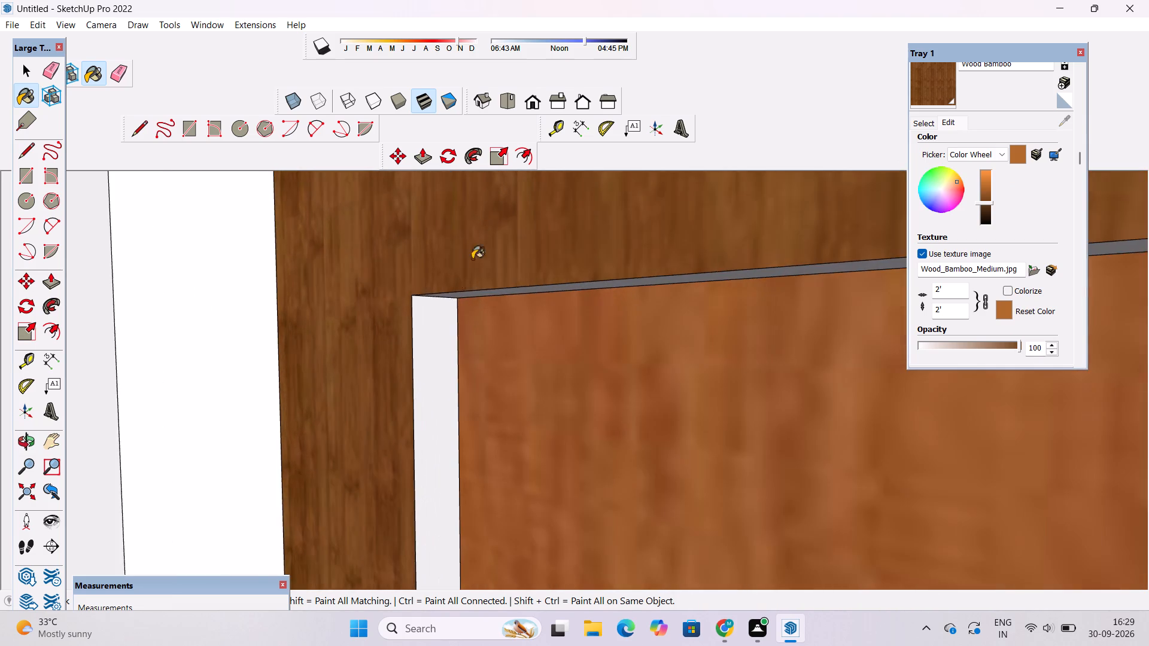
{"action": "scroll", "coordinate": [459, 322], "scroll_direction": "up", "scroll_amount": 9}
{"action": "left_click", "coordinate": [504, 245]}
{"action": "left_click", "coordinate": [411, 319]}
{"action": "scroll", "coordinate": [424, 270], "scroll_direction": "down", "scroll_amount": 6}
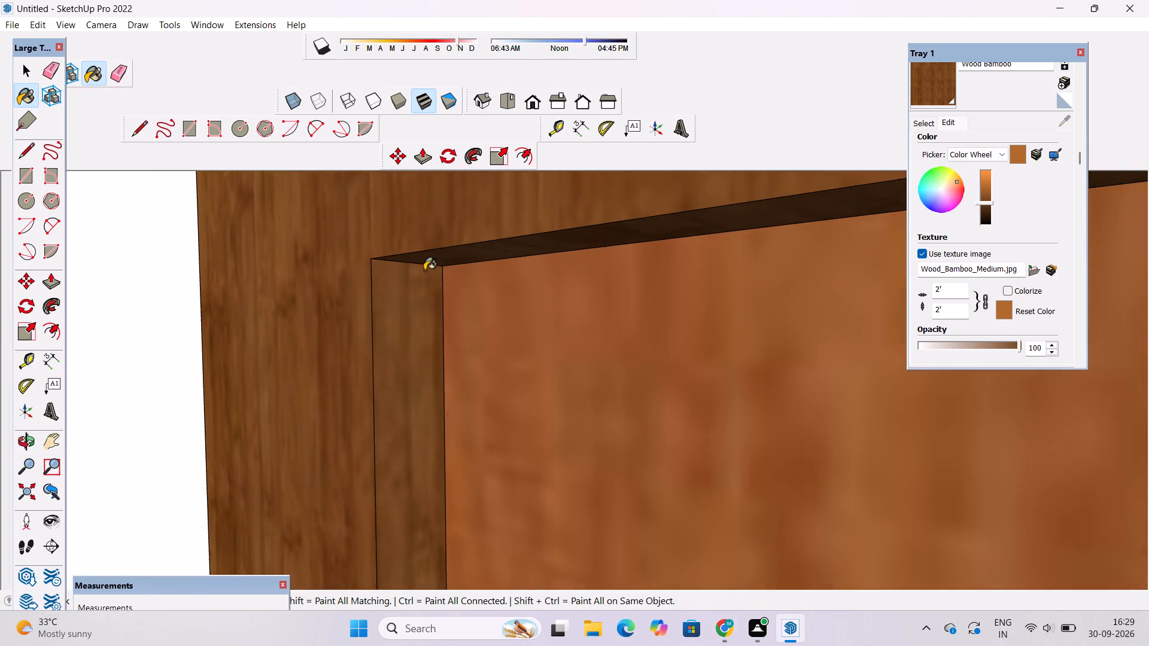
Paint the door frame's thin inner bottom face at the threshold with Wood Bamboo.
{"action": "scroll", "coordinate": [424, 270], "scroll_direction": "down", "scroll_amount": 17}
{"action": "key", "text": "o"}
{"action": "scroll", "coordinate": [426, 269], "scroll_direction": "down", "scroll_amount": 8}
{"action": "left_click_drag", "start_coordinate": [448, 279], "coordinate": [507, 355]}
{"action": "left_click_drag", "start_coordinate": [515, 372], "coordinate": [517, 299]}
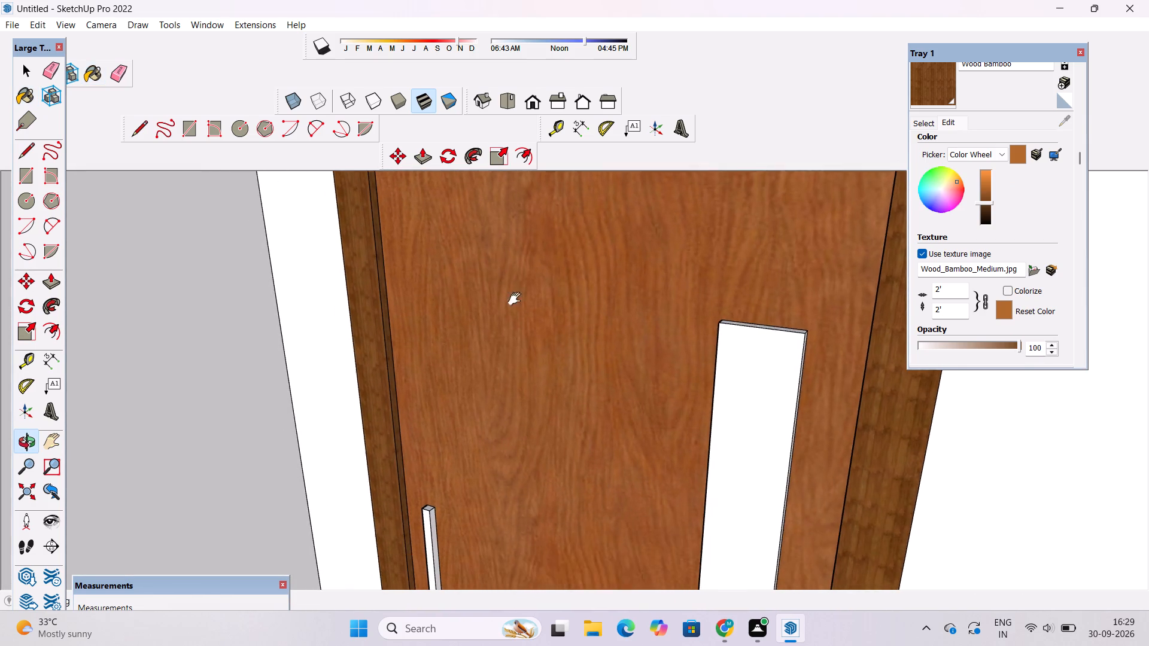
{"action": "left_click_drag", "start_coordinate": [517, 299], "coordinate": [517, 290]}
{"action": "scroll", "coordinate": [516, 281], "scroll_direction": "down", "scroll_amount": 3}
{"action": "left_click_drag", "start_coordinate": [497, 348], "coordinate": [614, 254]}
{"action": "left_click_drag", "start_coordinate": [612, 373], "coordinate": [624, 468]}
{"action": "left_click_drag", "start_coordinate": [624, 468], "coordinate": [624, 427]}
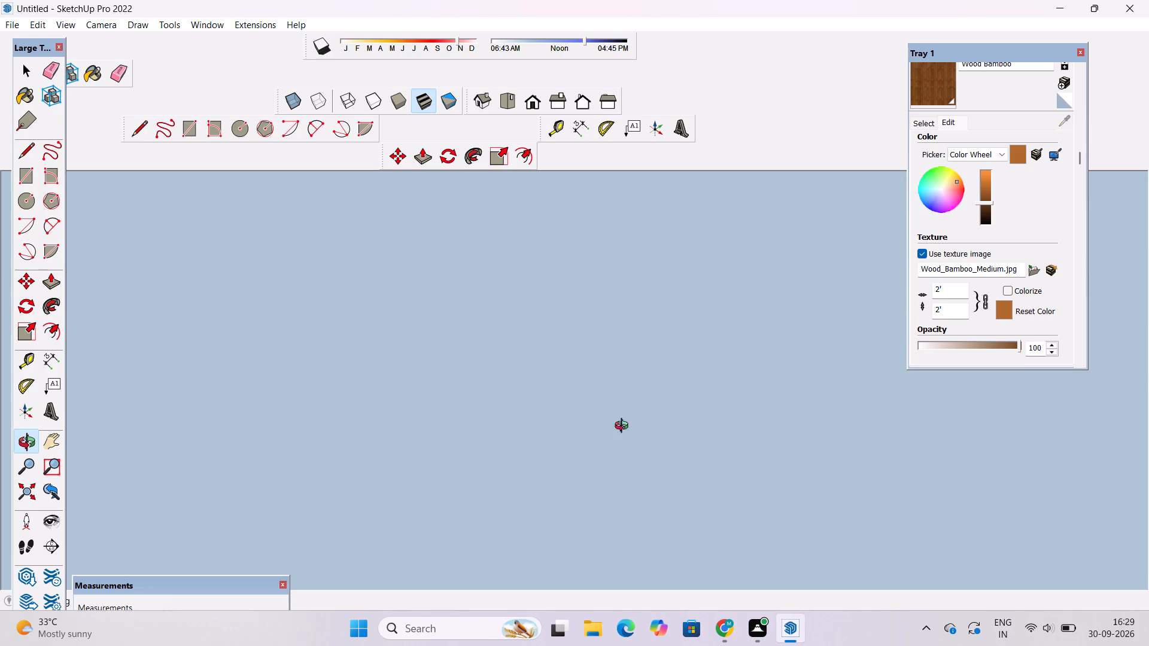
{"action": "left_click_drag", "start_coordinate": [624, 427], "coordinate": [627, 297]}
{"action": "scroll", "coordinate": [626, 284], "scroll_direction": "down", "scroll_amount": 6}
{"action": "left_click", "coordinate": [533, 97]}
{"action": "scroll", "coordinate": [549, 280], "scroll_direction": "down", "scroll_amount": 12}
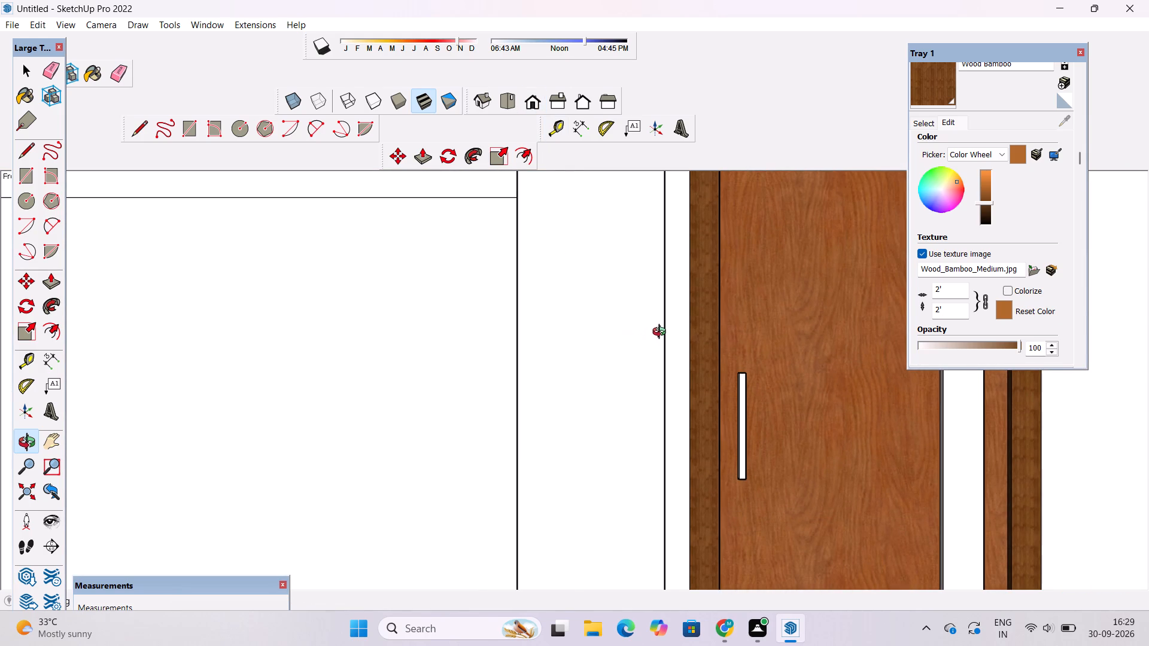
{"action": "scroll", "coordinate": [659, 322], "scroll_direction": "down", "scroll_amount": 4}
{"action": "left_click_drag", "start_coordinate": [665, 369], "coordinate": [594, 269], "text": "shift"}
{"action": "left_click_drag", "start_coordinate": [595, 287], "coordinate": [622, 371], "text": "shift"}
{"action": "scroll", "coordinate": [615, 333], "scroll_direction": "down", "scroll_amount": 5}
{"action": "left_click_drag", "start_coordinate": [624, 292], "coordinate": [633, 416], "text": "shift"}
{"action": "left_click_drag", "start_coordinate": [639, 359], "coordinate": [671, 492]}
{"action": "left_click_drag", "start_coordinate": [677, 492], "coordinate": [383, 388]}
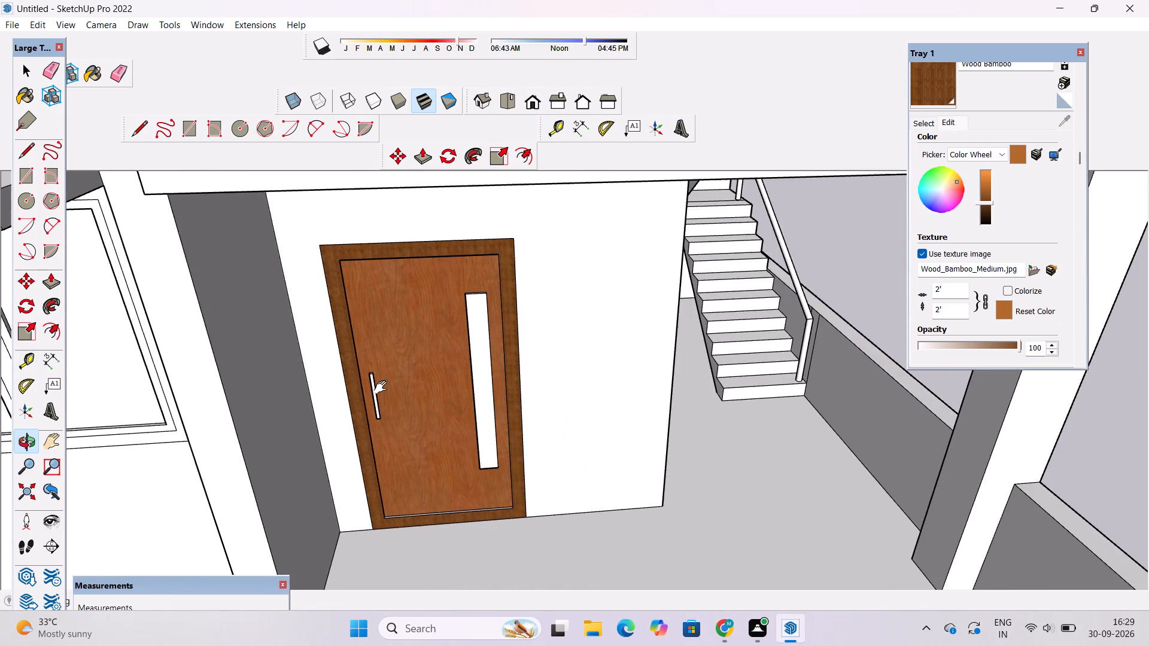
{"action": "scroll", "coordinate": [414, 510], "scroll_direction": "up", "scroll_amount": 9}
{"action": "left_click_drag", "start_coordinate": [418, 552], "coordinate": [408, 487], "text": "shift"}
{"action": "scroll", "coordinate": [439, 453], "scroll_direction": "up", "scroll_amount": 10}
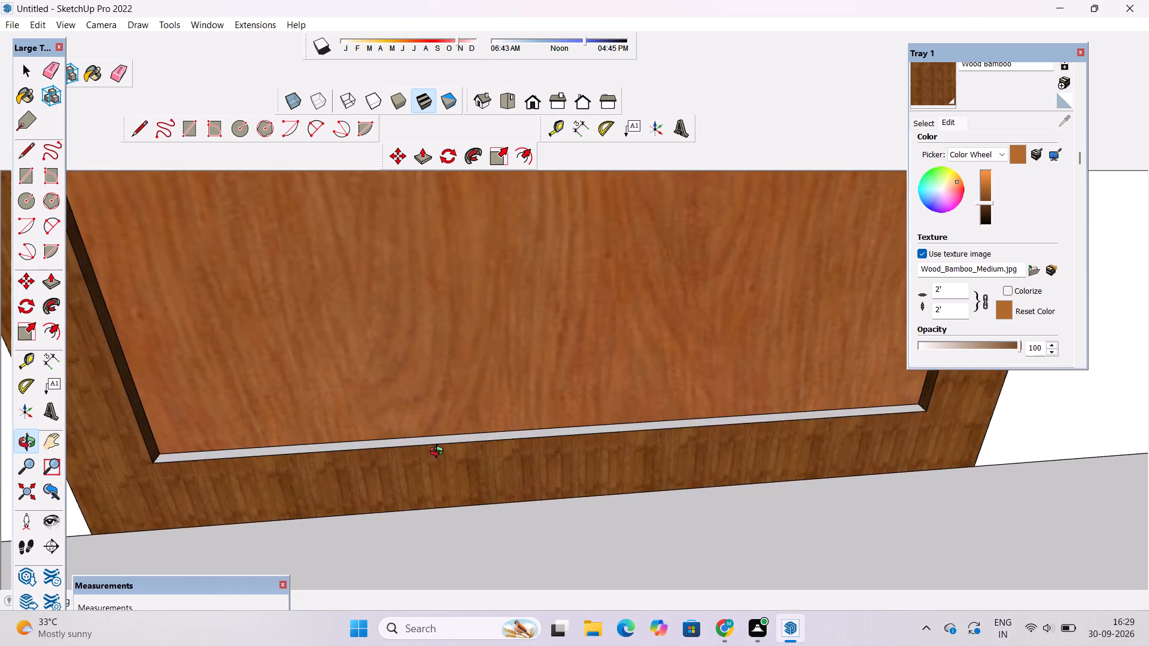
{"action": "left_click_drag", "start_coordinate": [440, 453], "coordinate": [454, 480]}
{"action": "left_click", "coordinate": [940, 86]}
{"action": "scroll", "coordinate": [783, 395], "scroll_direction": "up", "scroll_amount": 3}
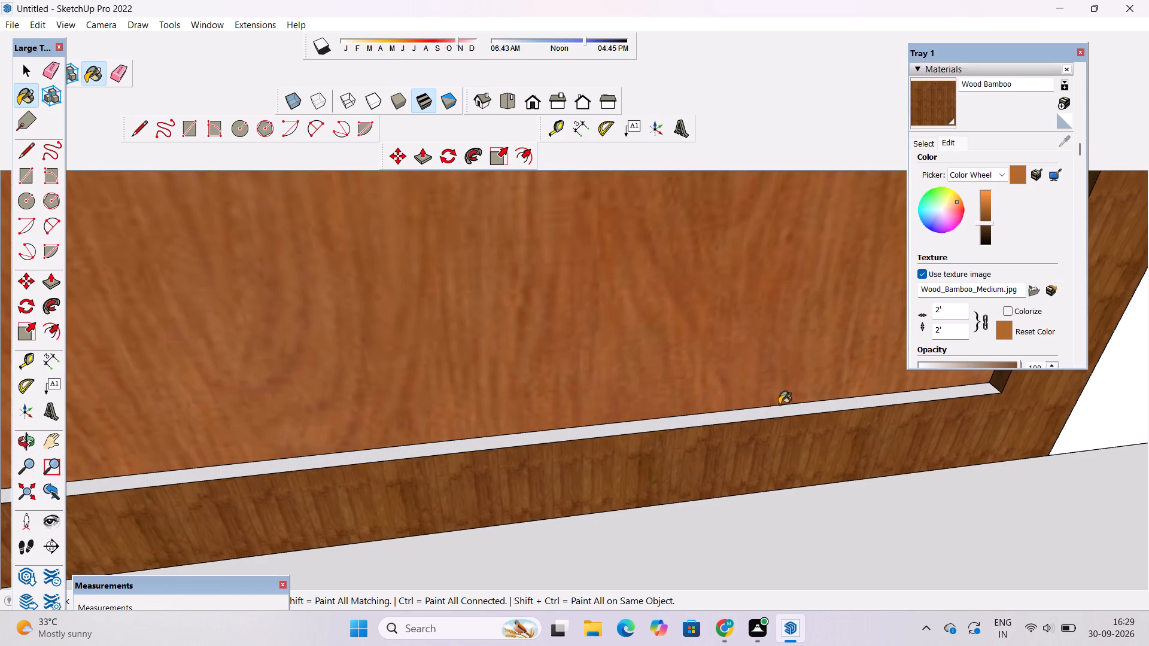
{"action": "left_click", "coordinate": [777, 409]}
Review the painted front door together with the ground-floor facade and front boundary wall.
{"action": "key", "text": "o"}
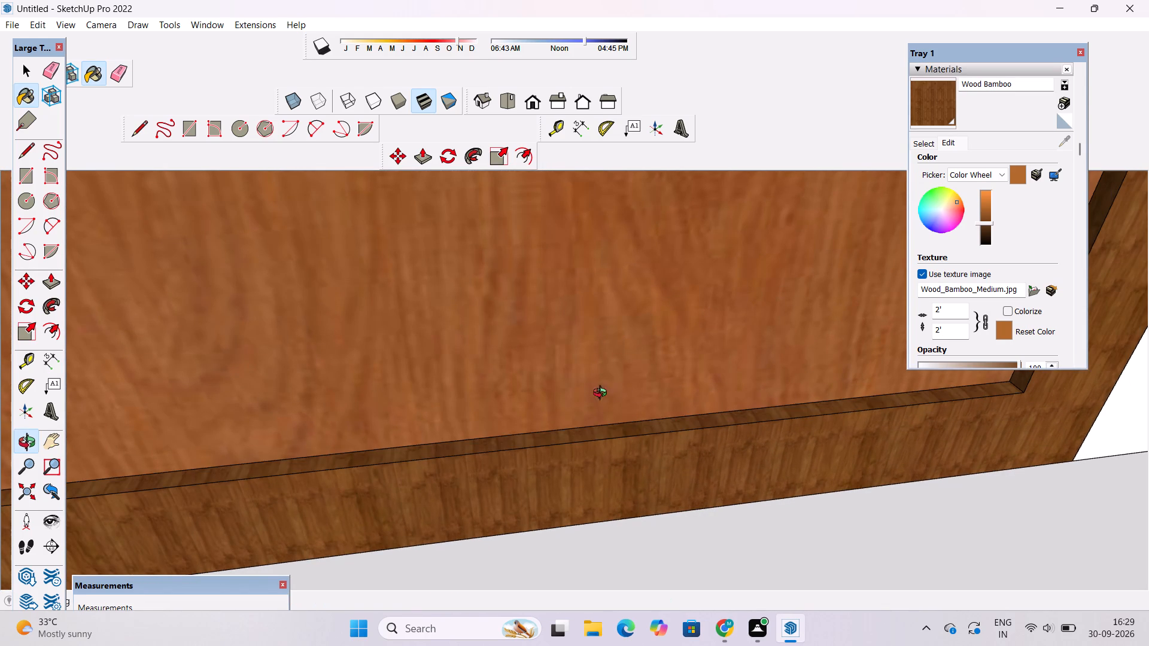
{"action": "scroll", "coordinate": [592, 400], "scroll_direction": "down", "scroll_amount": 7}
{"action": "left_click_drag", "start_coordinate": [592, 445], "coordinate": [569, 272]}
{"action": "scroll", "coordinate": [569, 255], "scroll_direction": "down", "scroll_amount": 7}
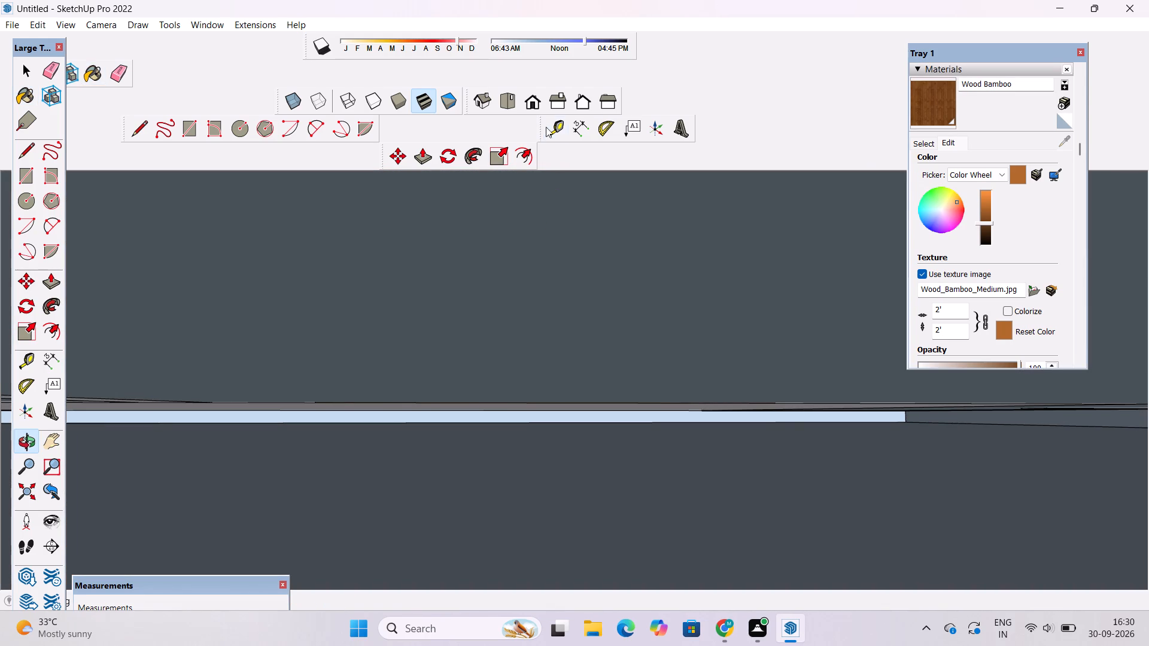
{"action": "left_click", "coordinate": [536, 97]}
{"action": "scroll", "coordinate": [559, 292], "scroll_direction": "down", "scroll_amount": 9}
{"action": "left_click_drag", "start_coordinate": [570, 284], "coordinate": [631, 286], "text": "shift"}
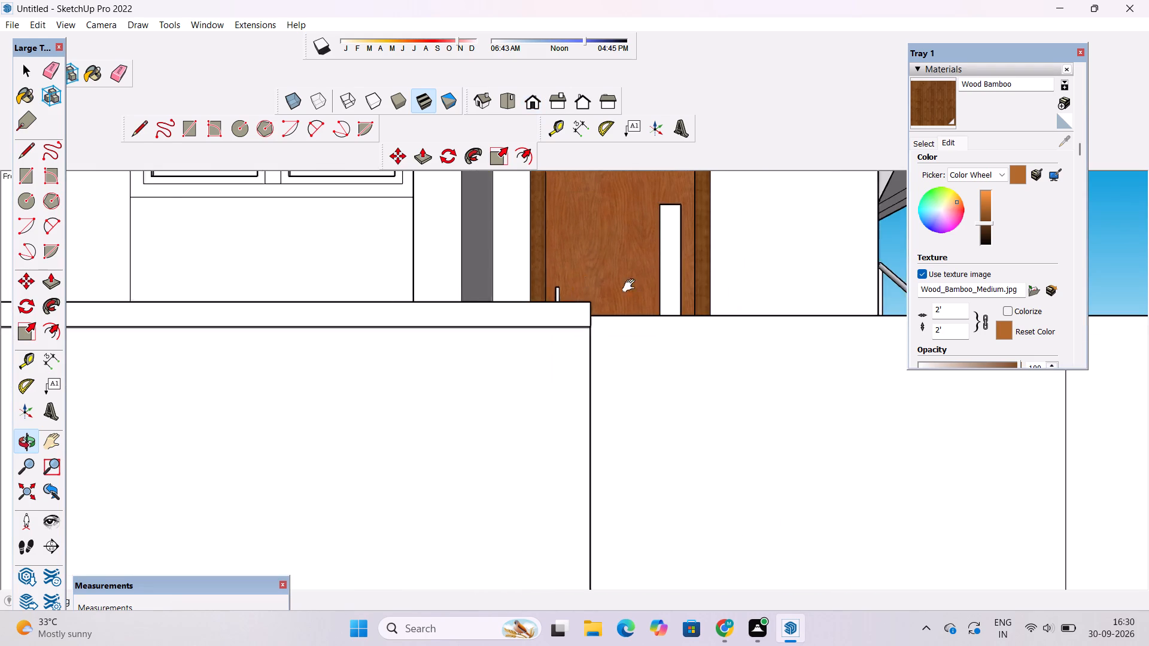
{"action": "left_click_drag", "start_coordinate": [631, 286], "coordinate": [619, 344], "text": "shift"}
{"action": "left_click_drag", "start_coordinate": [618, 349], "coordinate": [491, 329]}
{"action": "scroll", "coordinate": [483, 323], "scroll_direction": "down", "scroll_amount": 6}
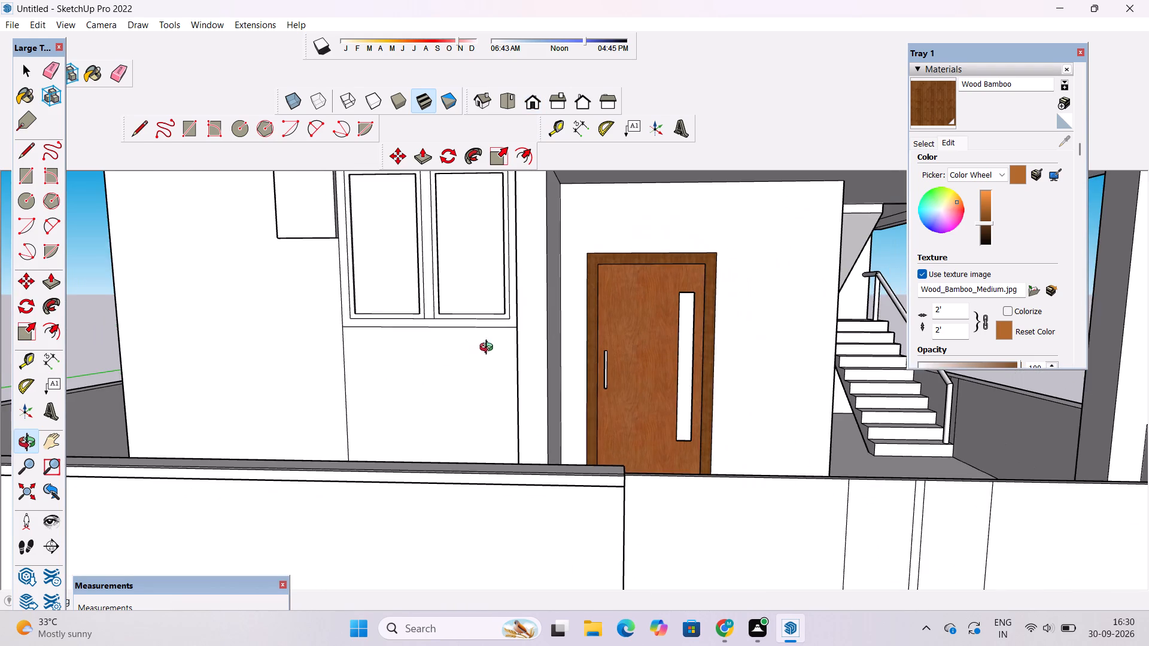
{"action": "left_click_drag", "start_coordinate": [532, 355], "coordinate": [474, 349], "text": "shift"}
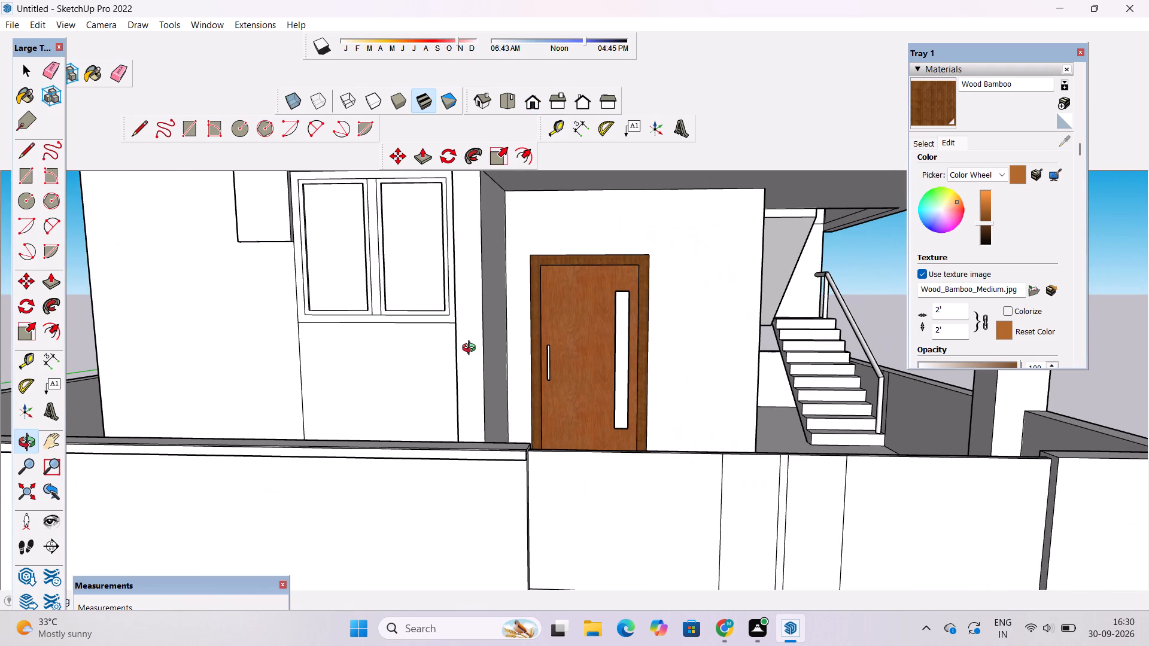
{"action": "scroll", "coordinate": [473, 349], "scroll_direction": "down", "scroll_amount": 3}
{"action": "left_click_drag", "start_coordinate": [478, 359], "coordinate": [492, 336], "text": "shift"}
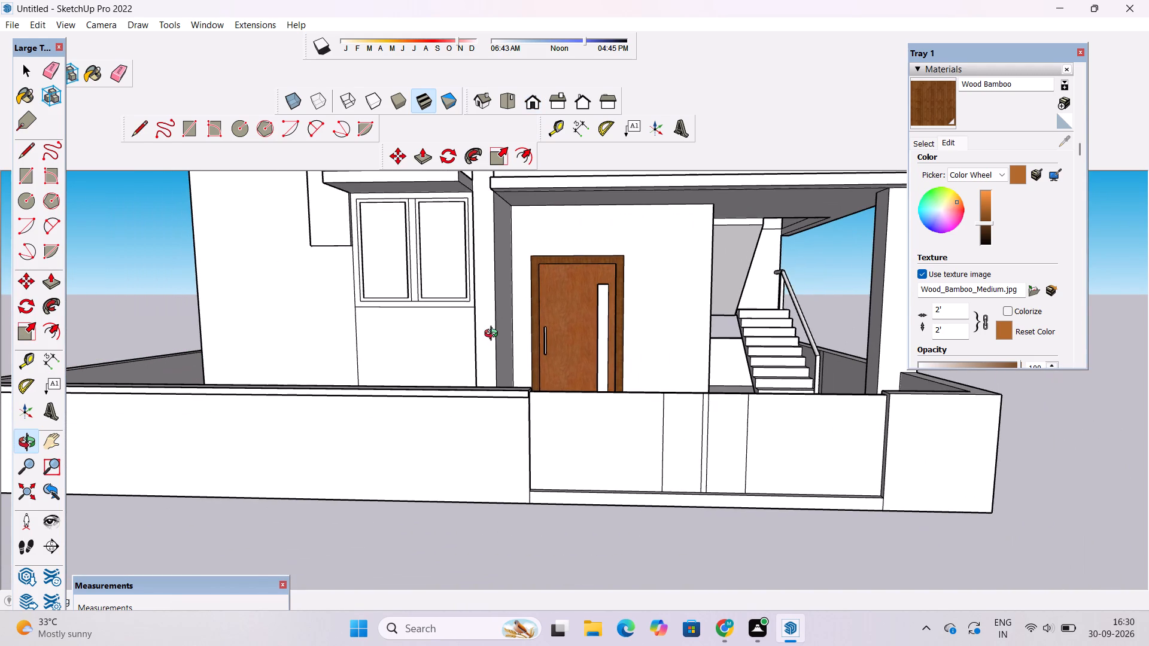
Examine the whole front facade with the painted door, then the porch and staircase area up close.
{"action": "left_click_drag", "start_coordinate": [490, 336], "coordinate": [481, 377], "text": "shift"}
{"action": "left_click_drag", "start_coordinate": [481, 377], "coordinate": [507, 378]}
{"action": "scroll", "coordinate": [515, 377], "scroll_direction": "down", "scroll_amount": 3}
{"action": "left_click_drag", "start_coordinate": [515, 370], "coordinate": [515, 415], "text": "shift"}
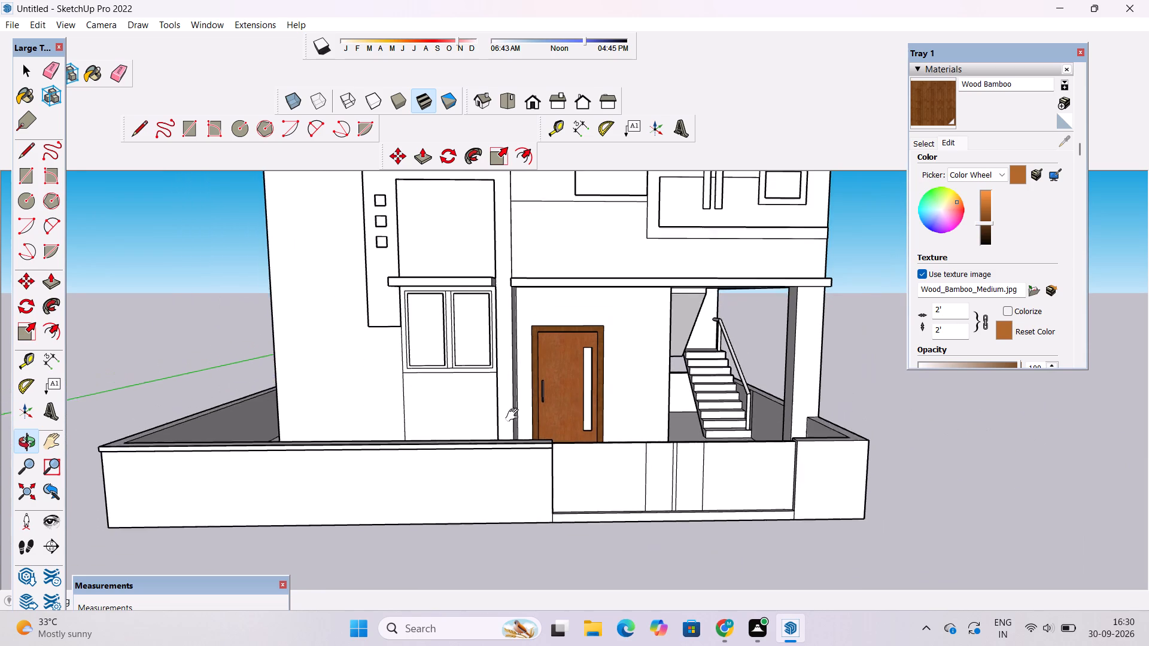
{"action": "left_click_drag", "start_coordinate": [515, 415], "coordinate": [515, 422], "text": "shift"}
{"action": "left_click_drag", "start_coordinate": [516, 426], "coordinate": [505, 423]}
{"action": "scroll", "coordinate": [495, 404], "scroll_direction": "down", "scroll_amount": 5}
{"action": "left_click_drag", "start_coordinate": [498, 389], "coordinate": [428, 421], "text": "shift"}
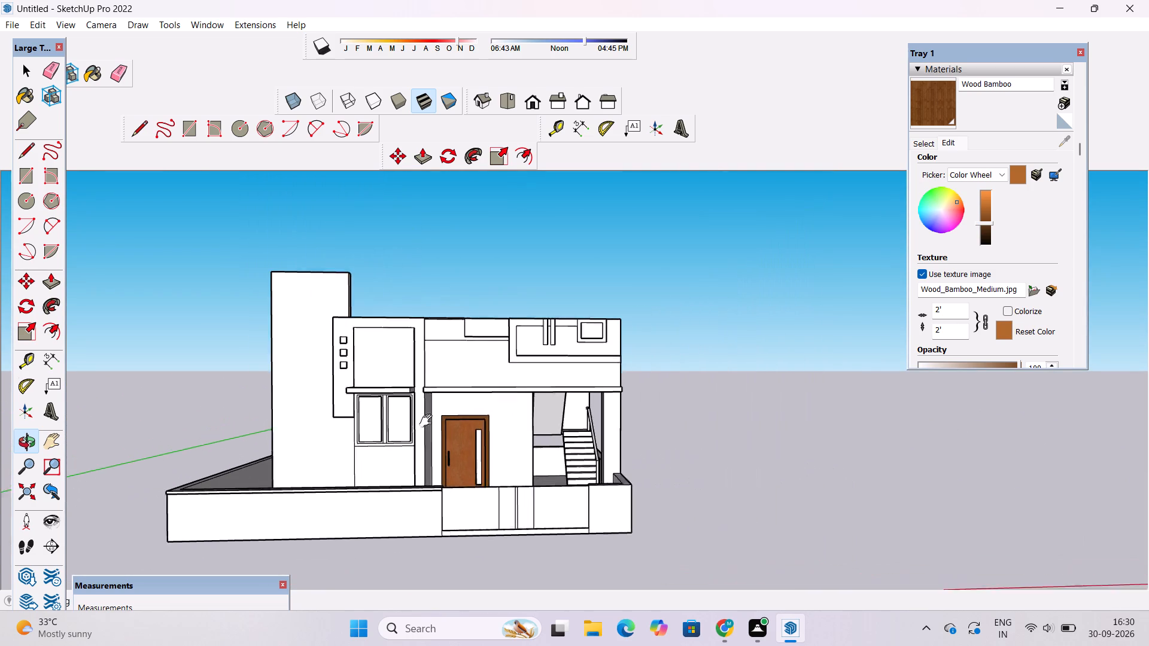
{"action": "left_click_drag", "start_coordinate": [428, 421], "coordinate": [414, 428], "text": "shift"}
{"action": "scroll", "coordinate": [457, 440], "scroll_direction": "up", "scroll_amount": 2}
{"action": "left_click_drag", "start_coordinate": [457, 440], "coordinate": [435, 395]}
{"action": "left_click", "coordinate": [435, 394]}
{"action": "left_click_drag", "start_coordinate": [434, 400], "coordinate": [453, 388], "text": "shift"}
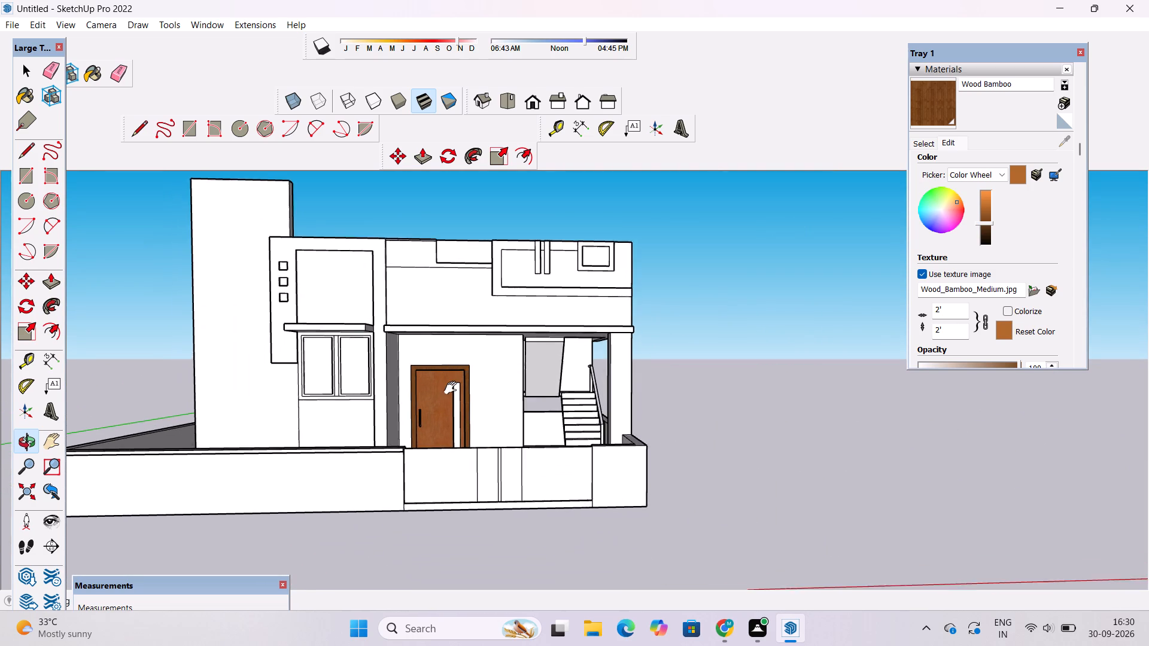
{"action": "left_click_drag", "start_coordinate": [453, 388], "coordinate": [458, 401], "text": "shift"}
{"action": "key", "text": "space"}
{"action": "scroll", "coordinate": [557, 374], "scroll_direction": "up", "scroll_amount": 7}
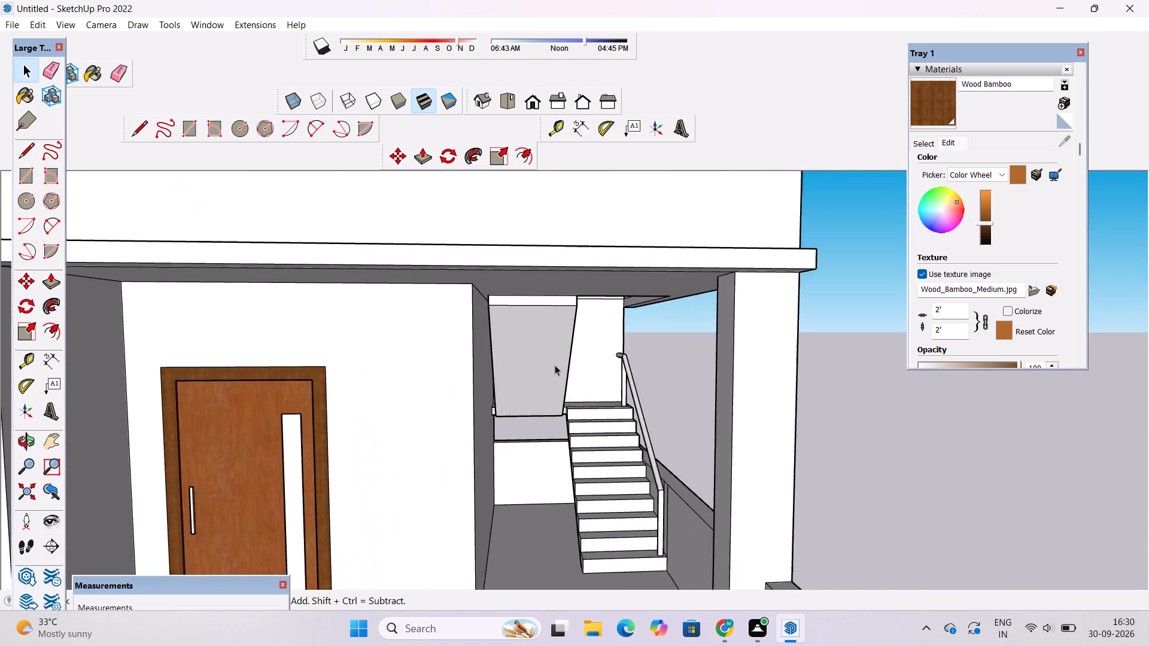
{"action": "scroll", "coordinate": [555, 365], "scroll_direction": "up", "scroll_amount": 3}
{"action": "scroll", "coordinate": [485, 362], "scroll_direction": "down", "scroll_amount": 5}
{"action": "scroll", "coordinate": [402, 360], "scroll_direction": "down", "scroll_amount": 5}
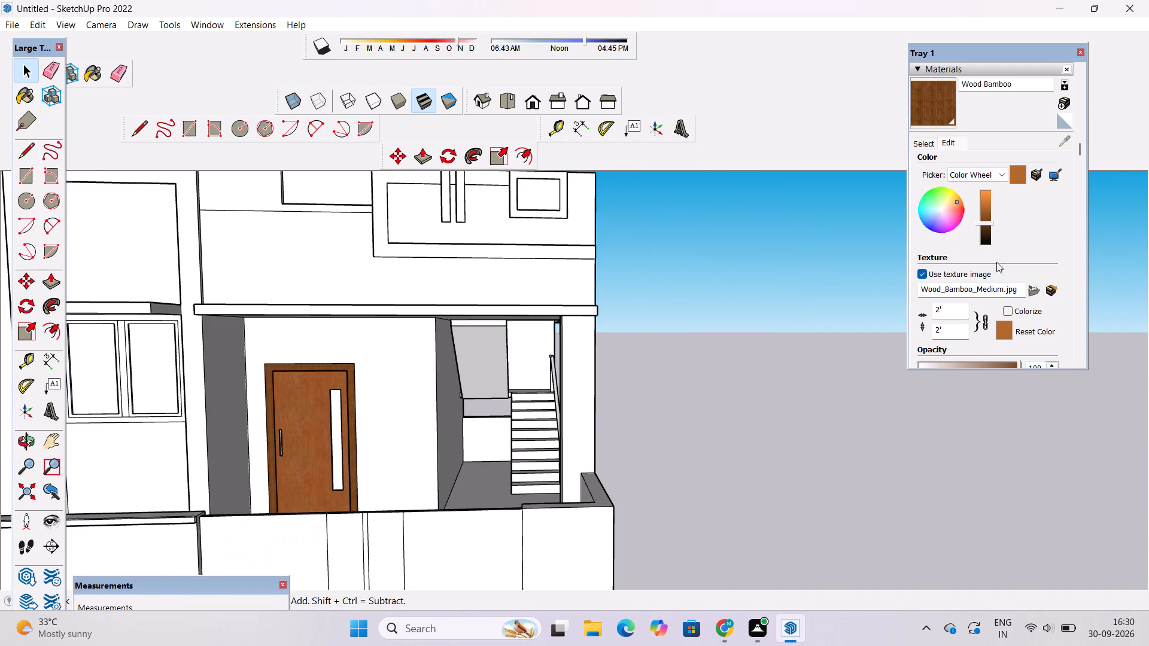
Paint the ground floor surface of the porch and yard inside the boundary wall with Stone Marble from the Stone materials.
{"action": "left_click", "coordinate": [920, 141]}
{"action": "left_click", "coordinate": [978, 162]}
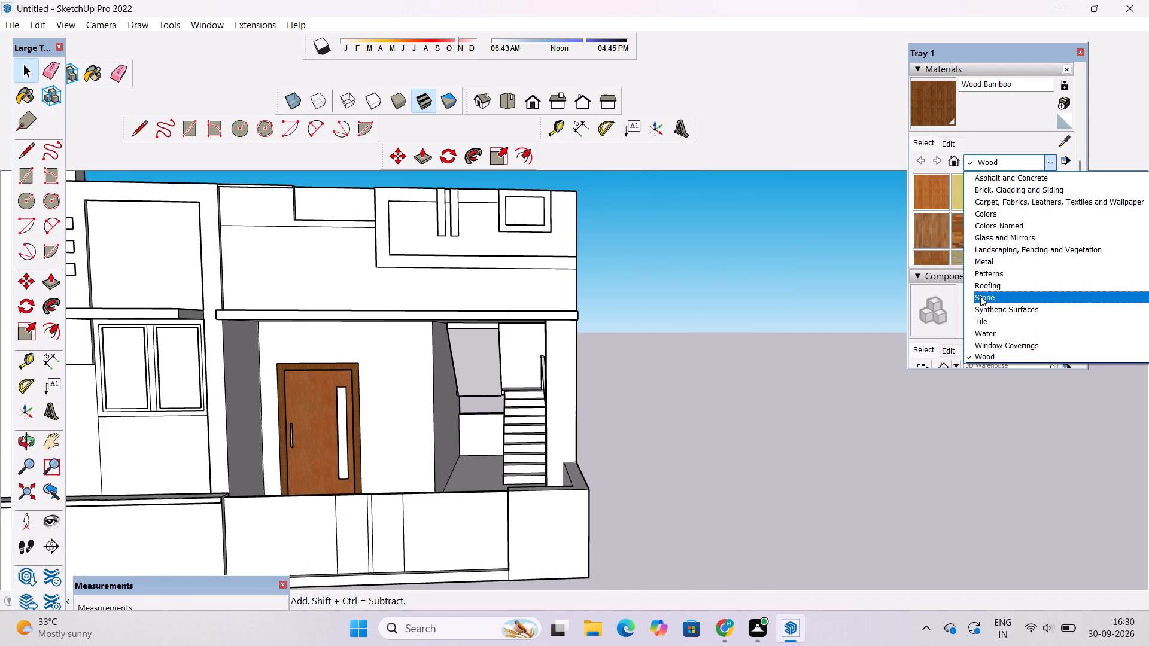
{"action": "left_click", "coordinate": [980, 296]}
{"action": "left_click", "coordinate": [1006, 231]}
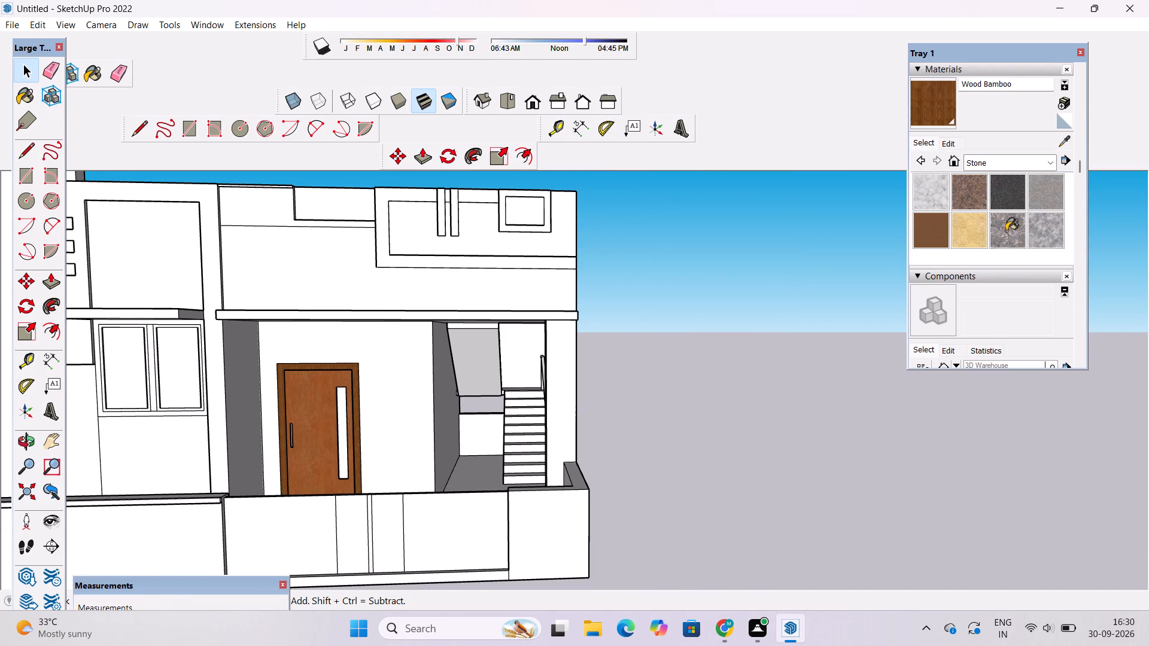
{"action": "key", "text": "o"}
{"action": "scroll", "coordinate": [841, 260], "scroll_direction": "down", "scroll_amount": 4}
{"action": "left_click_drag", "start_coordinate": [840, 260], "coordinate": [798, 406]}
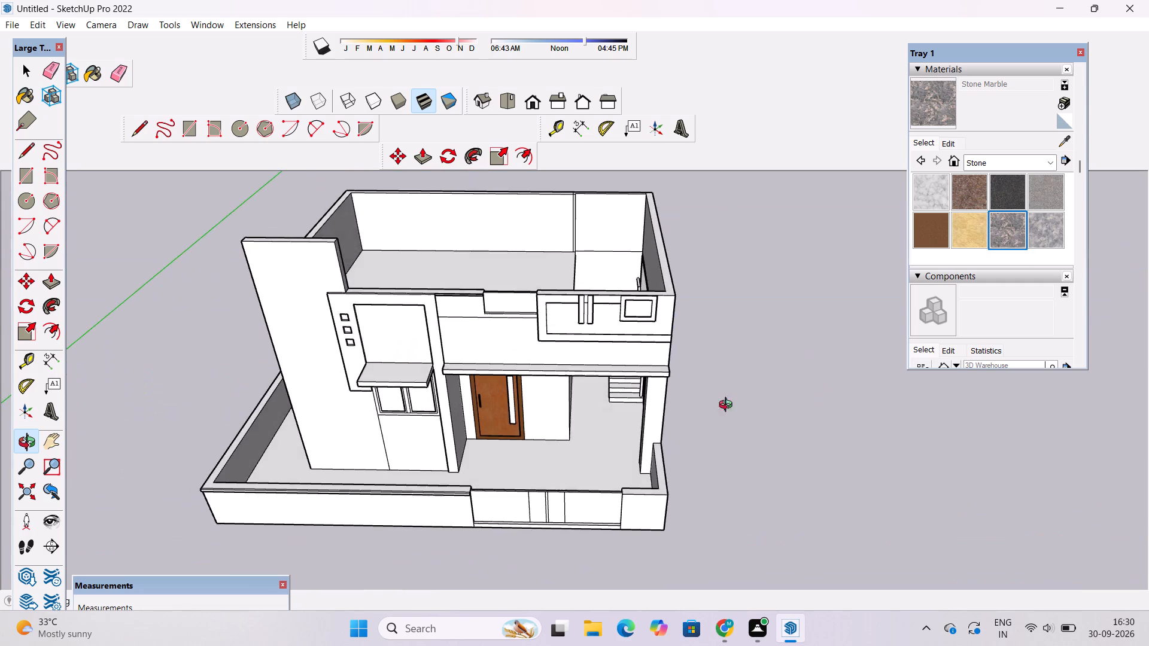
{"action": "left_click_drag", "start_coordinate": [643, 410], "coordinate": [713, 319], "text": "shift"}
{"action": "left_click_drag", "start_coordinate": [705, 370], "coordinate": [707, 377]}
{"action": "left_click", "coordinate": [949, 110]}
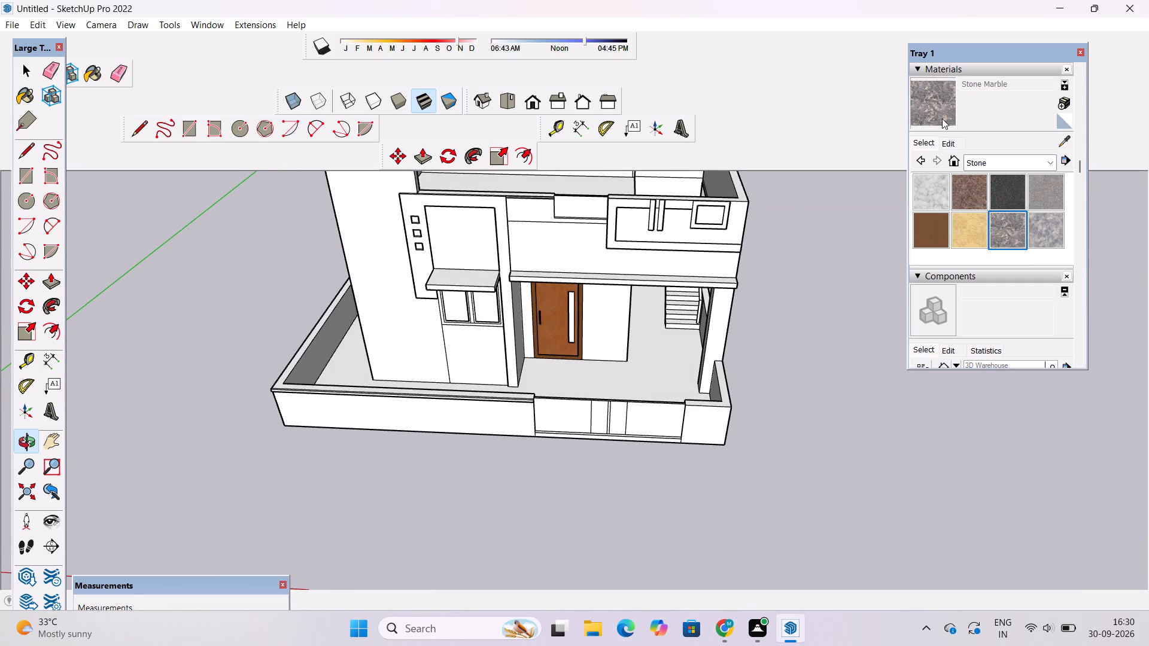
{"action": "scroll", "coordinate": [715, 339], "scroll_direction": "up", "scroll_amount": 5}
{"action": "left_click", "coordinate": [603, 395]}
Inspect the stone-painted porch and yard floor up close and together with the whole front facade.
{"action": "scroll", "coordinate": [746, 346], "scroll_direction": "down", "scroll_amount": 6}
{"action": "scroll", "coordinate": [637, 386], "scroll_direction": "up", "scroll_amount": 3}
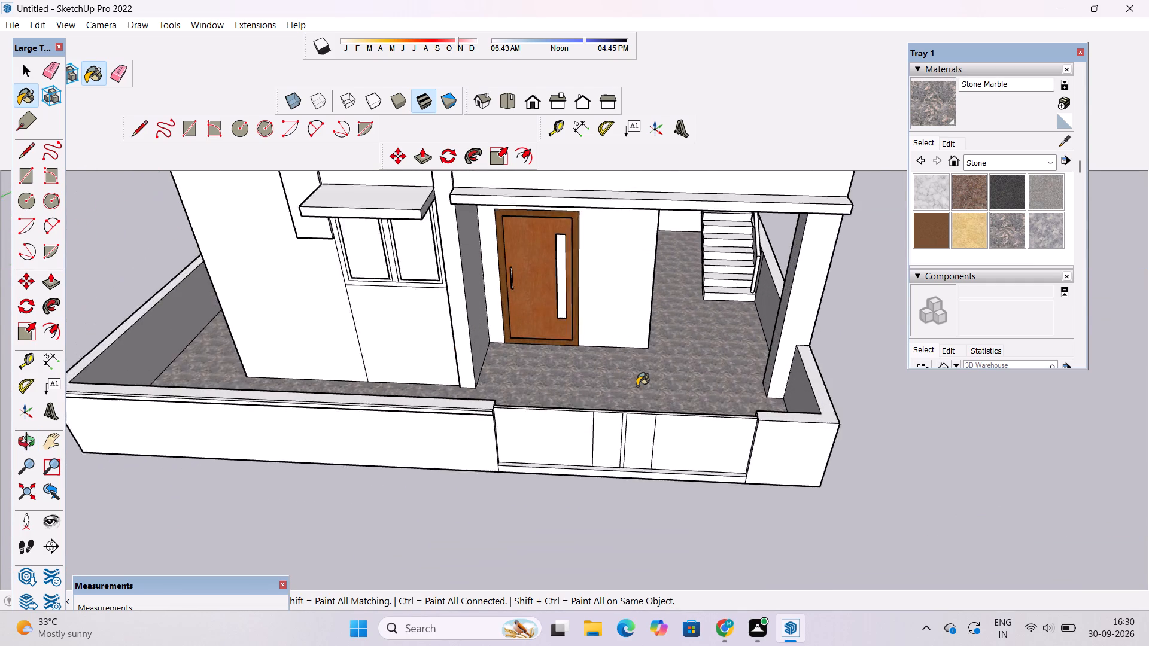
{"action": "scroll", "coordinate": [637, 386], "scroll_direction": "up", "scroll_amount": 9}
{"action": "key", "text": "o"}
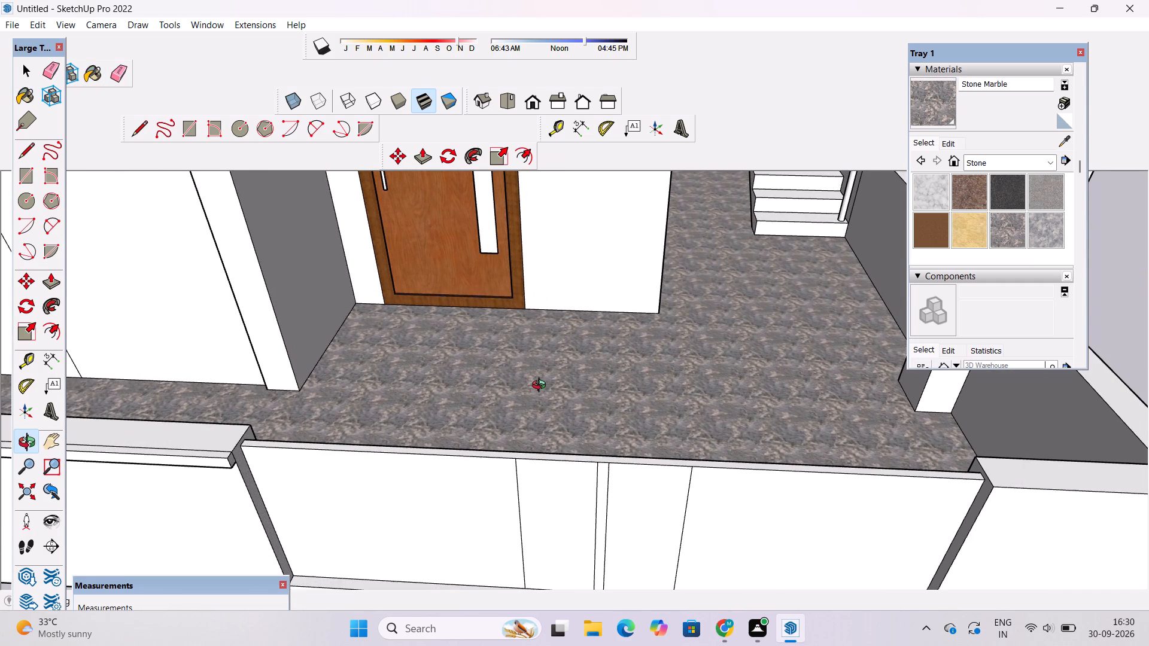
{"action": "scroll", "coordinate": [540, 387], "scroll_direction": "down", "scroll_amount": 6}
{"action": "left_click_drag", "start_coordinate": [543, 407], "coordinate": [567, 378]}
{"action": "left_click_drag", "start_coordinate": [570, 374], "coordinate": [516, 451], "text": "shift"}
{"action": "scroll", "coordinate": [513, 444], "scroll_direction": "down", "scroll_amount": 5, "text": "shift"}
{"action": "left_click_drag", "start_coordinate": [574, 416], "coordinate": [585, 350]}
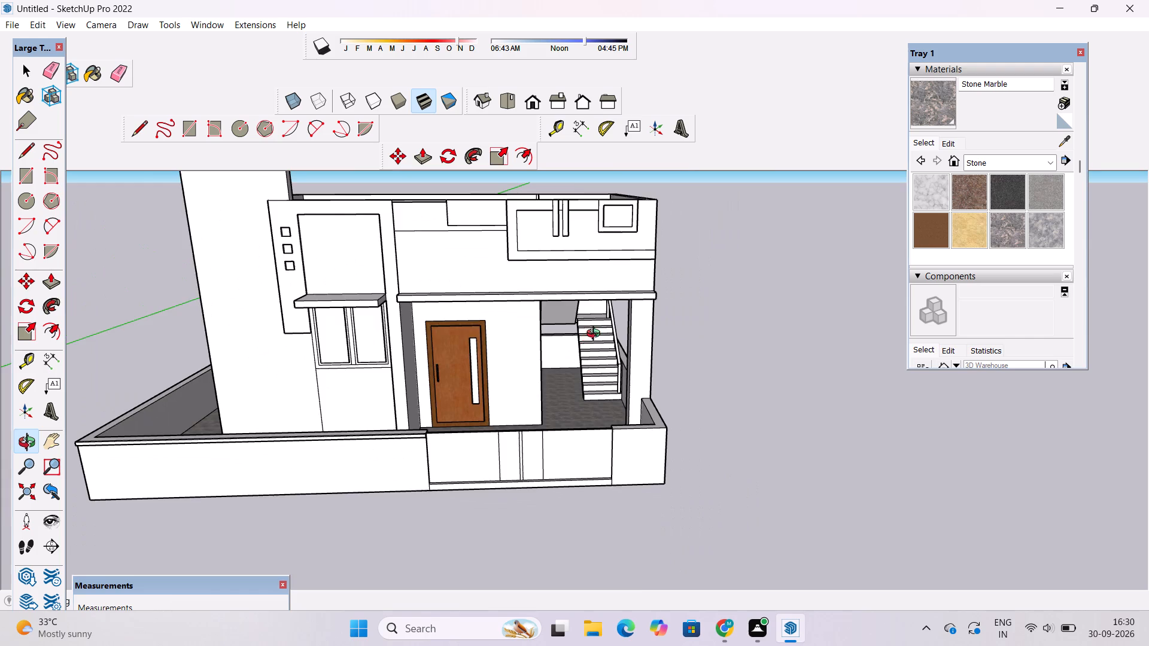
{"action": "scroll", "coordinate": [596, 335], "scroll_direction": "up", "scroll_amount": 5}
{"action": "left_click_drag", "start_coordinate": [596, 335], "coordinate": [545, 382], "text": "shift"}
{"action": "left_click_drag", "start_coordinate": [491, 404], "coordinate": [652, 297], "text": "shift"}
{"action": "scroll", "coordinate": [644, 300], "scroll_direction": "down", "scroll_amount": 5}
{"action": "left_click", "coordinate": [597, 362]}
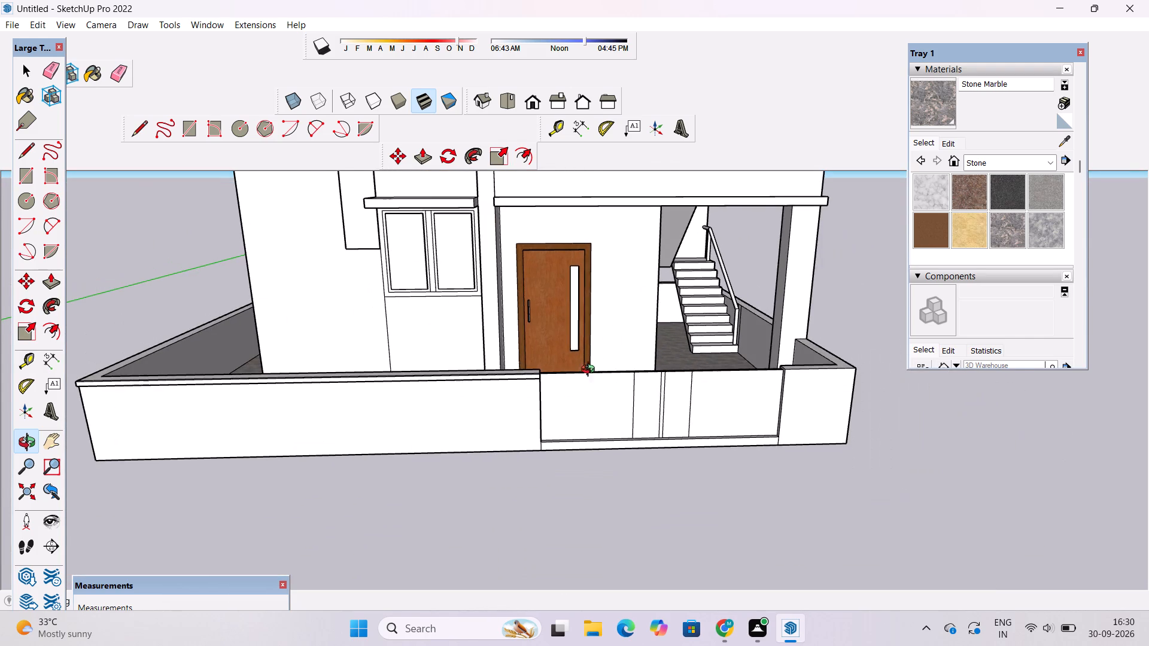
{"action": "left_click_drag", "start_coordinate": [587, 384], "coordinate": [544, 388], "text": "shift"}
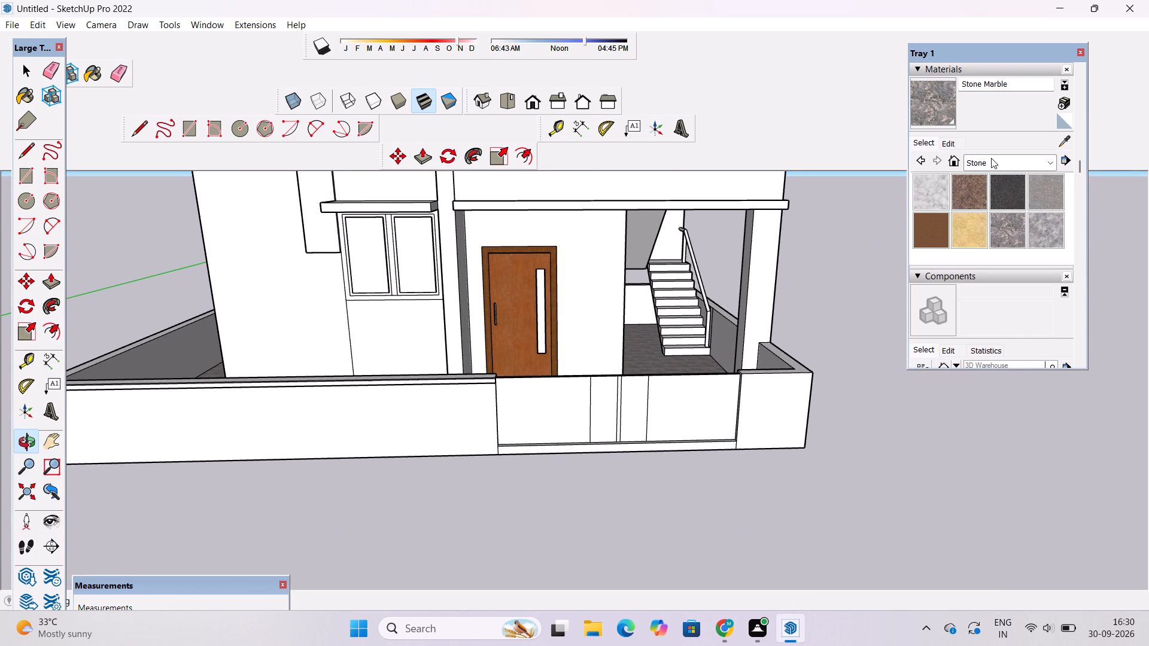
{"action": "scroll", "coordinate": [500, 455], "scroll_direction": "down", "scroll_amount": 7}
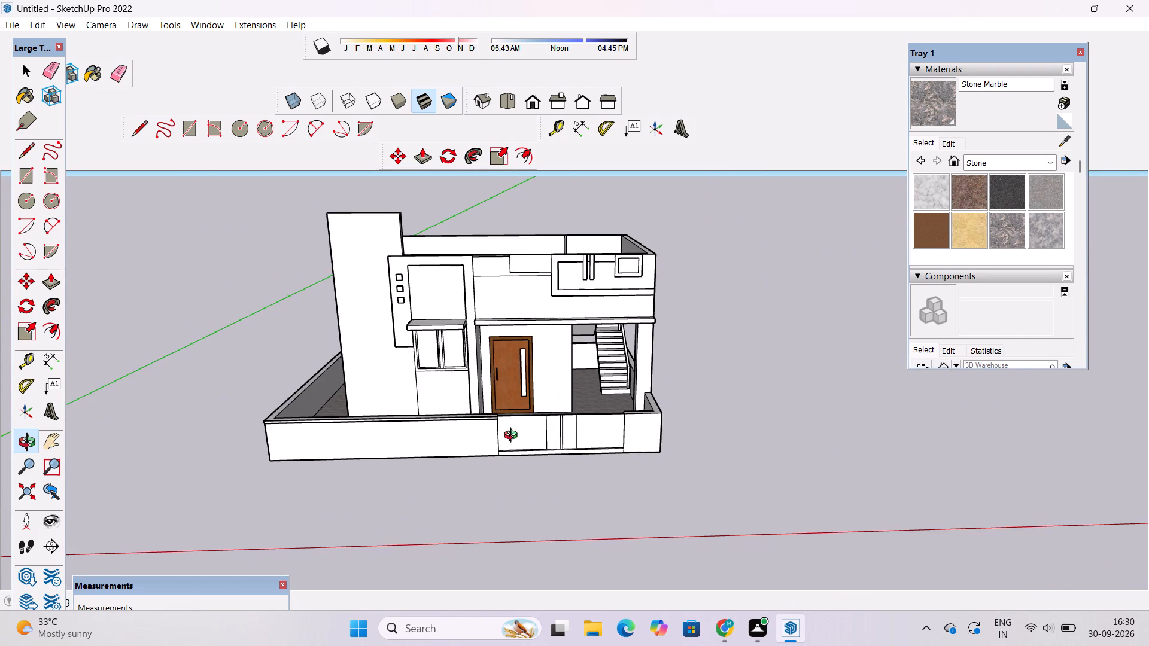
{"action": "left_click_drag", "start_coordinate": [513, 437], "coordinate": [521, 397]}
{"action": "left_click_drag", "start_coordinate": [532, 379], "coordinate": [452, 514], "text": "shift"}
Paint the front face of the tall tower wall with Cladding Siding Tan from the Brick, Cladding and Siding materials.
{"action": "left_click", "coordinate": [1003, 163]}
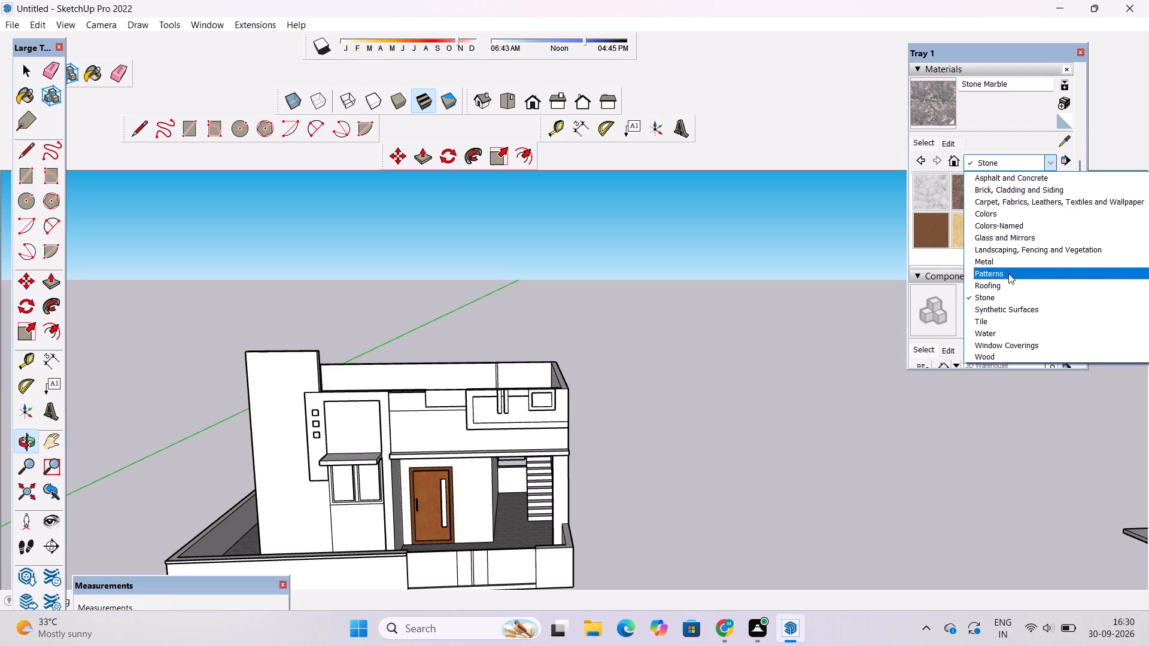
{"action": "left_click", "coordinate": [1001, 187]}
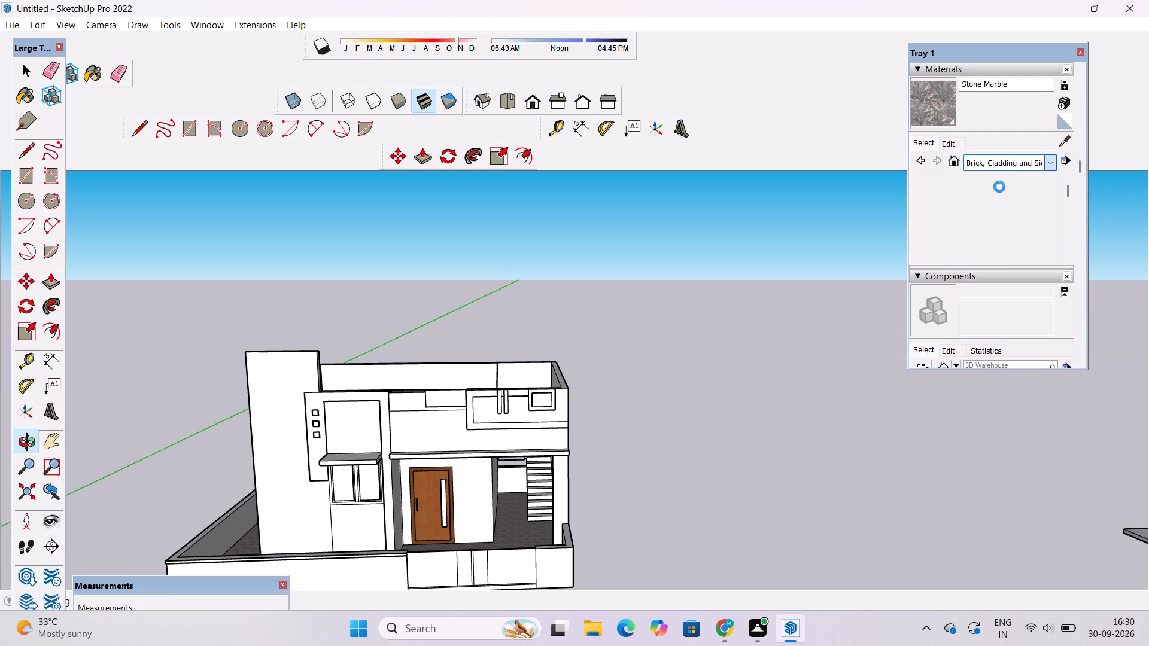
{"action": "scroll", "coordinate": [959, 222], "scroll_direction": "down", "scroll_amount": 1}
{"action": "left_click", "coordinate": [934, 236]}
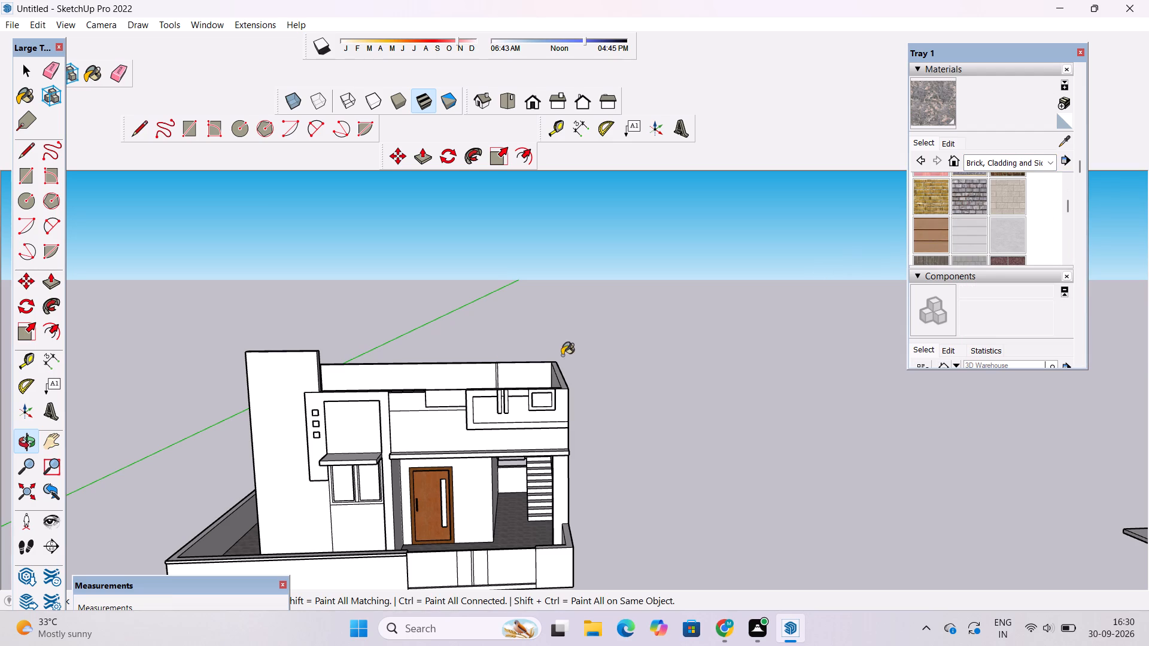
{"action": "scroll", "coordinate": [1004, 206], "scroll_direction": "down", "scroll_amount": 2}
{"action": "scroll", "coordinate": [992, 222], "scroll_direction": "up", "scroll_amount": 1}
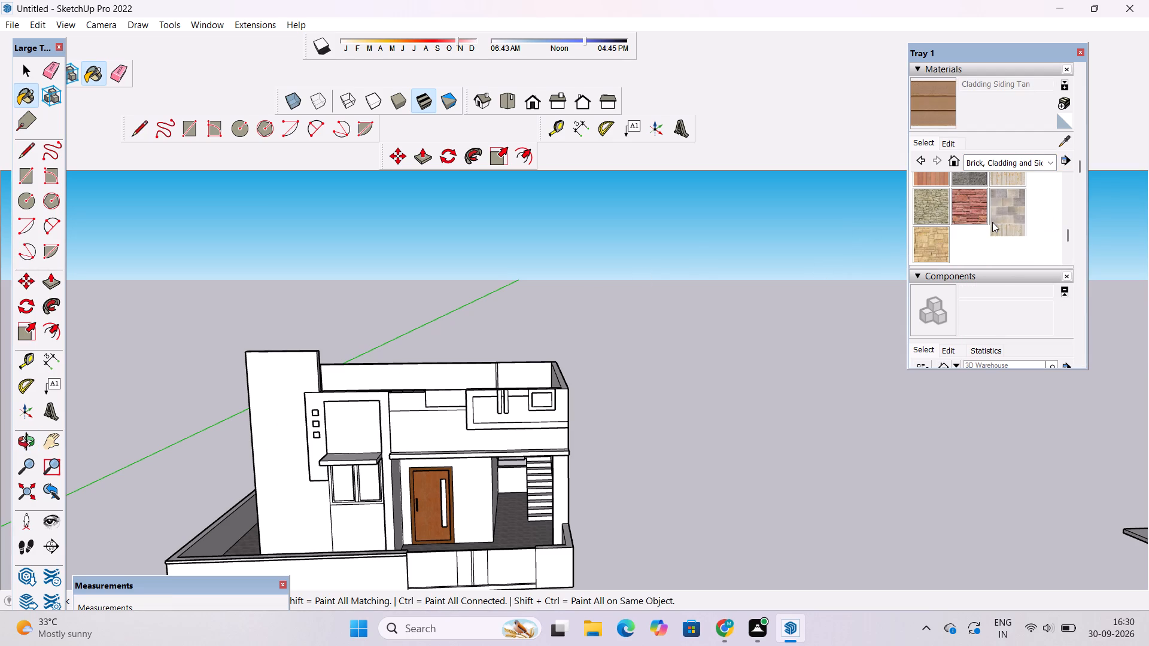
{"action": "scroll", "coordinate": [992, 222], "scroll_direction": "up", "scroll_amount": 1}
{"action": "left_click_drag", "start_coordinate": [283, 385], "coordinate": [297, 382]}
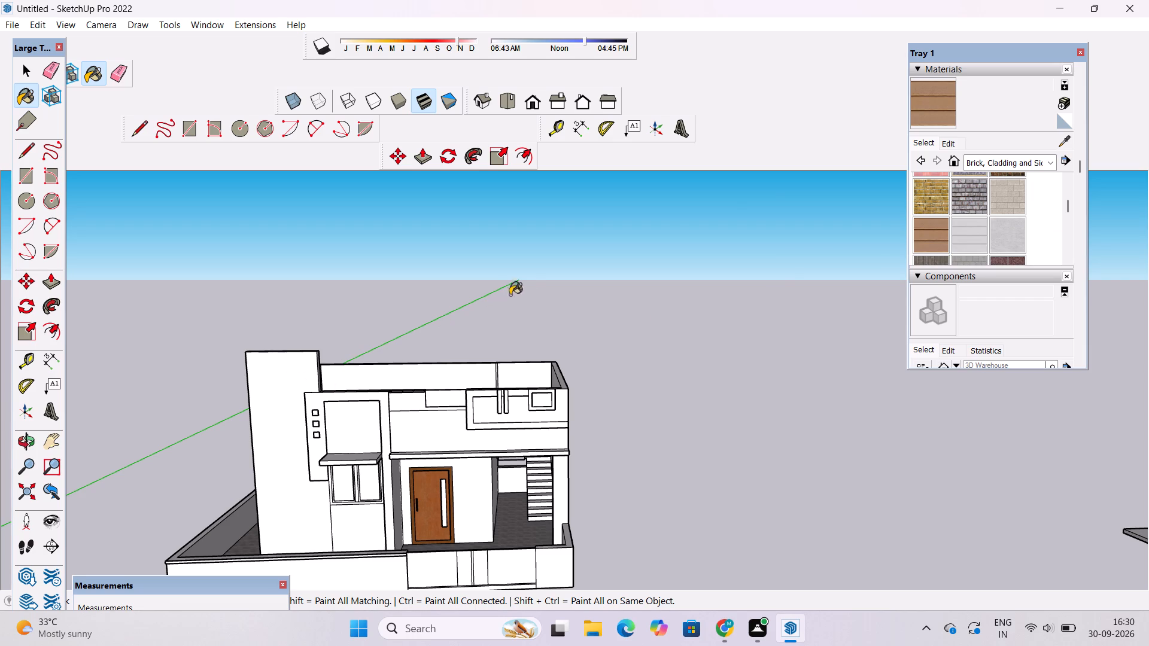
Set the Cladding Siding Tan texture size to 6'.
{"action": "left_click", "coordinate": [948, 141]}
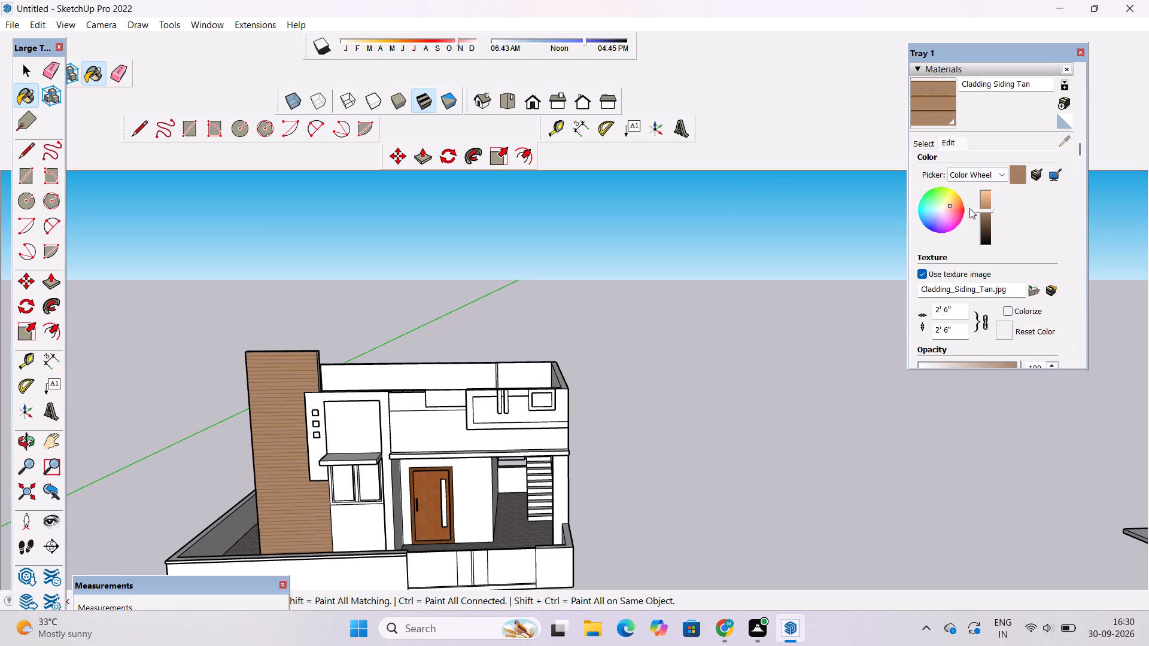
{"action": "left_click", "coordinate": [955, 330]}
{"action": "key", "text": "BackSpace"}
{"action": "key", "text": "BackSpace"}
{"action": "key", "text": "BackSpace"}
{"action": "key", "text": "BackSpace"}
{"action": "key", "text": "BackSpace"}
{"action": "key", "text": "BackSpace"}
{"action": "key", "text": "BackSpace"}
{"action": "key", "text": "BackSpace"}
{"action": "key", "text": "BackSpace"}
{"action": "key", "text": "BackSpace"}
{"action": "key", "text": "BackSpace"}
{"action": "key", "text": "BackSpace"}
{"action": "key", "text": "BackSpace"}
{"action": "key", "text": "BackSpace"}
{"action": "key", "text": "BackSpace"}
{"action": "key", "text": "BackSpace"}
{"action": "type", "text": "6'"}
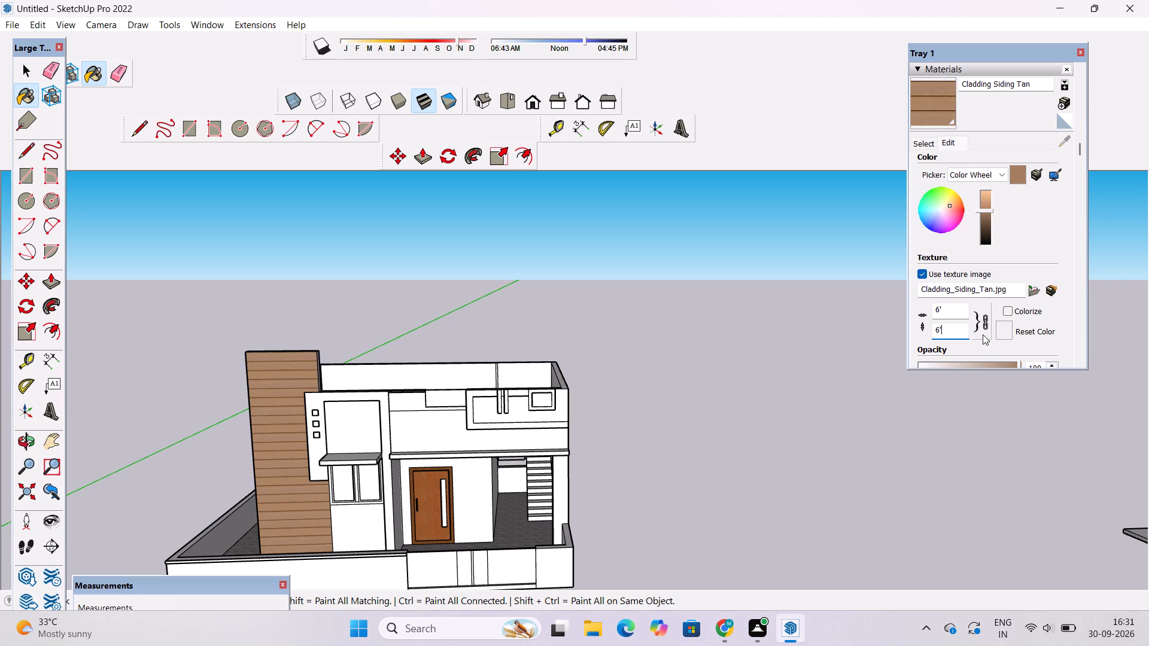
Set the Cladding Siding Tan texture size to 8'.
{"action": "left_click", "coordinate": [952, 327]}
{"action": "key", "text": "BackSpace"}
{"action": "key", "text": "BackSpace"}
{"action": "key", "text": "BackSpace"}
{"action": "key", "text": "BackSpace"}
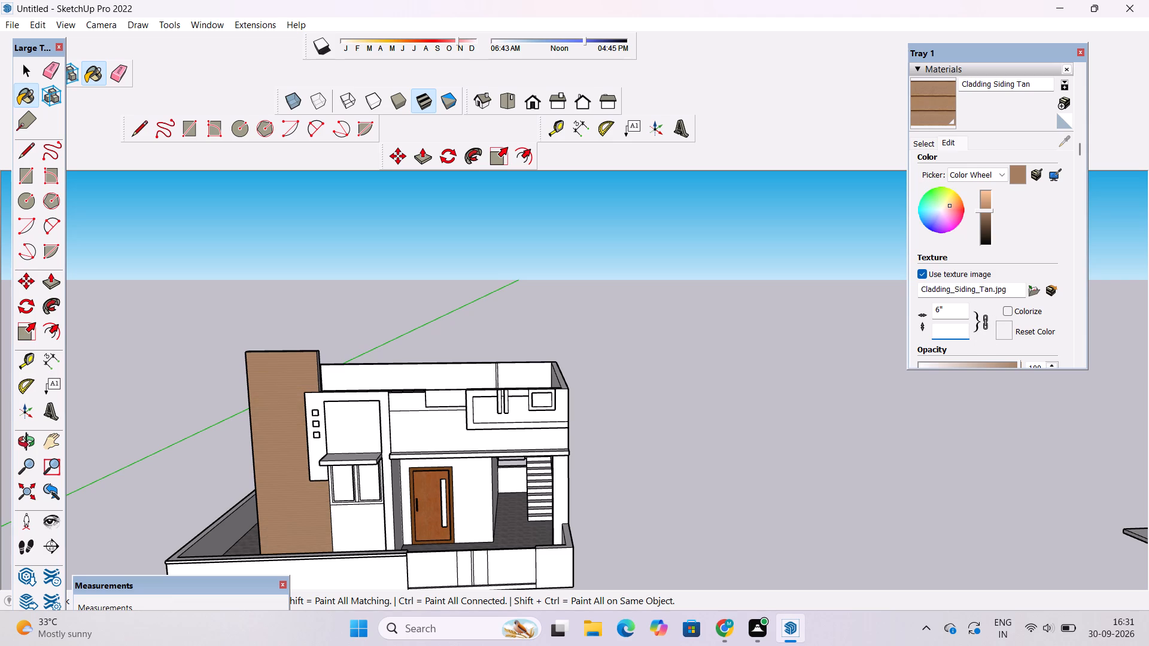
{"action": "type", "text": "8'"}
{"action": "key", "text": "Return"}
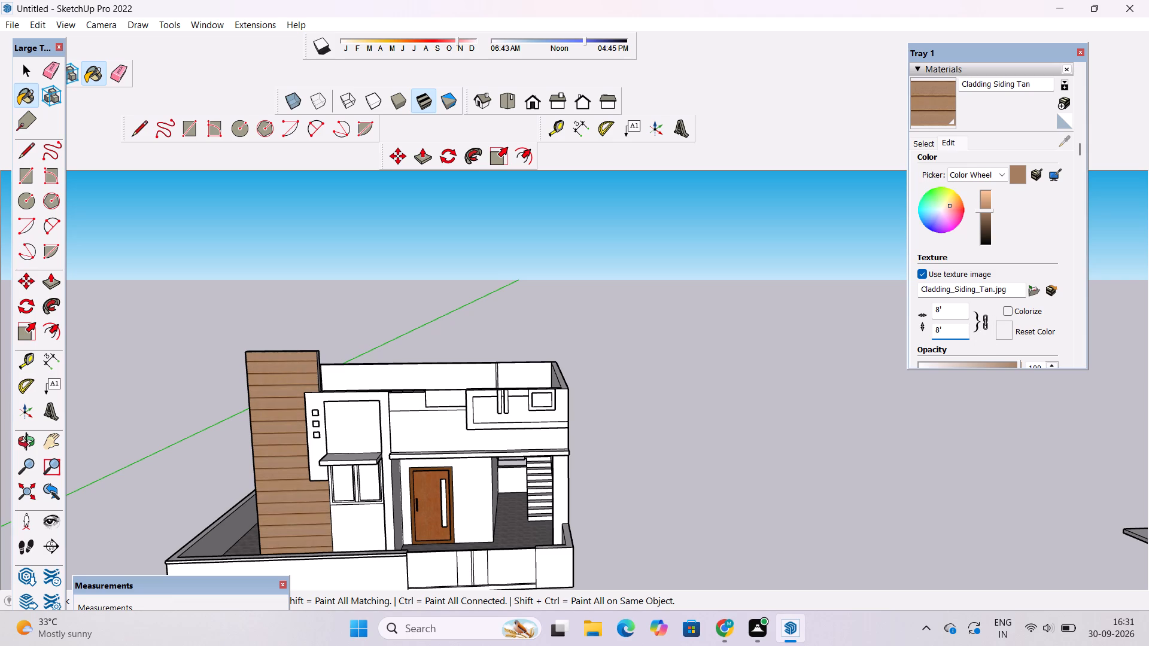
Desaturate the Cladding Siding Tan material's colour to a muted greyish mauve tone.
{"action": "left_click", "coordinate": [943, 210]}
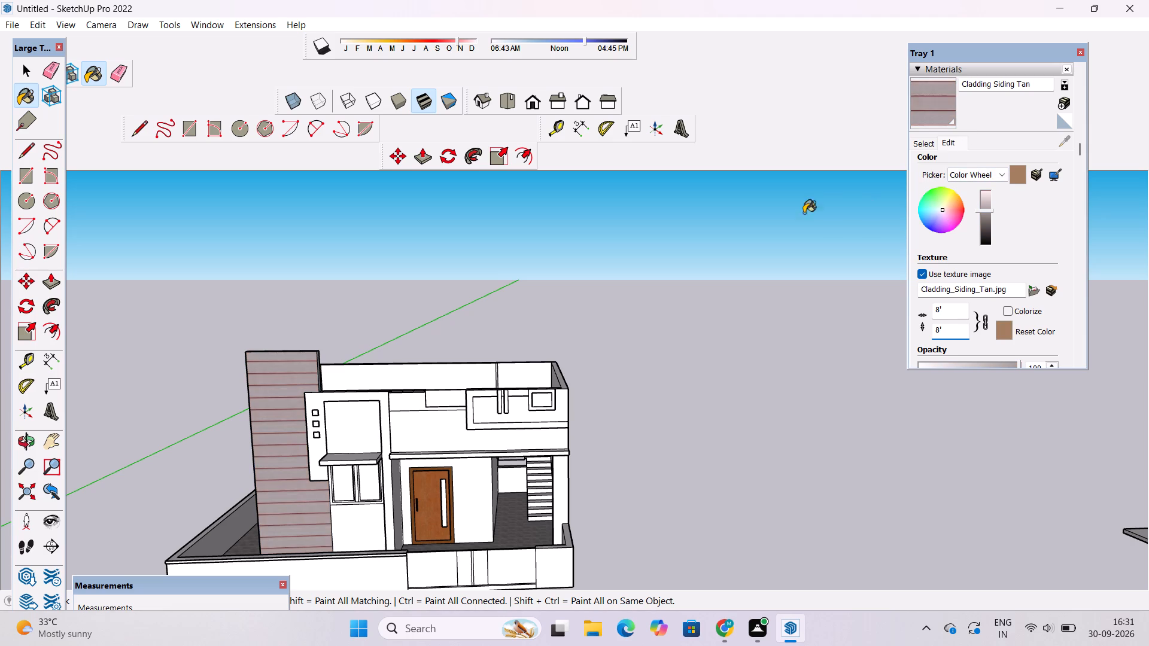
{"action": "scroll", "coordinate": [560, 224], "scroll_direction": "down", "scroll_amount": 7}
{"action": "scroll", "coordinate": [558, 303], "scroll_direction": "up", "scroll_amount": 6}
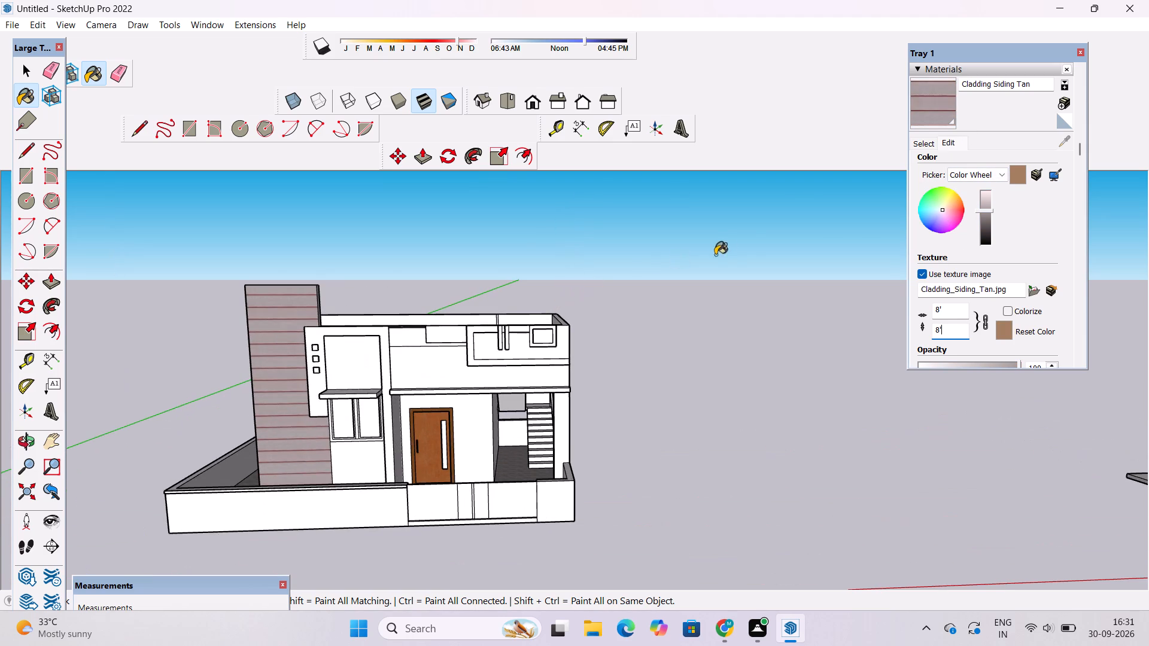
{"action": "scroll", "coordinate": [899, 217], "scroll_direction": "up", "scroll_amount": 2}
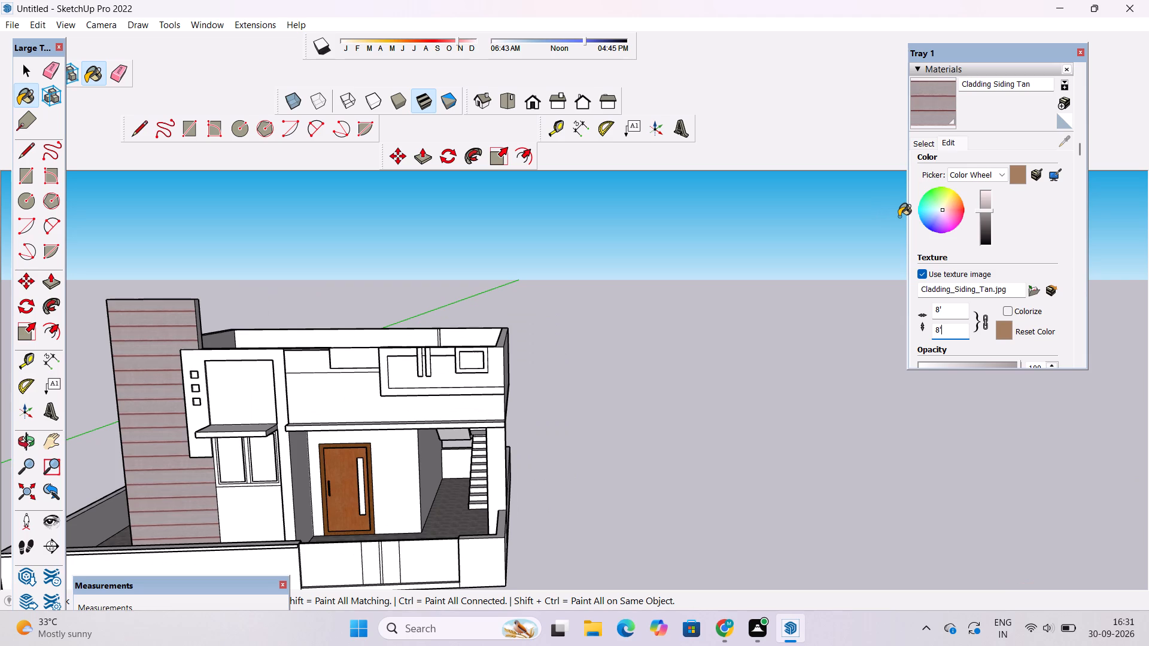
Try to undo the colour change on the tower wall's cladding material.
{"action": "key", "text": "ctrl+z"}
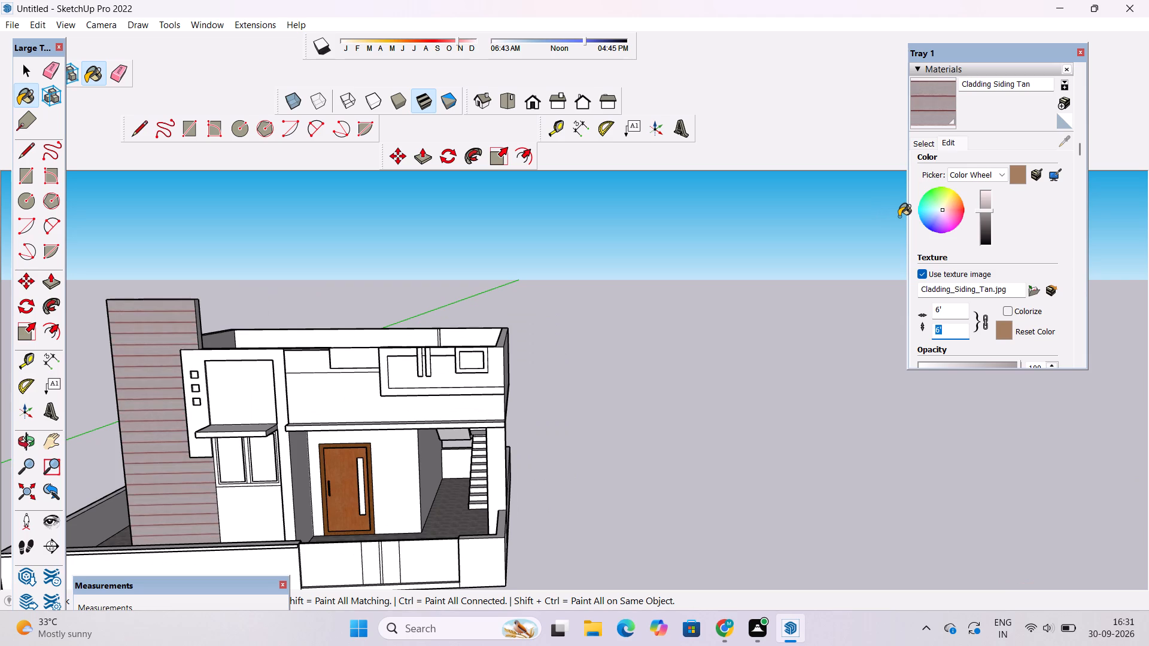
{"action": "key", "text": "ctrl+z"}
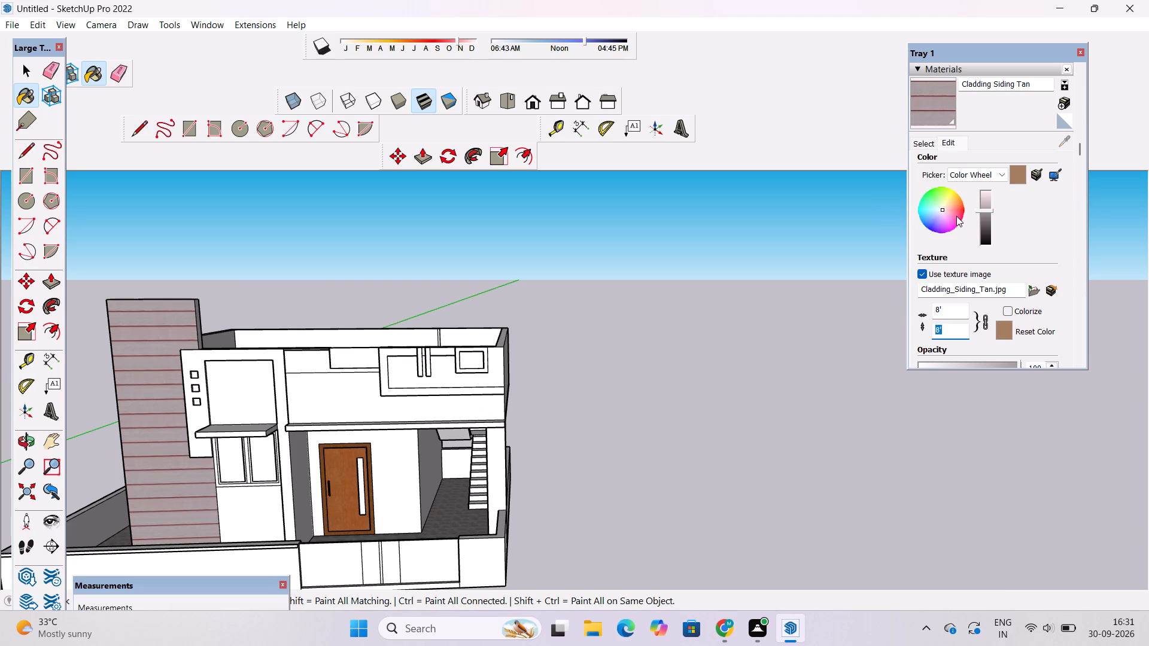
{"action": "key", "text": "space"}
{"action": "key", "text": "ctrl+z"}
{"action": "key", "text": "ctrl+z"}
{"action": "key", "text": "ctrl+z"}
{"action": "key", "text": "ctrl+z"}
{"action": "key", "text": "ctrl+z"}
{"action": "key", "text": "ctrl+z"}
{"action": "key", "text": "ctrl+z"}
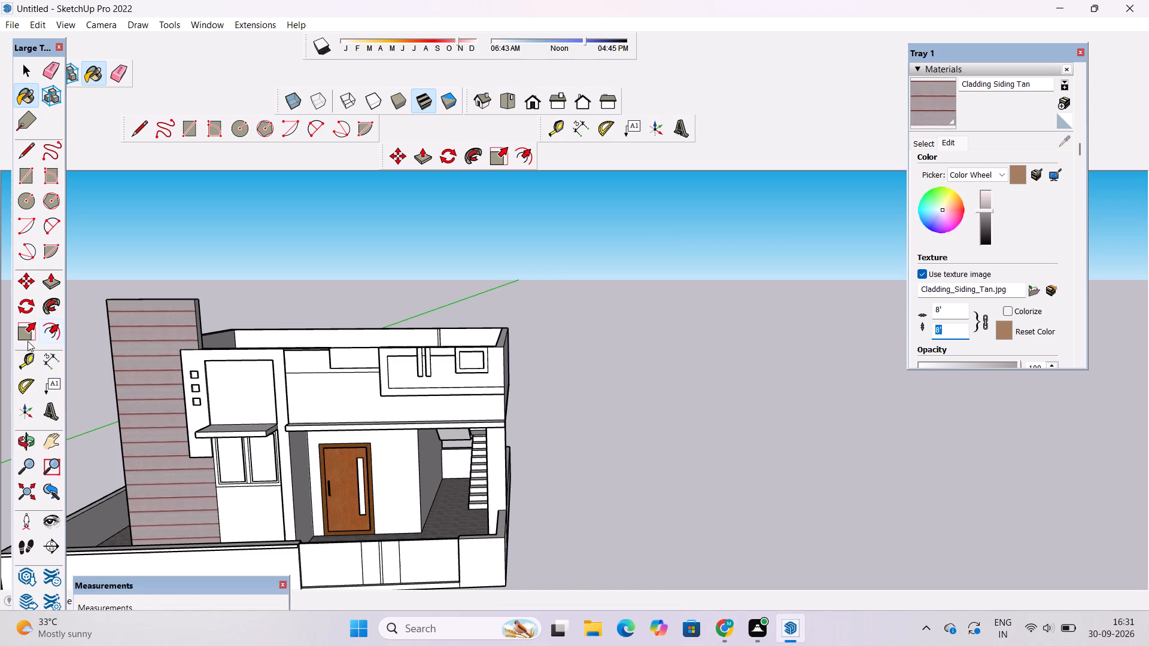
Examine the recoloured cladding on the tower wall together with the rest of the front facade.
{"action": "left_click", "coordinate": [22, 440]}
{"action": "scroll", "coordinate": [281, 319], "scroll_direction": "down", "scroll_amount": 4}
{"action": "left_click_drag", "start_coordinate": [280, 334], "coordinate": [305, 316], "text": "shift"}
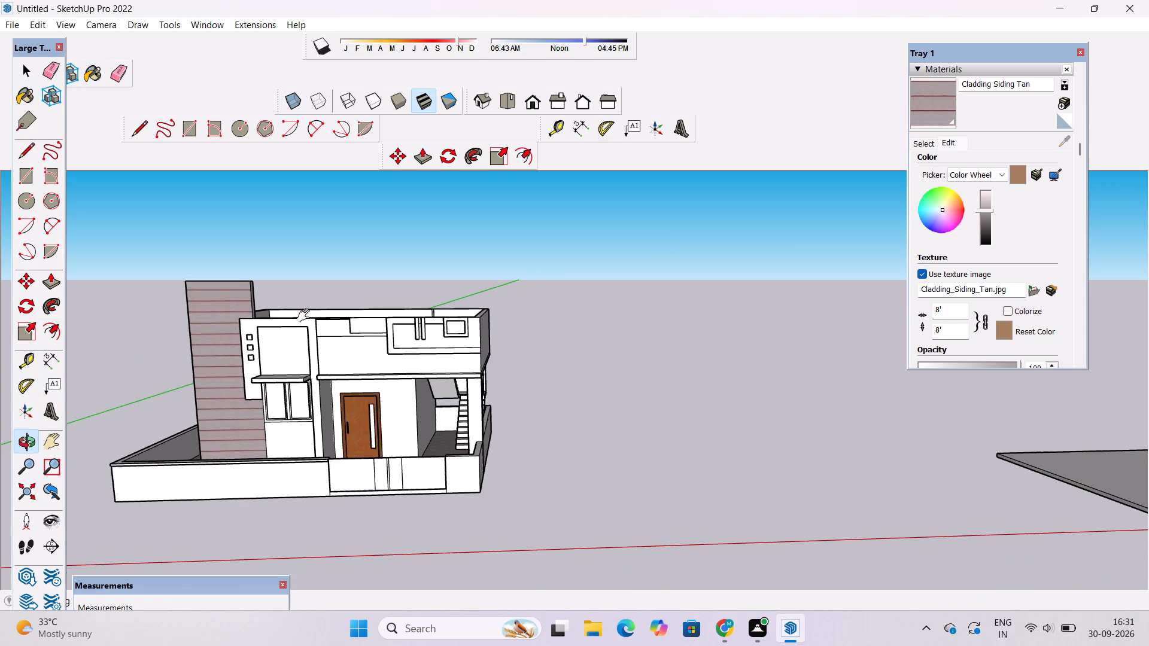
{"action": "scroll", "coordinate": [305, 319], "scroll_direction": "up", "scroll_amount": 2}
{"action": "left_click_drag", "start_coordinate": [290, 312], "coordinate": [318, 311], "text": "shift"}
{"action": "left_click_drag", "start_coordinate": [274, 325], "coordinate": [373, 306], "text": "shift"}
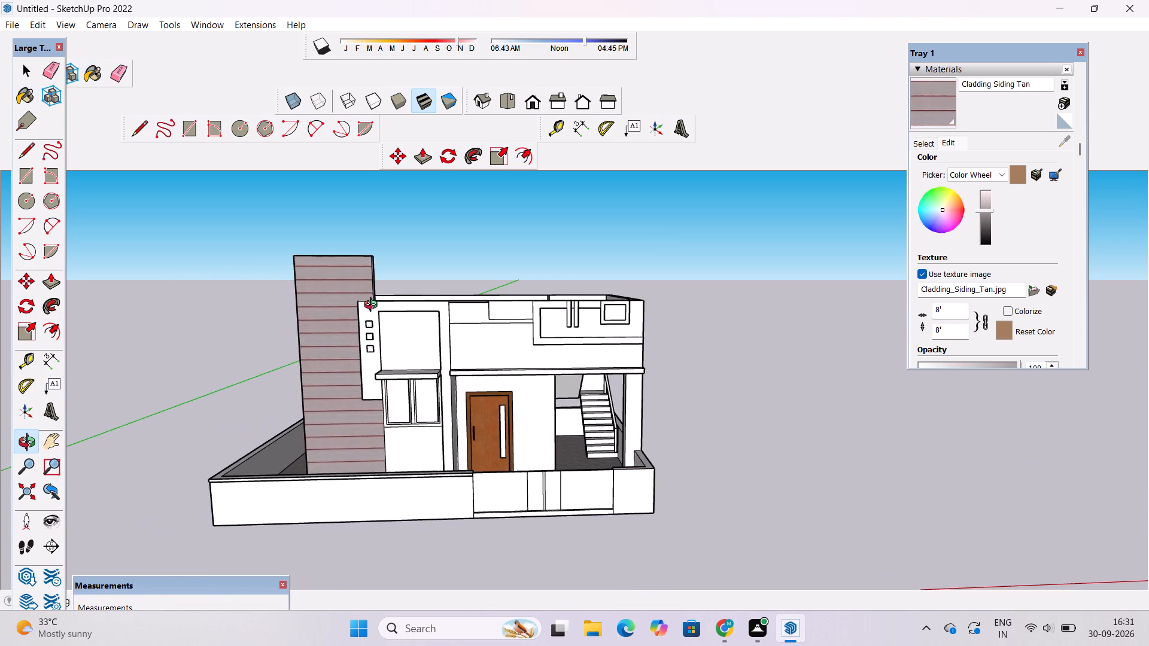
{"action": "left_click_drag", "start_coordinate": [376, 307], "coordinate": [374, 334]}
{"action": "scroll", "coordinate": [372, 335], "scroll_direction": "up", "scroll_amount": 4}
{"action": "left_click_drag", "start_coordinate": [371, 330], "coordinate": [235, 289], "text": "shift"}
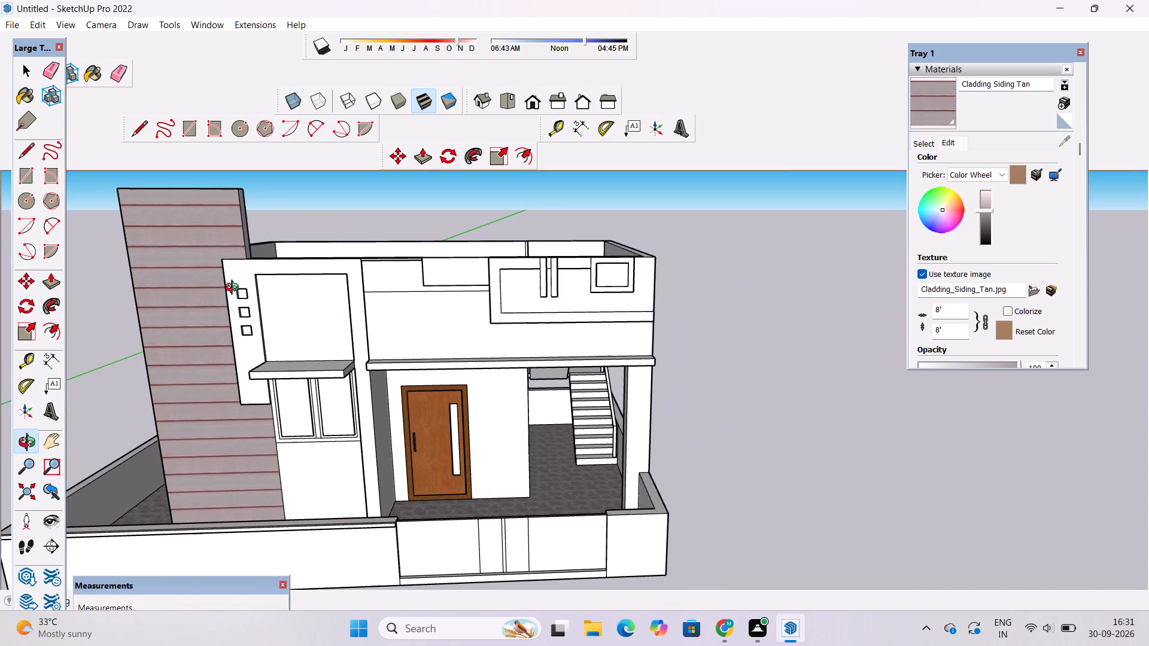
Undo the greyish mauve recolouring and the 8' texture resizing of the Cladding Siding Tan material.
{"action": "key", "text": "ctrl+z"}
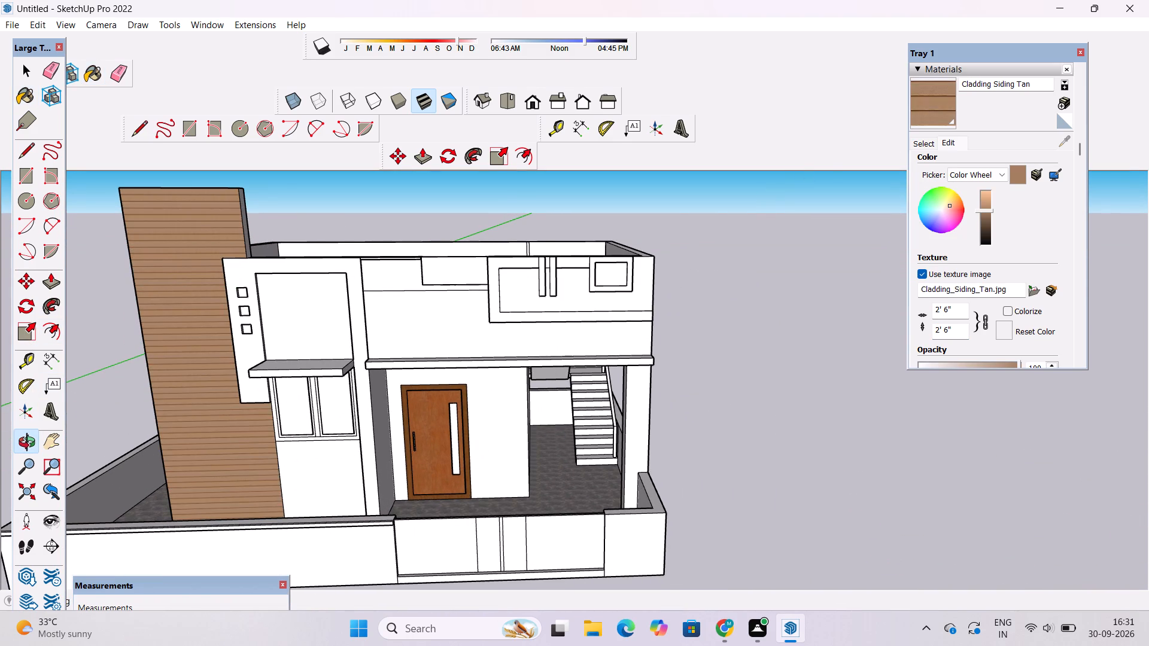
Set the Cladding Siding Tan texture size to 6' for the tower wall.
{"action": "left_click", "coordinate": [954, 327]}
{"action": "key", "text": "BackSpace"}
{"action": "key", "text": "BackSpace"}
{"action": "key", "text": "BackSpace"}
{"action": "key", "text": "BackSpace"}
{"action": "key", "text": "BackSpace"}
{"action": "key", "text": "BackSpace"}
{"action": "key", "text": "BackSpace"}
{"action": "key", "text": "BackSpace"}
{"action": "key", "text": "BackSpace"}
{"action": "key", "text": "BackSpace"}
{"action": "key", "text": "BackSpace"}
{"action": "key", "text": "BackSpace"}
{"action": "key", "text": "BackSpace"}
{"action": "key", "text": "BackSpace"}
{"action": "key", "text": "BackSpace"}
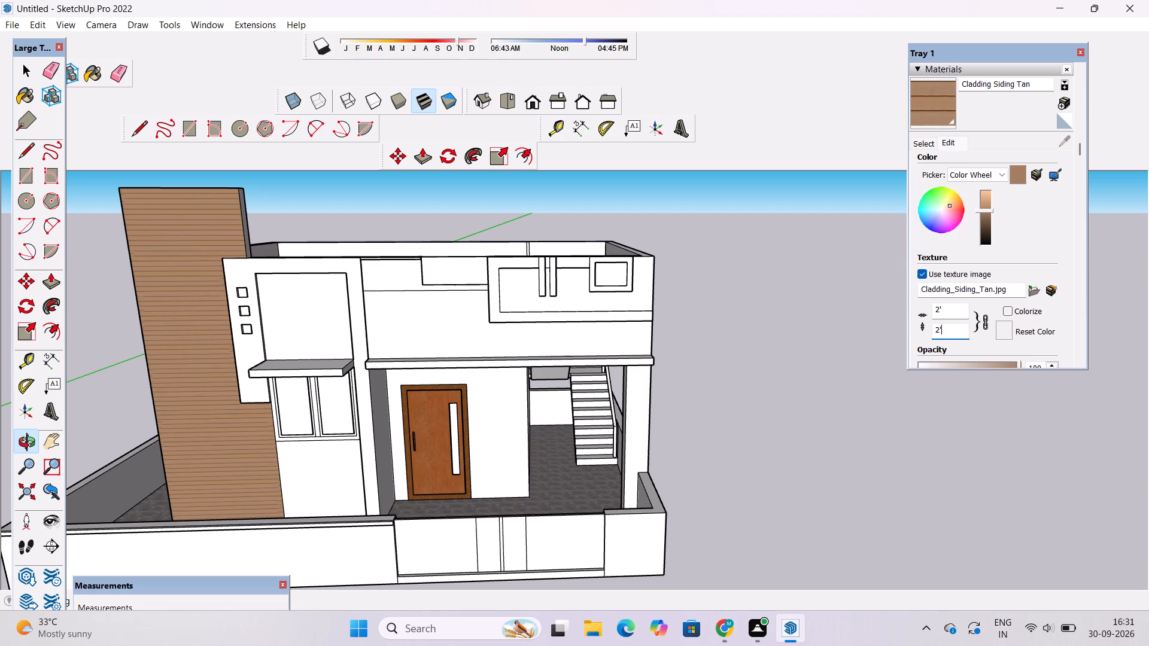
{"action": "type", "text": "6'"}
{"action": "key", "text": "Return"}
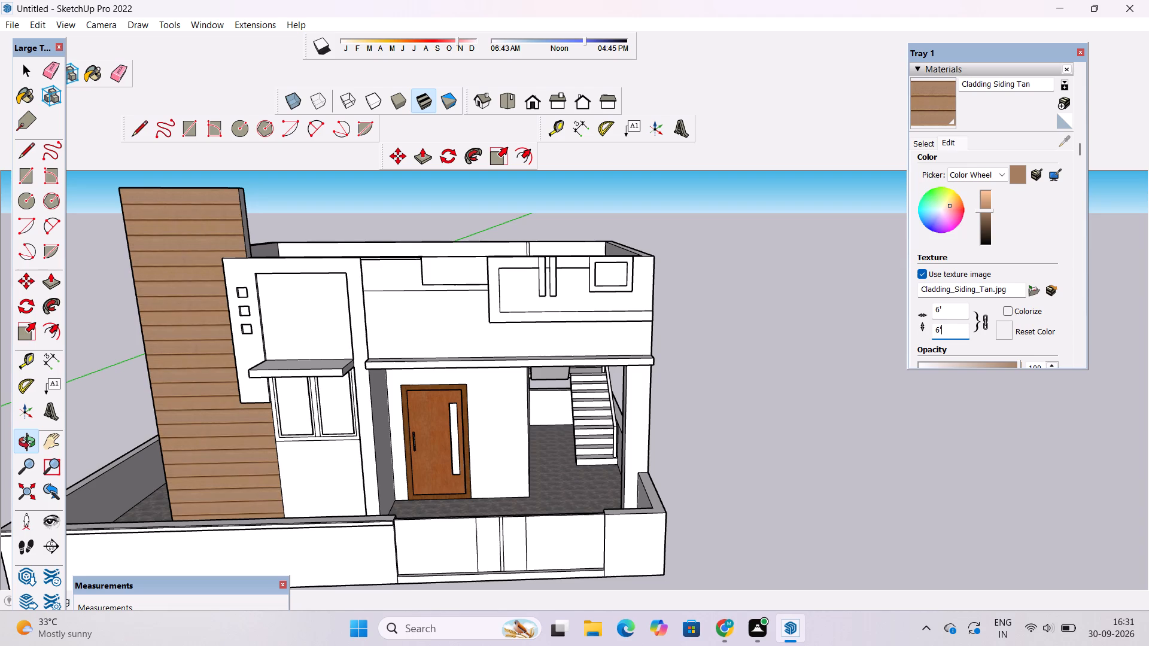
{"action": "key", "text": "o"}
{"action": "scroll", "coordinate": [628, 293], "scroll_direction": "down", "scroll_amount": 4}
{"action": "left_click_drag", "start_coordinate": [628, 330], "coordinate": [637, 324]}
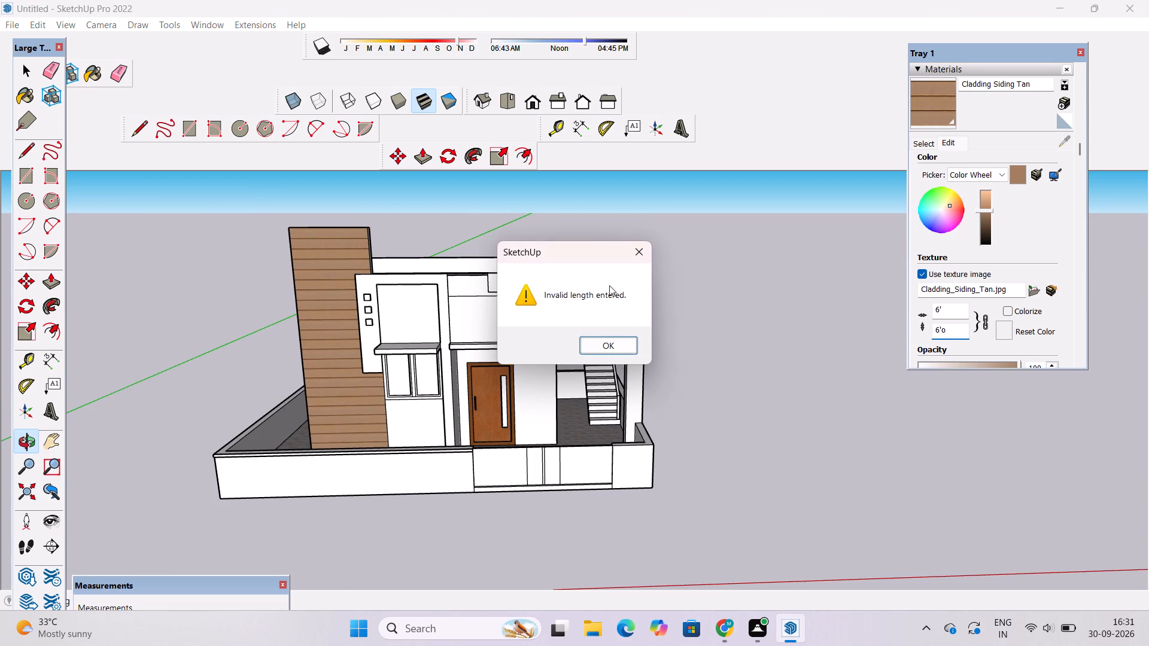
{"action": "left_click", "coordinate": [643, 260]}
Examine the resized tower cladding against the whole front facade and the upper parapet details.
{"action": "scroll", "coordinate": [615, 293], "scroll_direction": "down", "scroll_amount": 3}
{"action": "left_click_drag", "start_coordinate": [604, 326], "coordinate": [601, 293]}
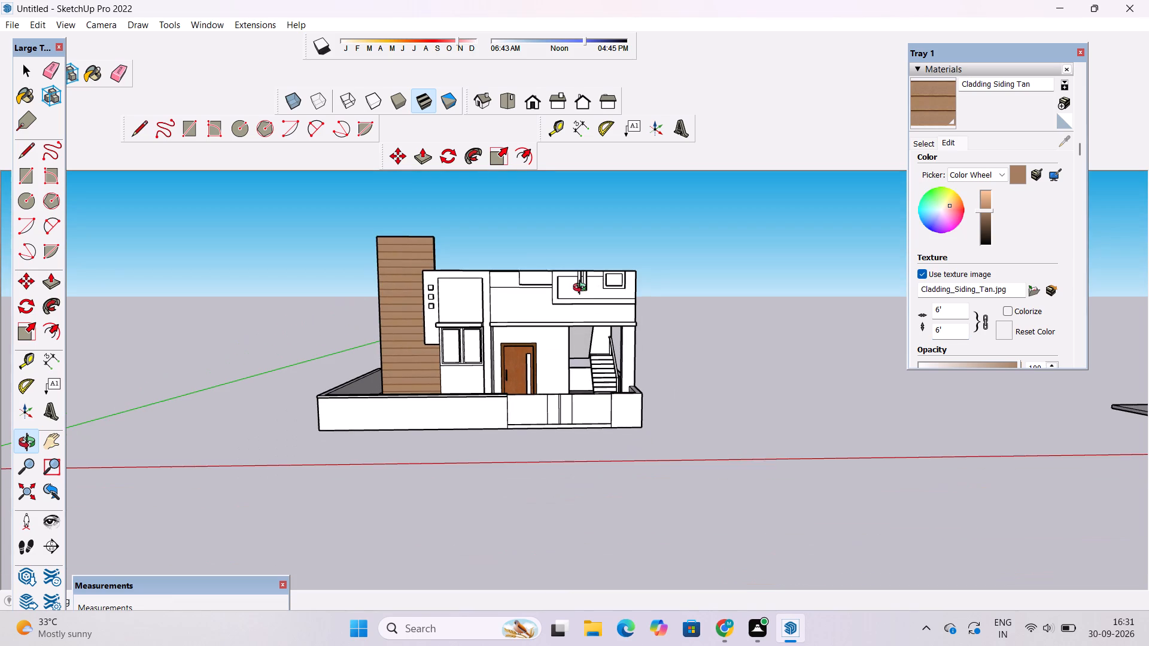
{"action": "left_click_drag", "start_coordinate": [533, 295], "coordinate": [601, 297], "text": "shift"}
{"action": "left_click_drag", "start_coordinate": [591, 308], "coordinate": [616, 325]}
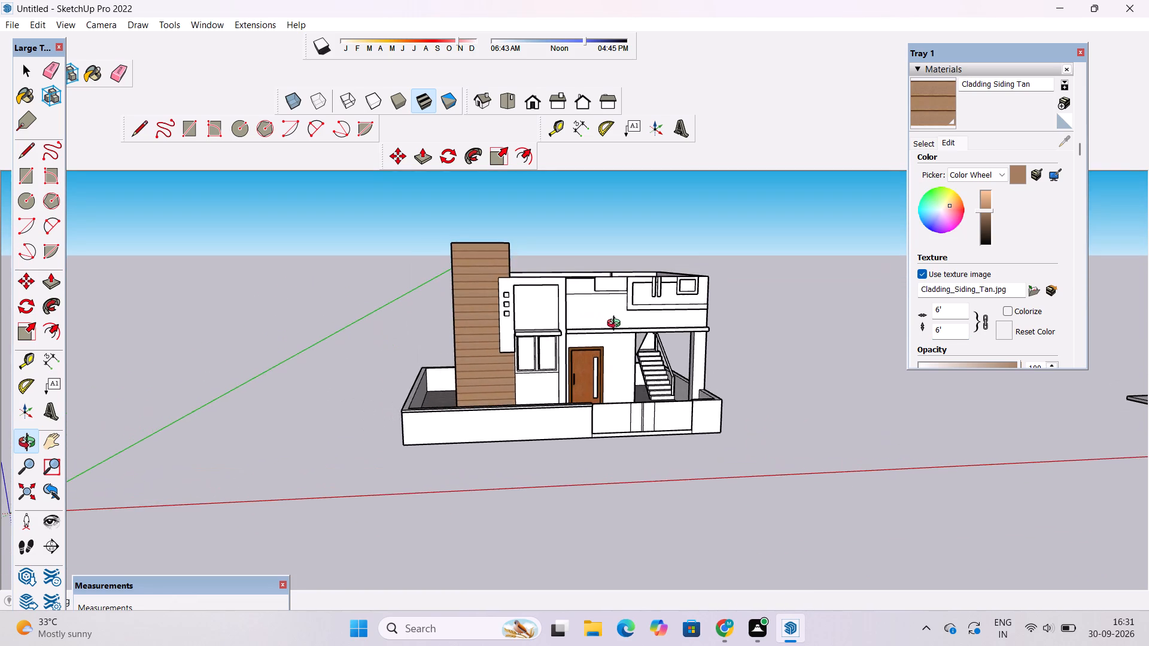
{"action": "left_click_drag", "start_coordinate": [588, 327], "coordinate": [619, 379]}
{"action": "scroll", "coordinate": [614, 378], "scroll_direction": "up", "scroll_amount": 1}
{"action": "left_click_drag", "start_coordinate": [629, 370], "coordinate": [574, 364]}
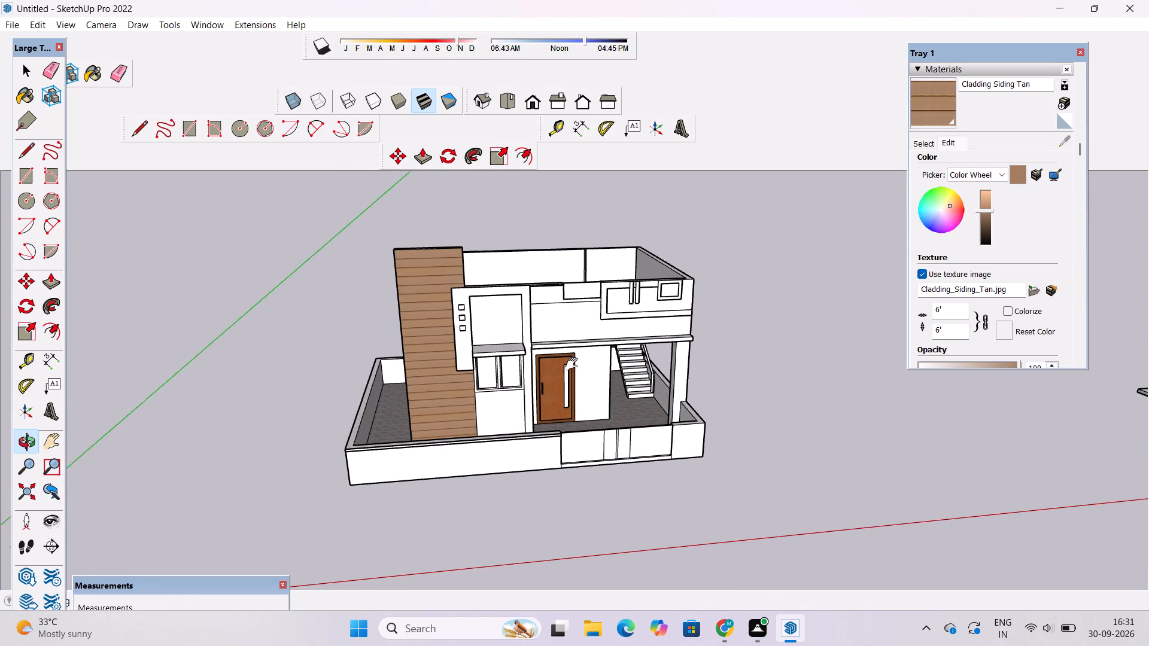
{"action": "left_click_drag", "start_coordinate": [574, 364], "coordinate": [534, 368]}
{"action": "scroll", "coordinate": [525, 365], "scroll_direction": "down", "scroll_amount": 2}
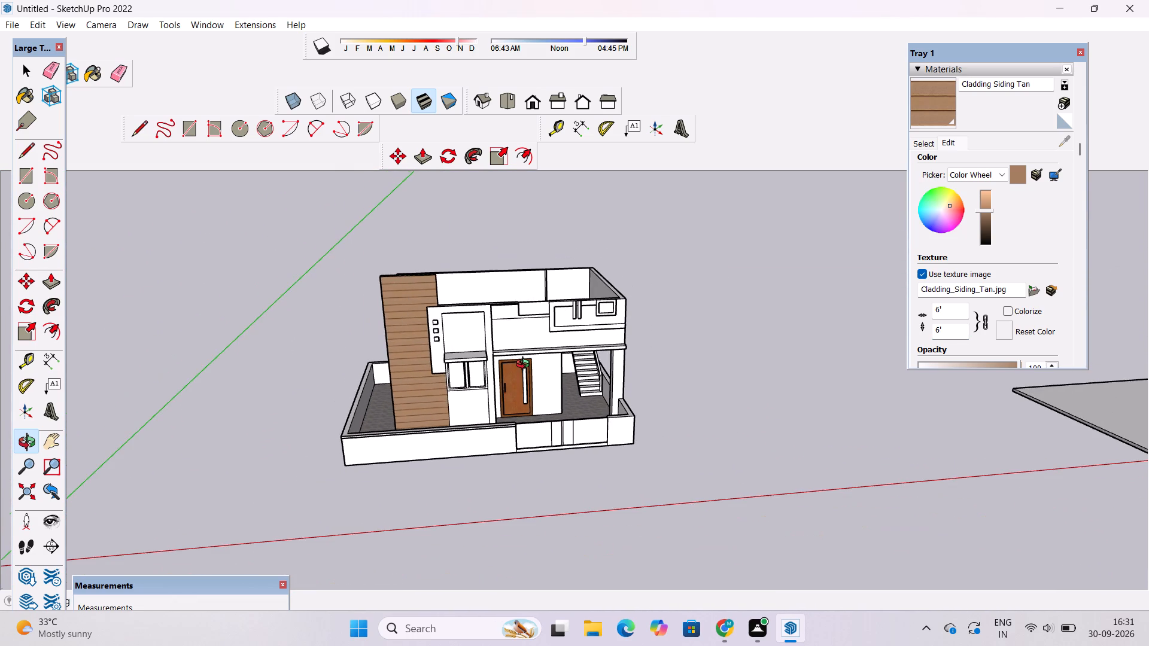
{"action": "left_click_drag", "start_coordinate": [527, 379], "coordinate": [509, 329]}
{"action": "scroll", "coordinate": [493, 284], "scroll_direction": "up", "scroll_amount": 6}
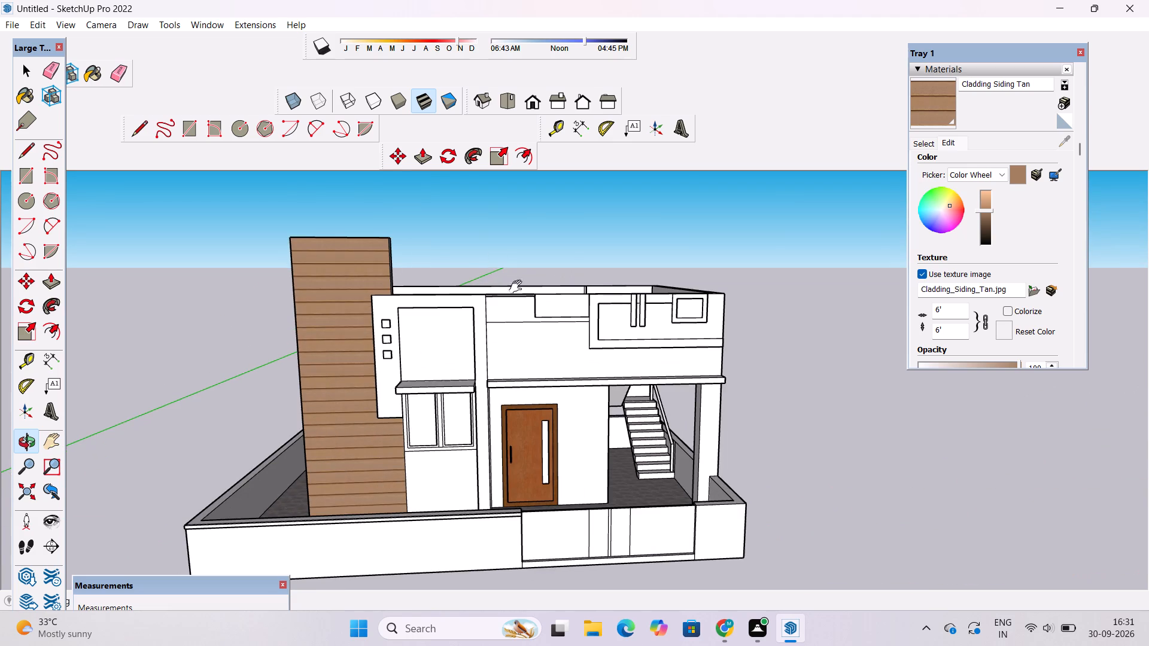
{"action": "scroll", "coordinate": [536, 327], "scroll_direction": "up", "scroll_amount": 5, "text": "shift"}
{"action": "left_click_drag", "start_coordinate": [533, 324], "coordinate": [451, 352], "text": "shift"}
{"action": "left_click_drag", "start_coordinate": [466, 323], "coordinate": [370, 444]}
{"action": "scroll", "coordinate": [362, 427], "scroll_direction": "up", "scroll_amount": 5}
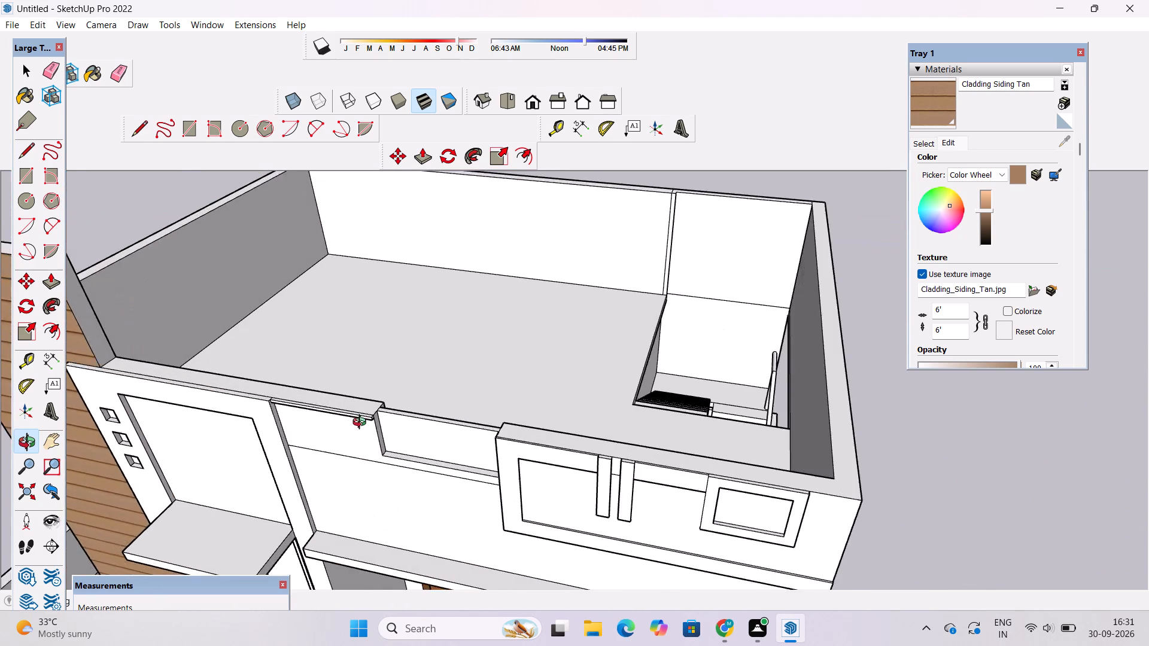
{"action": "scroll", "coordinate": [362, 423], "scroll_direction": "up", "scroll_amount": 4}
{"action": "left_click_drag", "start_coordinate": [355, 429], "coordinate": [395, 409]}
{"action": "left_click_drag", "start_coordinate": [397, 409], "coordinate": [400, 426], "text": "shift"}
{"action": "left_click_drag", "start_coordinate": [388, 444], "coordinate": [423, 441]}
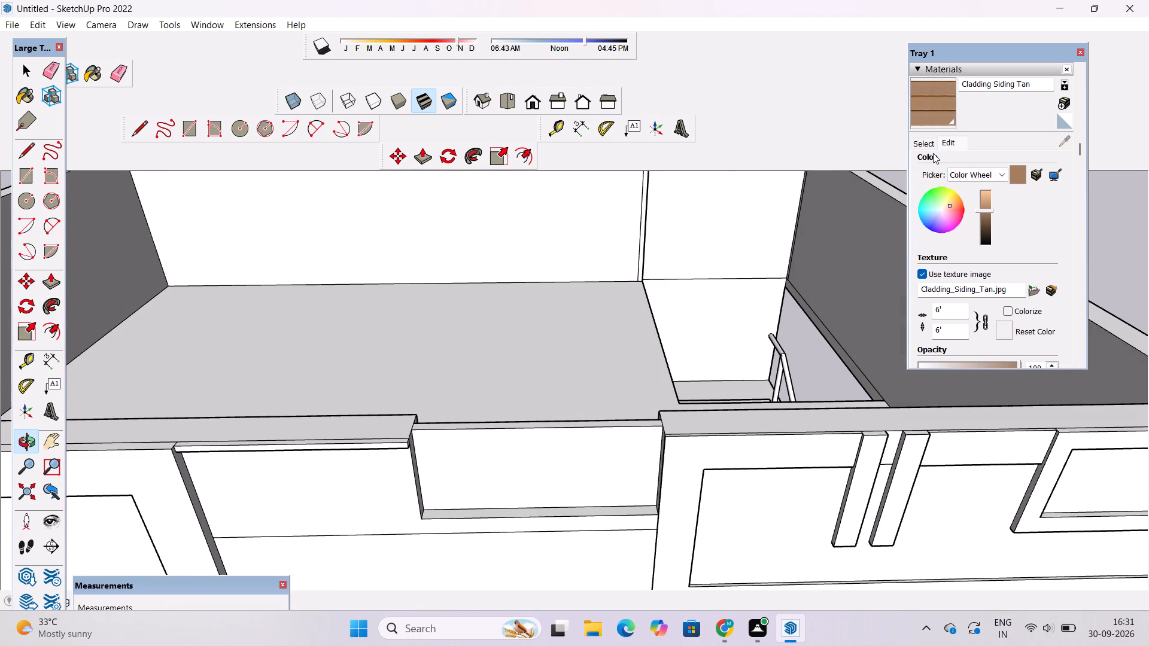
Examine the house's front, tower side and roof terrace to judge the surfaces that still need a material.
{"action": "left_click", "coordinate": [922, 141]}
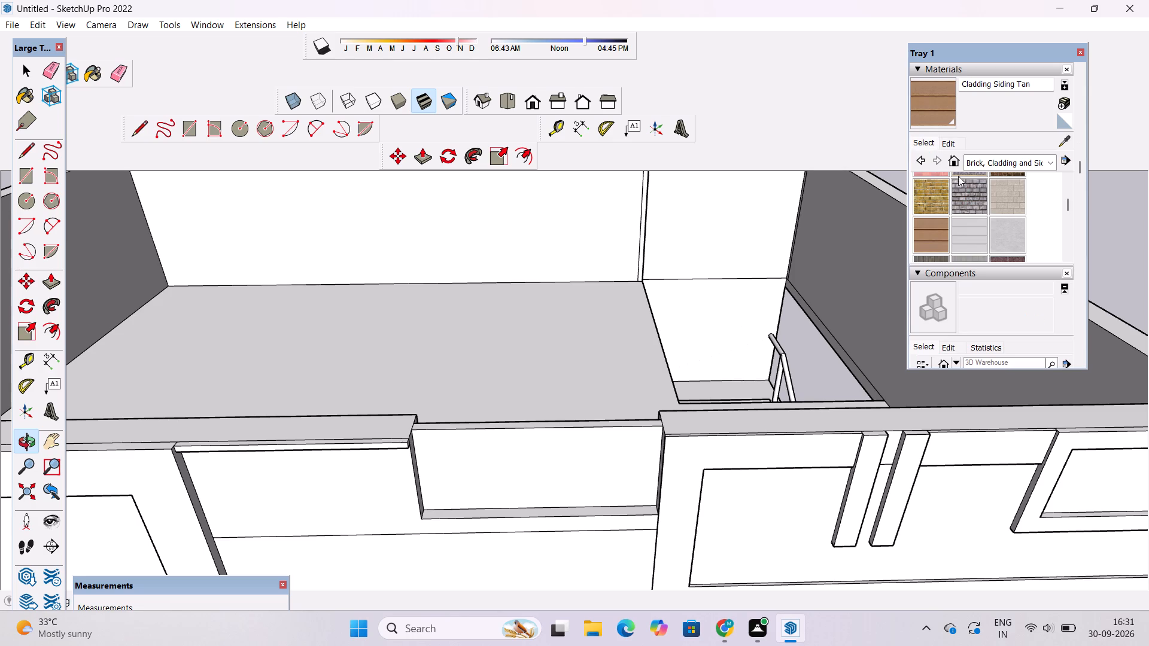
{"action": "left_click", "coordinate": [977, 165]}
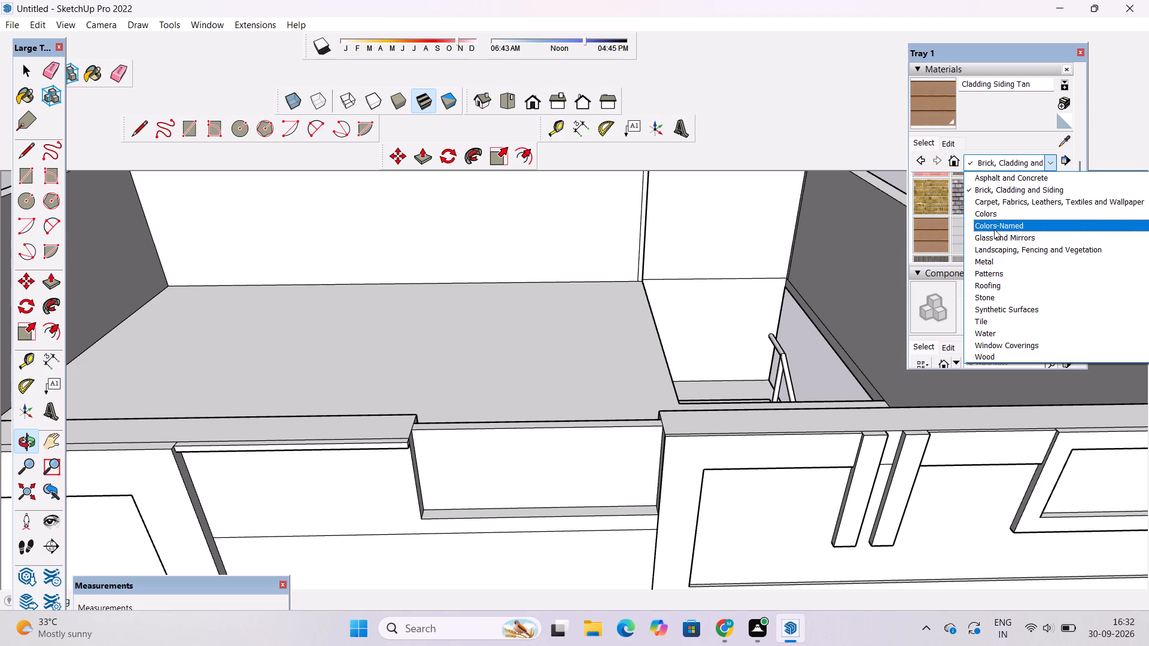
{"action": "scroll", "coordinate": [535, 255], "scroll_direction": "down", "scroll_amount": 12}
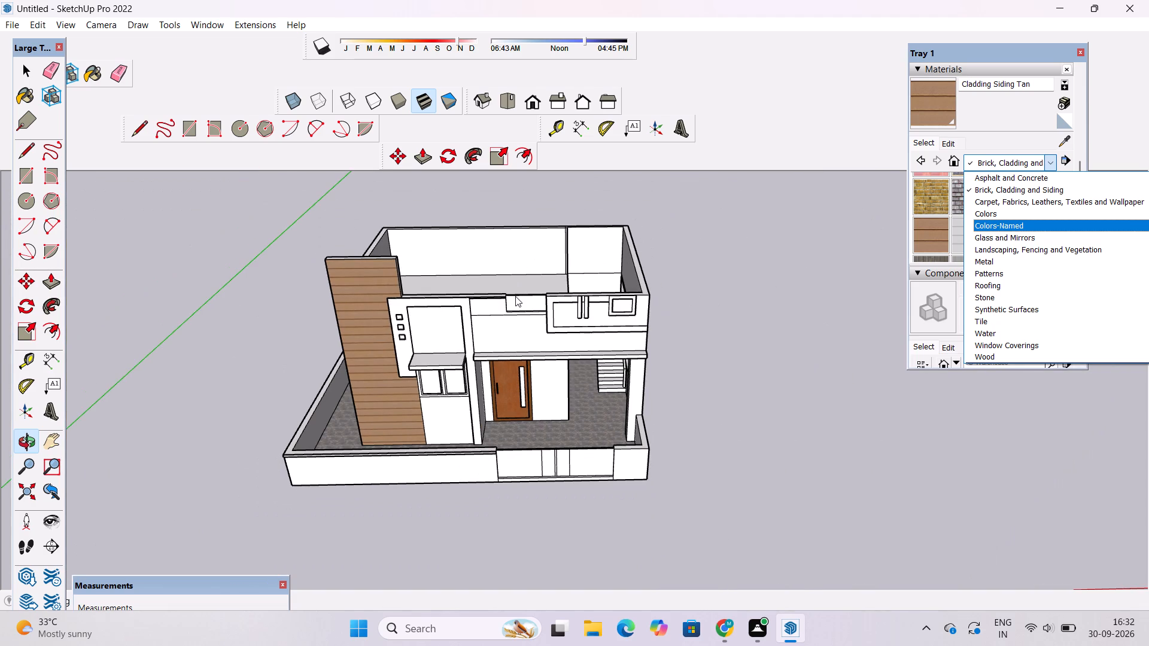
{"action": "key", "text": "o"}
{"action": "key", "text": "o"}
{"action": "left_click_drag", "start_coordinate": [23, 445], "coordinate": [34, 445]}
{"action": "left_click_drag", "start_coordinate": [281, 419], "coordinate": [308, 365]}
{"action": "scroll", "coordinate": [380, 382], "scroll_direction": "down", "scroll_amount": 3}
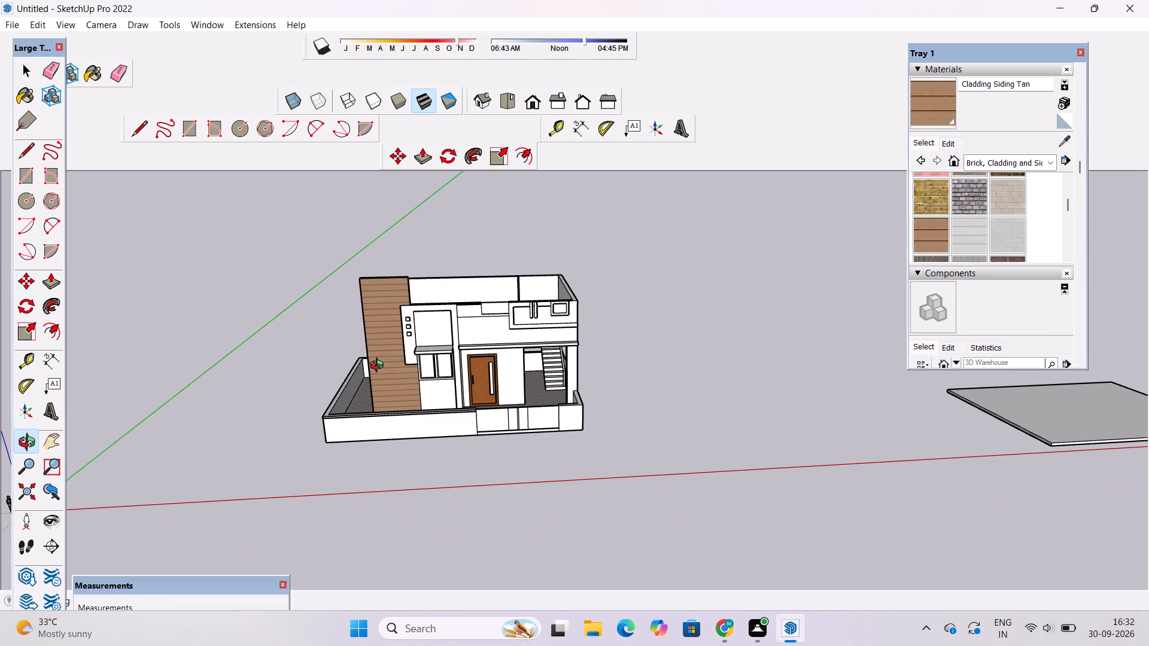
{"action": "scroll", "coordinate": [386, 382], "scroll_direction": "up", "scroll_amount": 3}
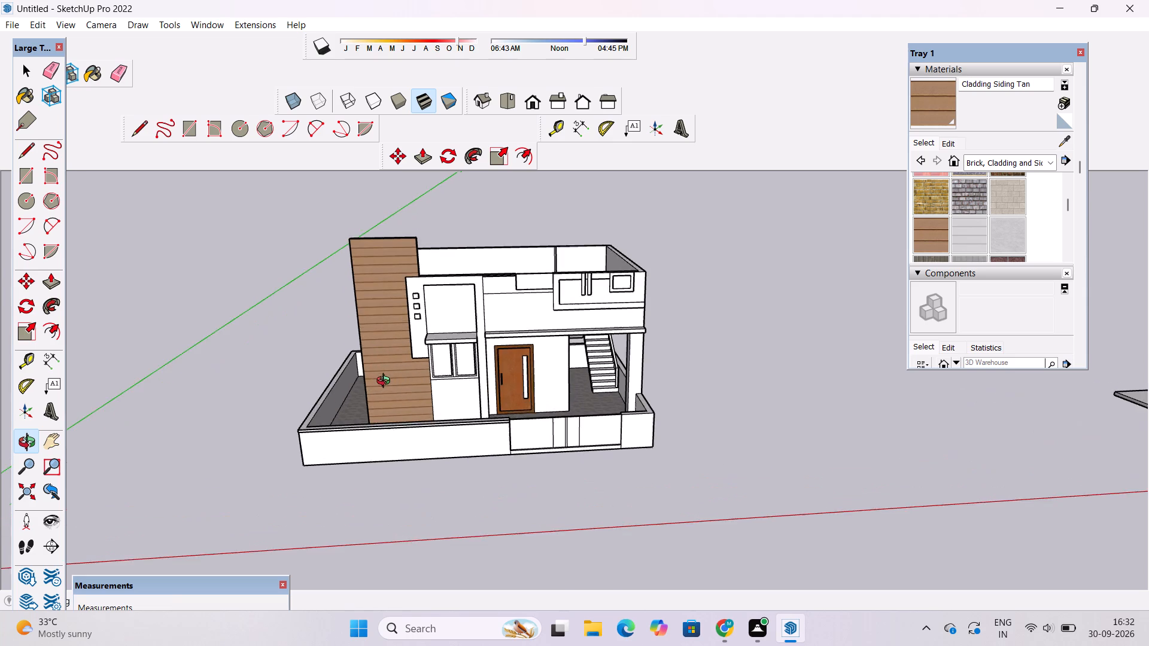
{"action": "left_click_drag", "start_coordinate": [386, 385], "coordinate": [551, 388]}
{"action": "left_click_drag", "start_coordinate": [551, 388], "coordinate": [509, 417]}
{"action": "left_click_drag", "start_coordinate": [503, 434], "coordinate": [467, 461]}
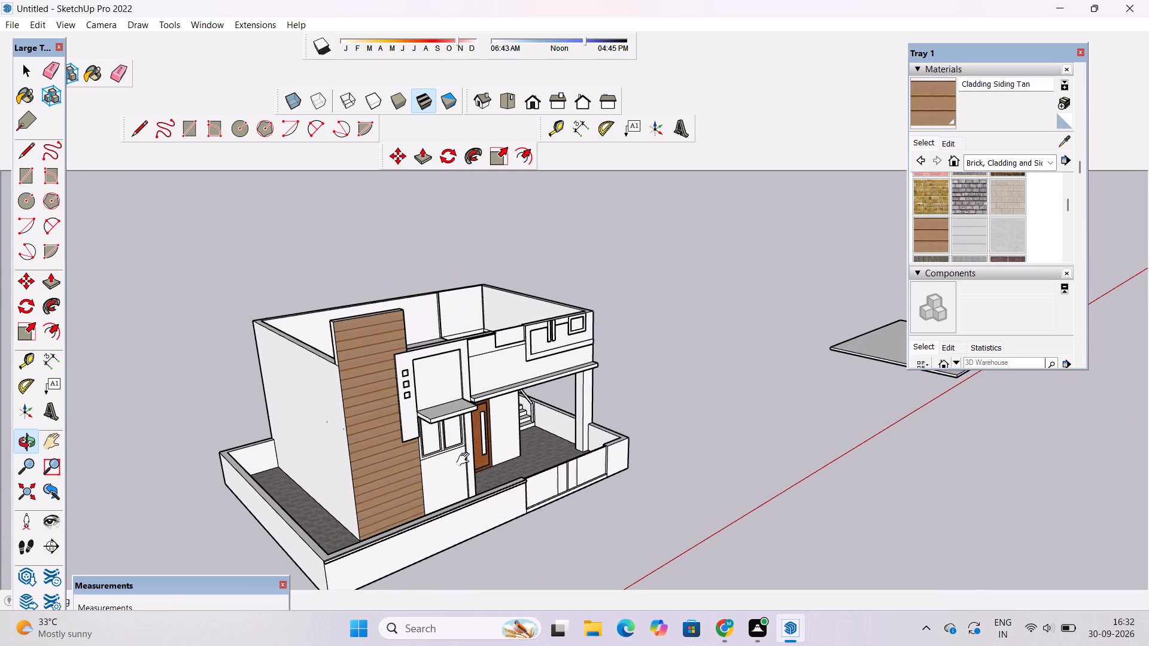
{"action": "scroll", "coordinate": [467, 437], "scroll_direction": "up", "scroll_amount": 3}
{"action": "left_click_drag", "start_coordinate": [512, 394], "coordinate": [464, 422], "text": "shift"}
{"action": "left_click_drag", "start_coordinate": [458, 427], "coordinate": [331, 417]}
{"action": "scroll", "coordinate": [316, 419], "scroll_direction": "up", "scroll_amount": 3}
{"action": "left_click_drag", "start_coordinate": [352, 398], "coordinate": [318, 474], "text": "shift"}
{"action": "left_click_drag", "start_coordinate": [324, 465], "coordinate": [320, 419]}
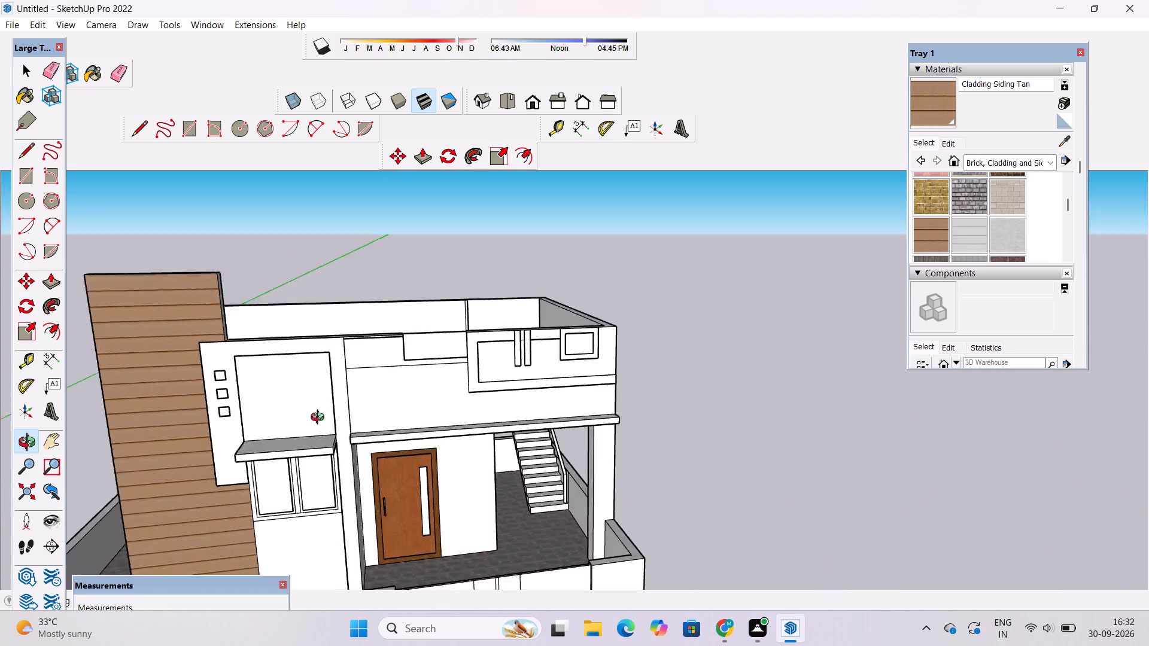
{"action": "left_click_drag", "start_coordinate": [320, 419], "coordinate": [316, 400]}
{"action": "scroll", "coordinate": [423, 336], "scroll_direction": "up", "scroll_amount": 3}
{"action": "left_click_drag", "start_coordinate": [473, 358], "coordinate": [293, 484]}
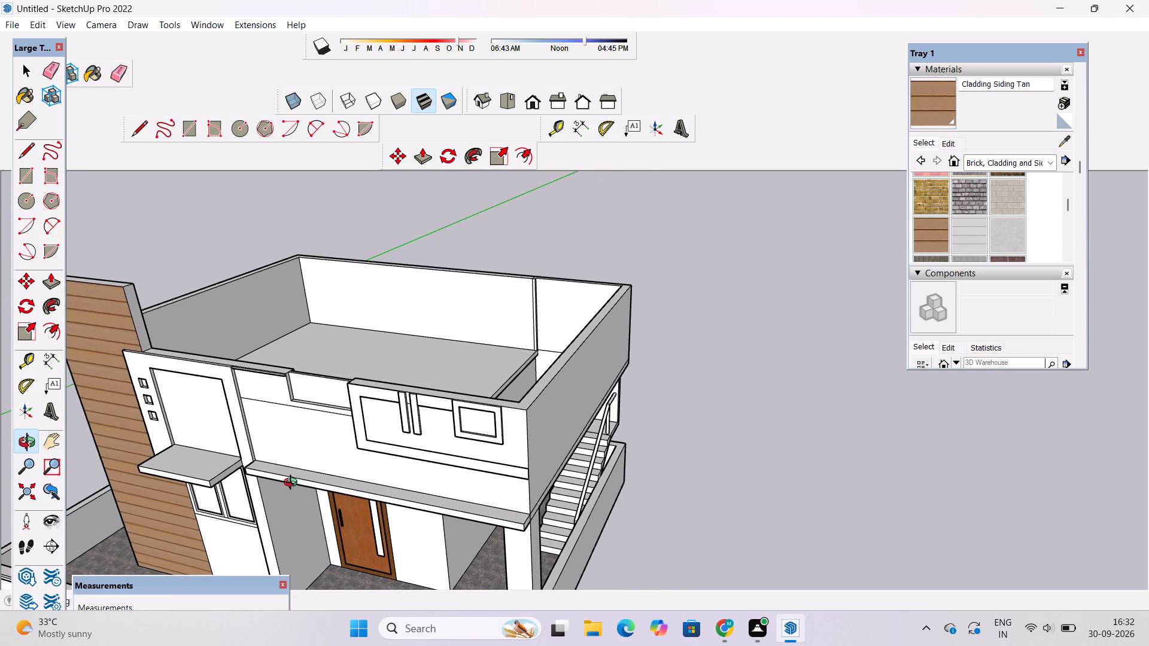
{"action": "left_click_drag", "start_coordinate": [293, 484], "coordinate": [312, 487]}
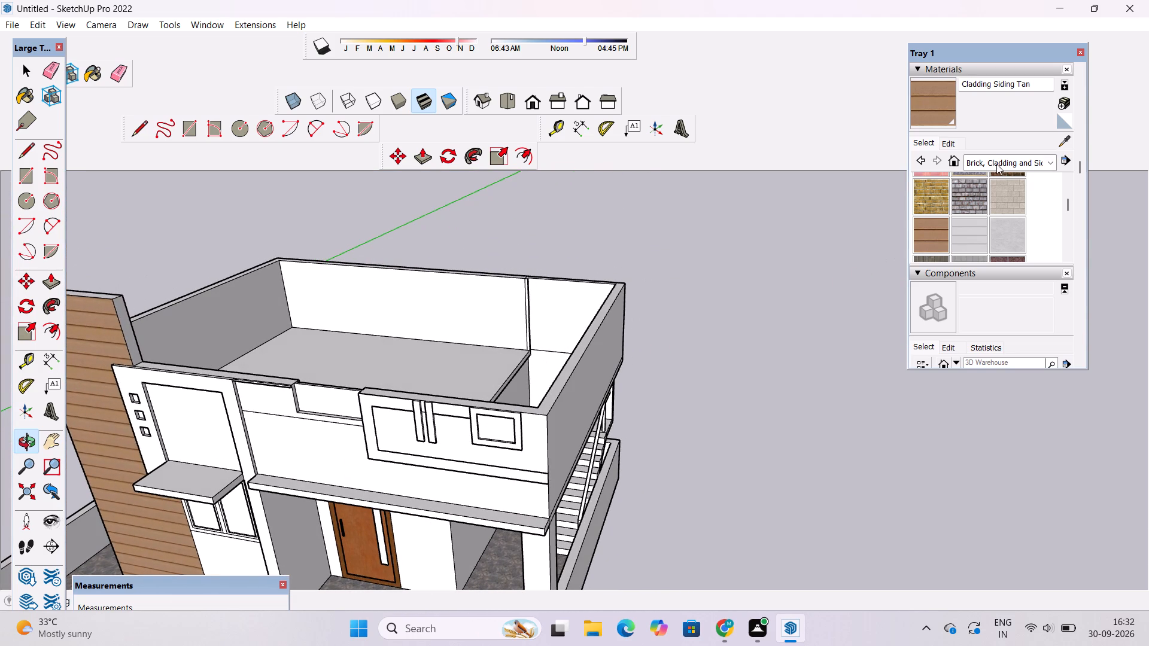
Paint both panes of the ground-floor front window with Translucent Glass Gray from the Glass and Mirrors collection.
{"action": "left_click", "coordinate": [996, 164]}
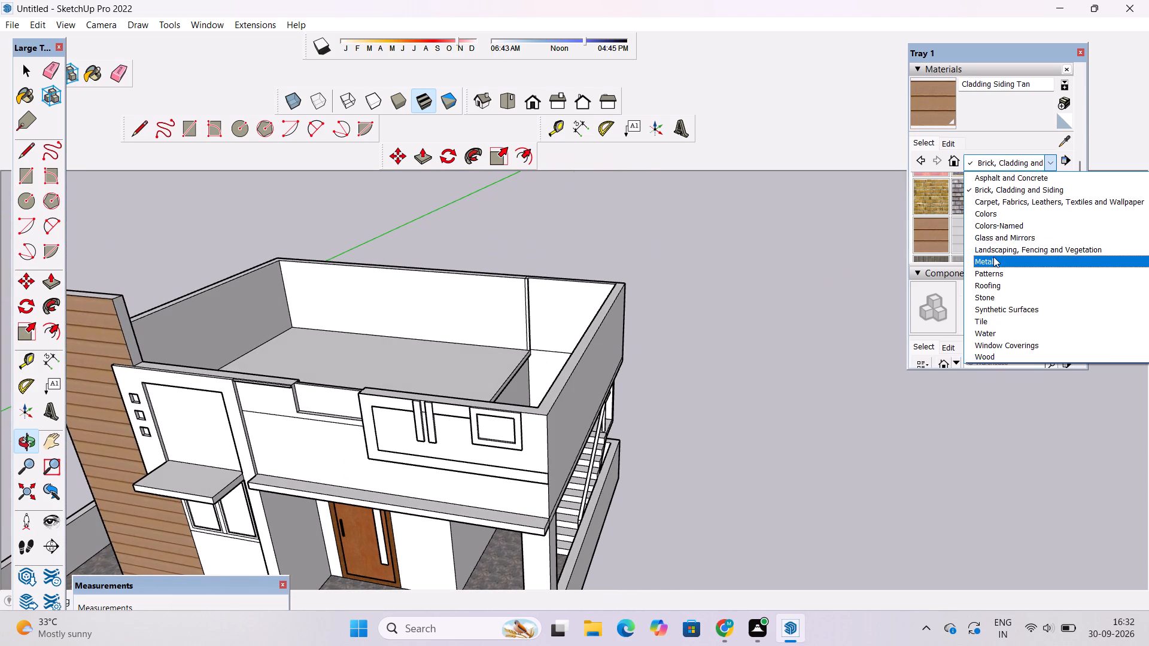
{"action": "left_click", "coordinate": [1002, 239]}
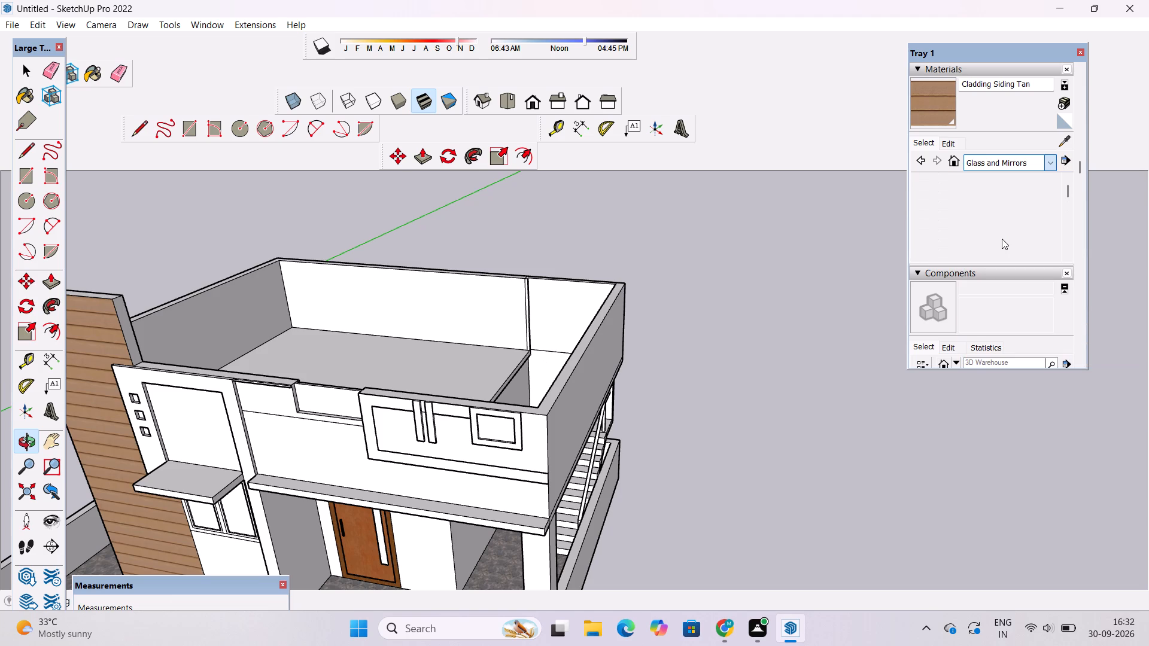
{"action": "scroll", "coordinate": [962, 238], "scroll_direction": "down", "scroll_amount": 1}
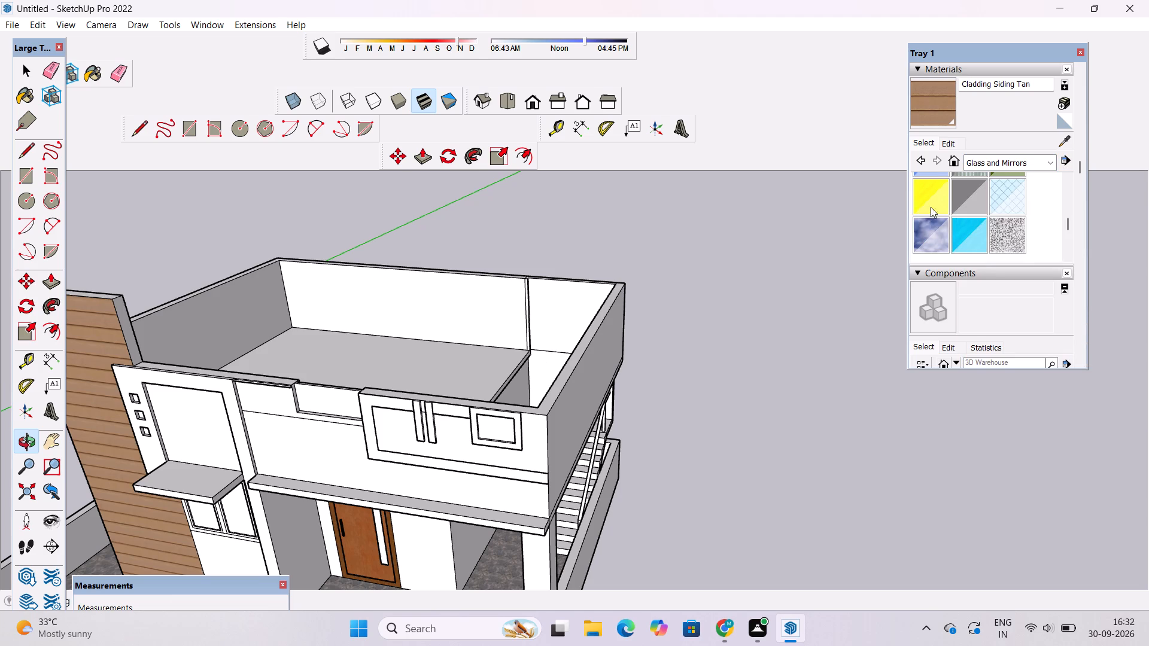
{"action": "left_click", "coordinate": [927, 200]}
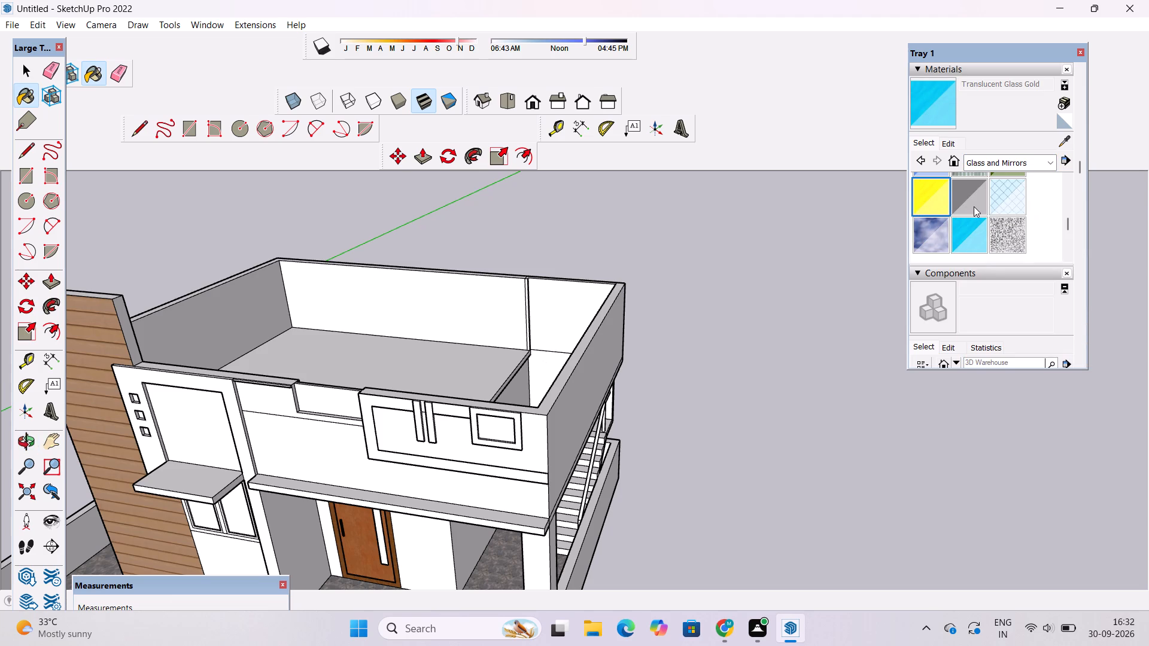
{"action": "left_click", "coordinate": [974, 204]}
{"action": "scroll", "coordinate": [1031, 217], "scroll_direction": "down", "scroll_amount": 5}
{"action": "scroll", "coordinate": [975, 198], "scroll_direction": "up", "scroll_amount": 1}
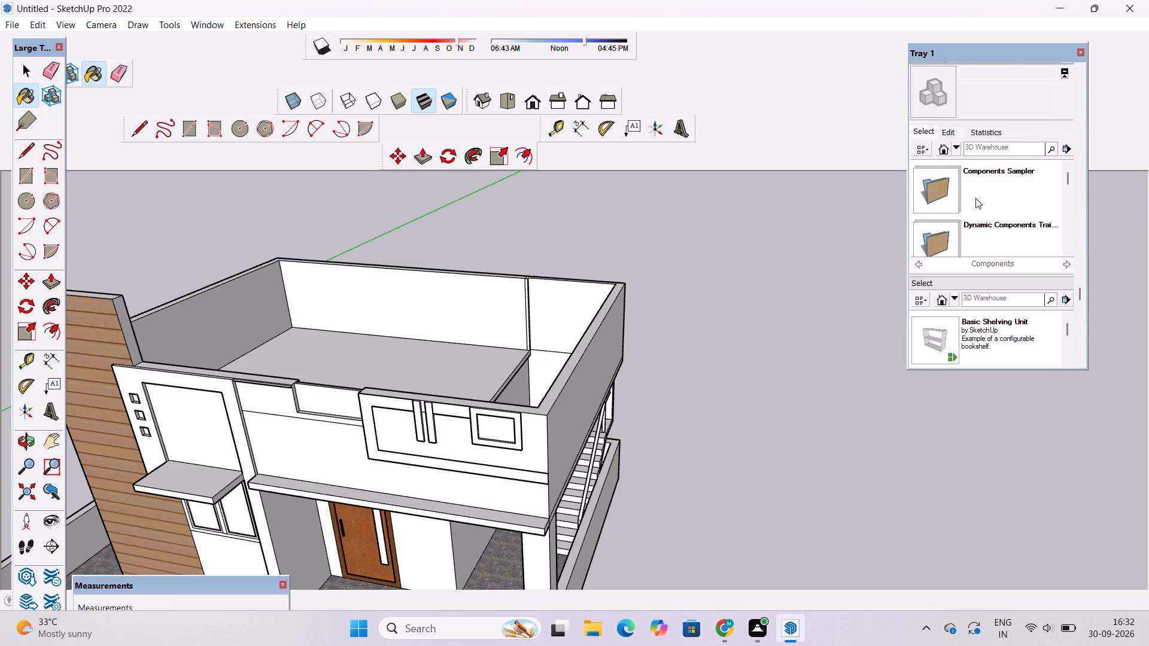
{"action": "scroll", "coordinate": [975, 198], "scroll_direction": "up", "scroll_amount": 4}
{"action": "left_click", "coordinate": [958, 220]}
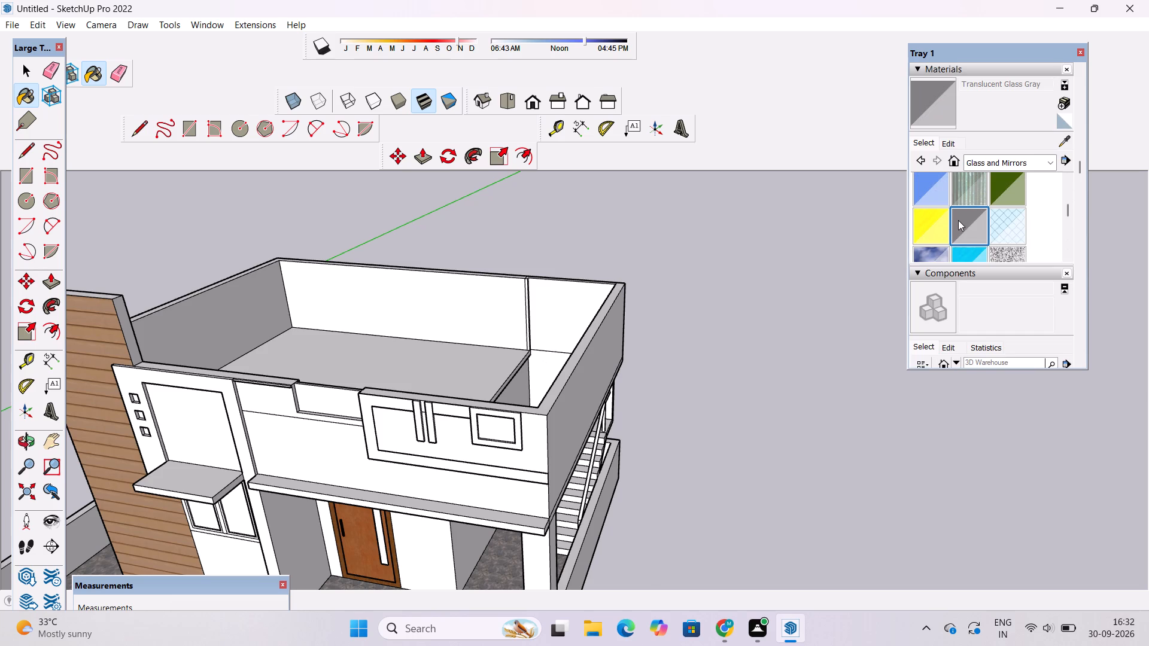
{"action": "scroll", "coordinate": [885, 290], "scroll_direction": "down", "scroll_amount": 5}
{"action": "scroll", "coordinate": [782, 331], "scroll_direction": "down", "scroll_amount": 3}
{"action": "scroll", "coordinate": [571, 440], "scroll_direction": "up", "scroll_amount": 8}
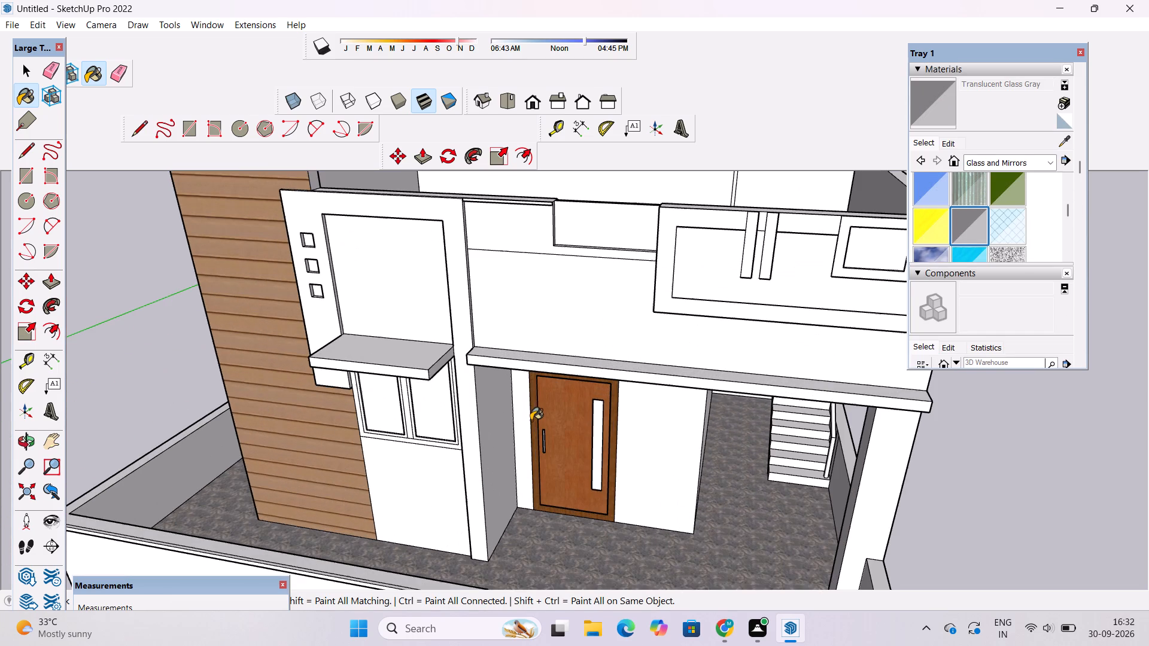
{"action": "key", "text": "o"}
{"action": "left_click_drag", "start_coordinate": [531, 420], "coordinate": [591, 367]}
{"action": "scroll", "coordinate": [592, 364], "scroll_direction": "down", "scroll_amount": 4}
{"action": "left_click_drag", "start_coordinate": [513, 349], "coordinate": [585, 363], "text": "shift"}
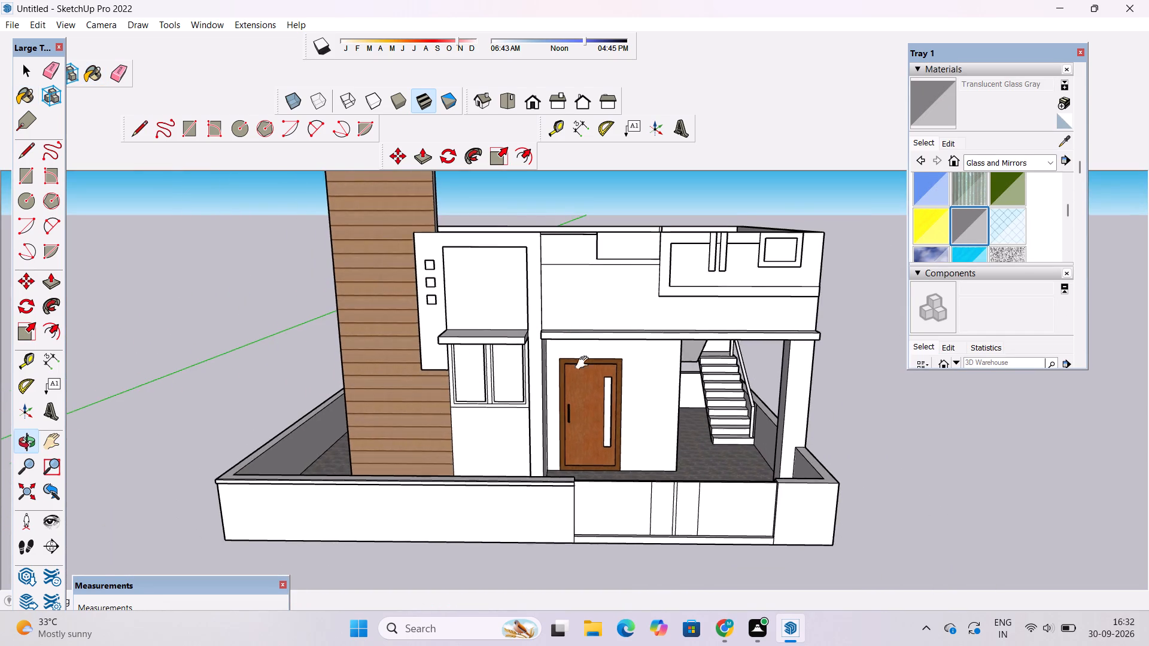
{"action": "left_click_drag", "start_coordinate": [585, 363], "coordinate": [586, 364], "text": "shift"}
{"action": "left_click_drag", "start_coordinate": [586, 368], "coordinate": [591, 345]}
{"action": "scroll", "coordinate": [582, 346], "scroll_direction": "up", "scroll_amount": 4}
{"action": "left_click_drag", "start_coordinate": [582, 346], "coordinate": [588, 309]}
{"action": "left_click_drag", "start_coordinate": [585, 311], "coordinate": [540, 339]}
{"action": "scroll", "coordinate": [537, 342], "scroll_direction": "up", "scroll_amount": 2}
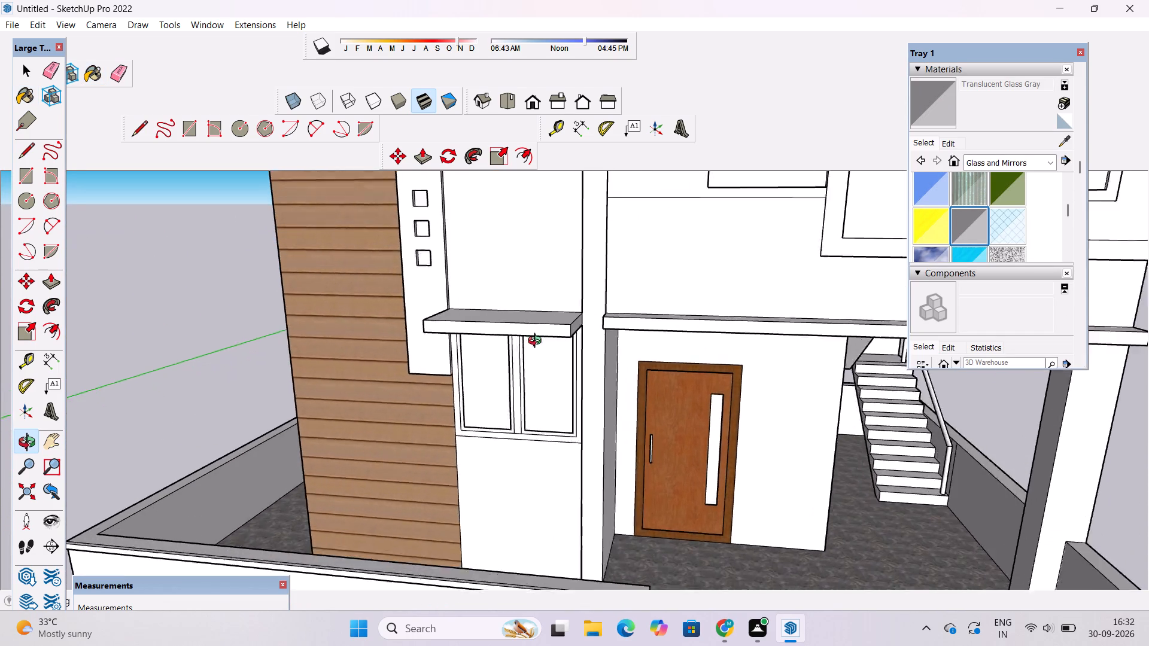
{"action": "scroll", "coordinate": [537, 342], "scroll_direction": "up", "scroll_amount": 2}
{"action": "left_click_drag", "start_coordinate": [537, 342], "coordinate": [557, 315], "text": "shift"}
{"action": "left_click_drag", "start_coordinate": [557, 315], "coordinate": [583, 285]}
{"action": "scroll", "coordinate": [583, 285], "scroll_direction": "up", "scroll_amount": 2}
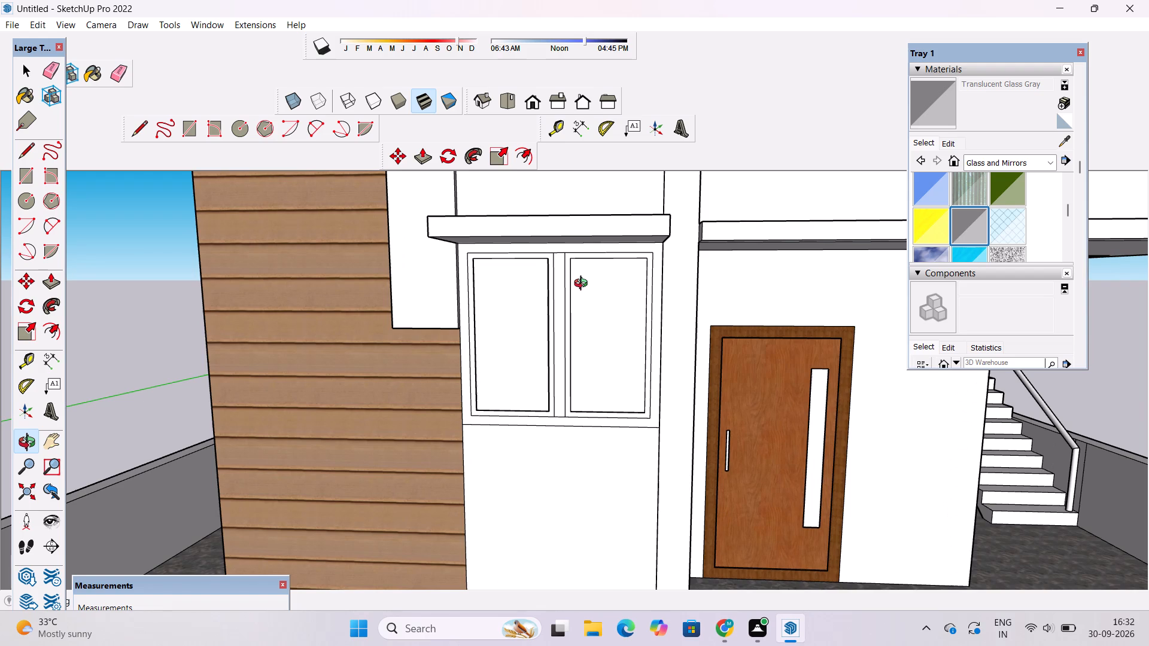
{"action": "left_click", "coordinate": [929, 105]}
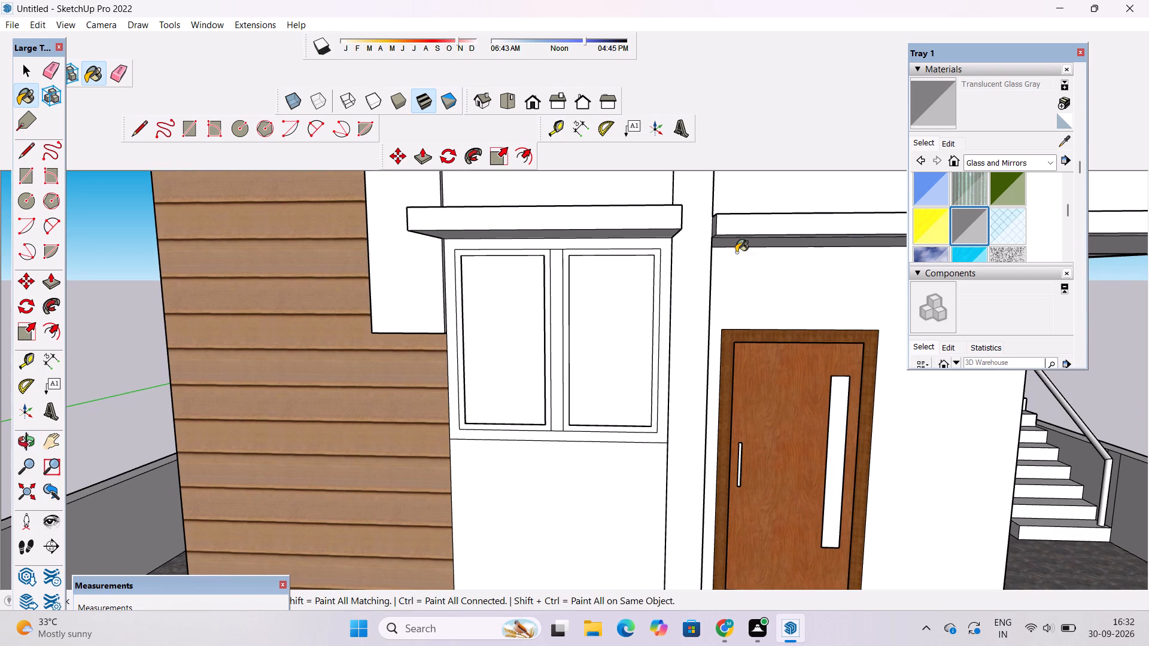
{"action": "scroll", "coordinate": [574, 420], "scroll_direction": "up", "scroll_amount": 4}
{"action": "left_click", "coordinate": [621, 352]}
{"action": "scroll", "coordinate": [440, 381], "scroll_direction": "up", "scroll_amount": 4}
{"action": "left_click", "coordinate": [441, 381]}
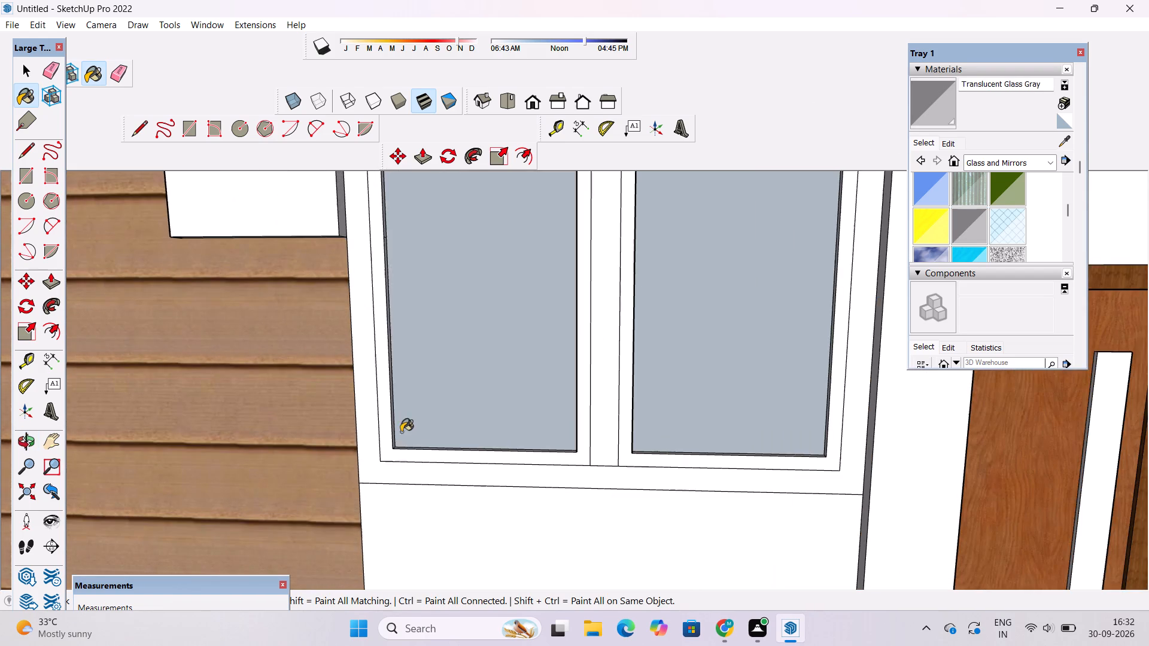
Recolour the Translucent Glass Gray material of the ground-floor front window panes to an olive-green tint using the colour wheel.
{"action": "scroll", "coordinate": [399, 432], "scroll_direction": "down", "scroll_amount": 10}
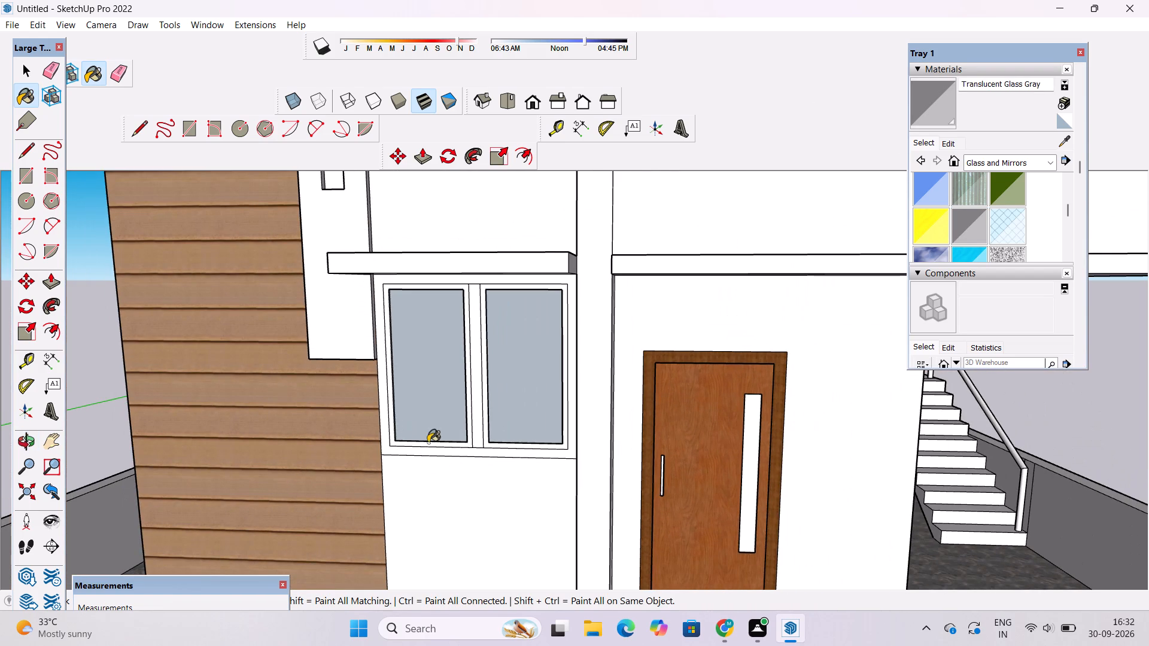
{"action": "left_click", "coordinate": [944, 141]}
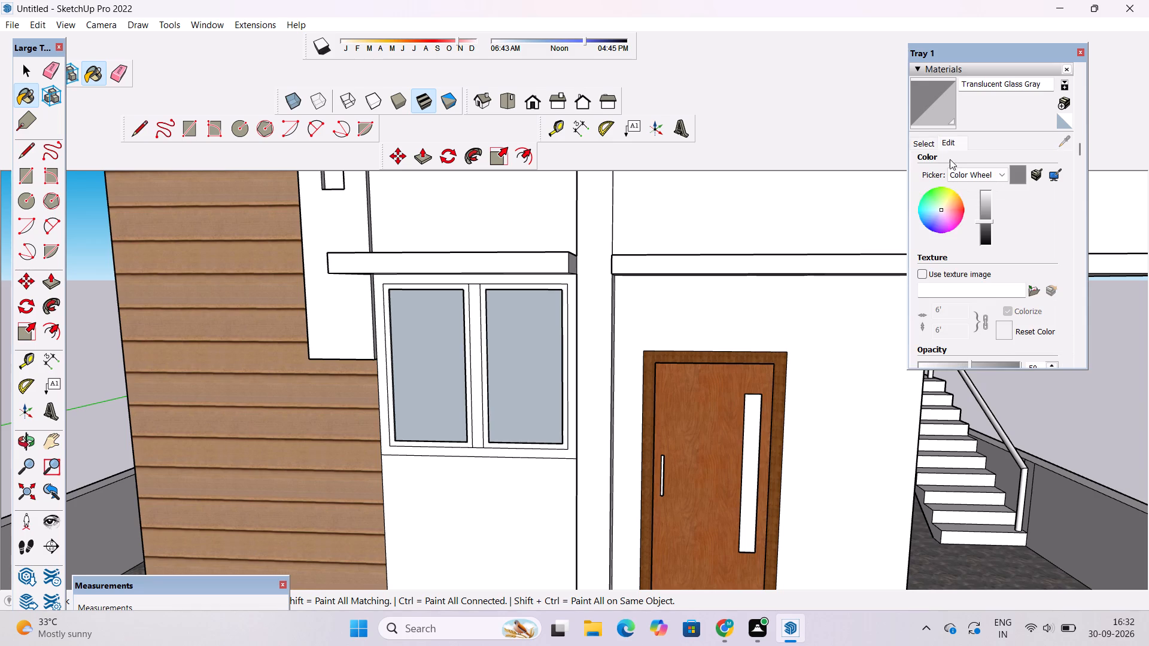
{"action": "left_click", "coordinate": [950, 197]}
{"action": "left_click", "coordinate": [947, 202]}
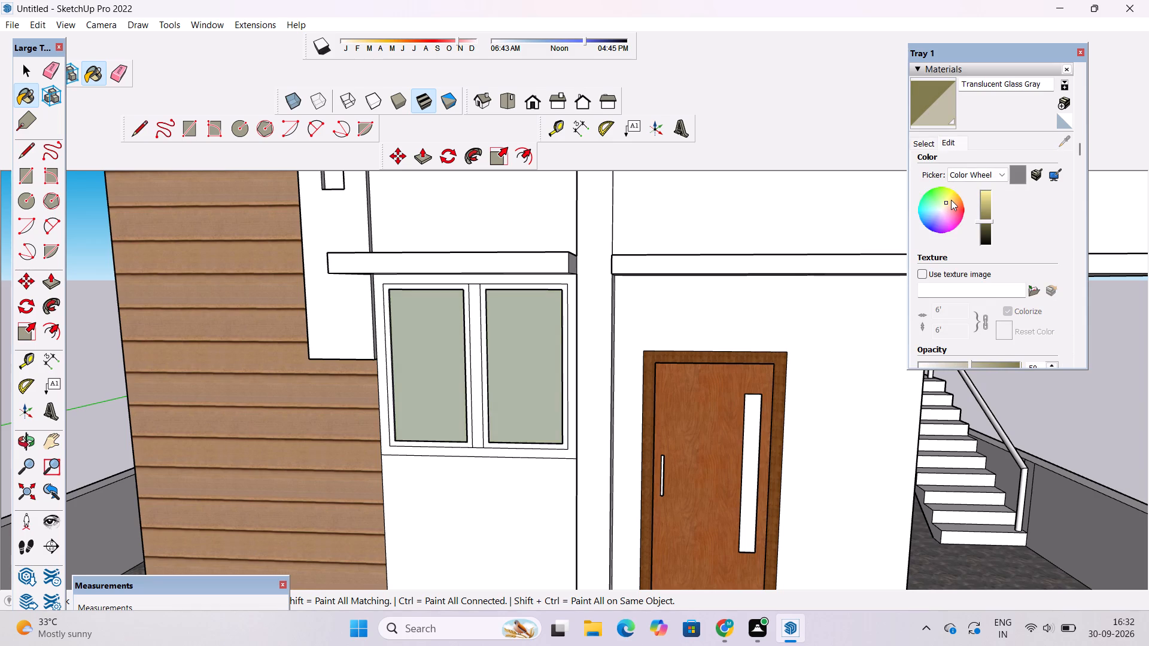
{"action": "left_click", "coordinate": [950, 193]}
{"action": "scroll", "coordinate": [949, 200], "scroll_direction": "up", "scroll_amount": 2}
{"action": "scroll", "coordinate": [949, 200], "scroll_direction": "down", "scroll_amount": 2}
{"action": "left_click", "coordinate": [949, 199]}
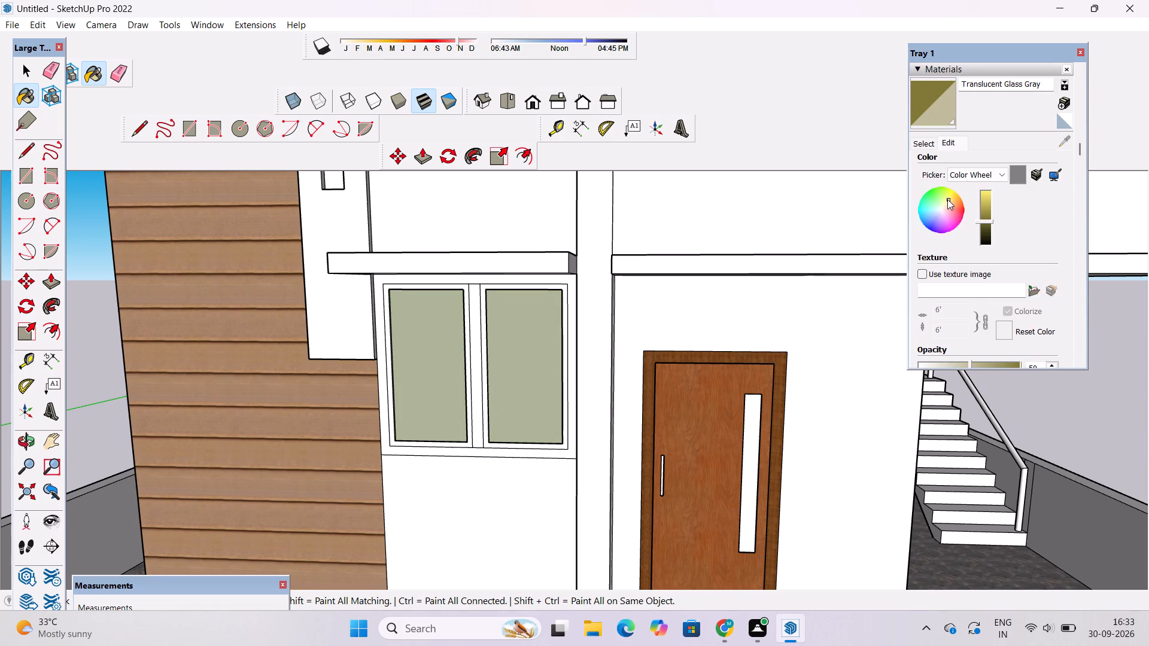
{"action": "left_click", "coordinate": [947, 199]}
{"action": "left_click", "coordinate": [947, 196]}
{"action": "scroll", "coordinate": [548, 386], "scroll_direction": "down", "scroll_amount": 6}
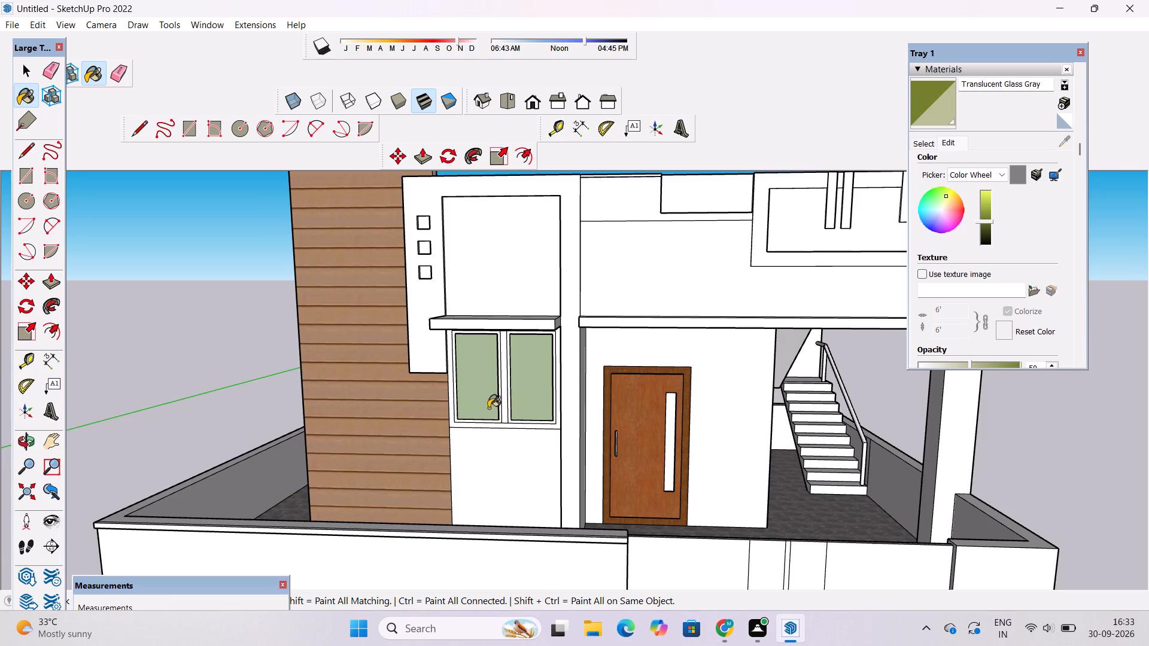
{"action": "scroll", "coordinate": [488, 408], "scroll_direction": "up", "scroll_amount": 2}
Paint the front face of the projecting facade frame around the window bay with 0022_Maroon from the Colors-Named collection.
{"action": "left_click", "coordinate": [922, 144]}
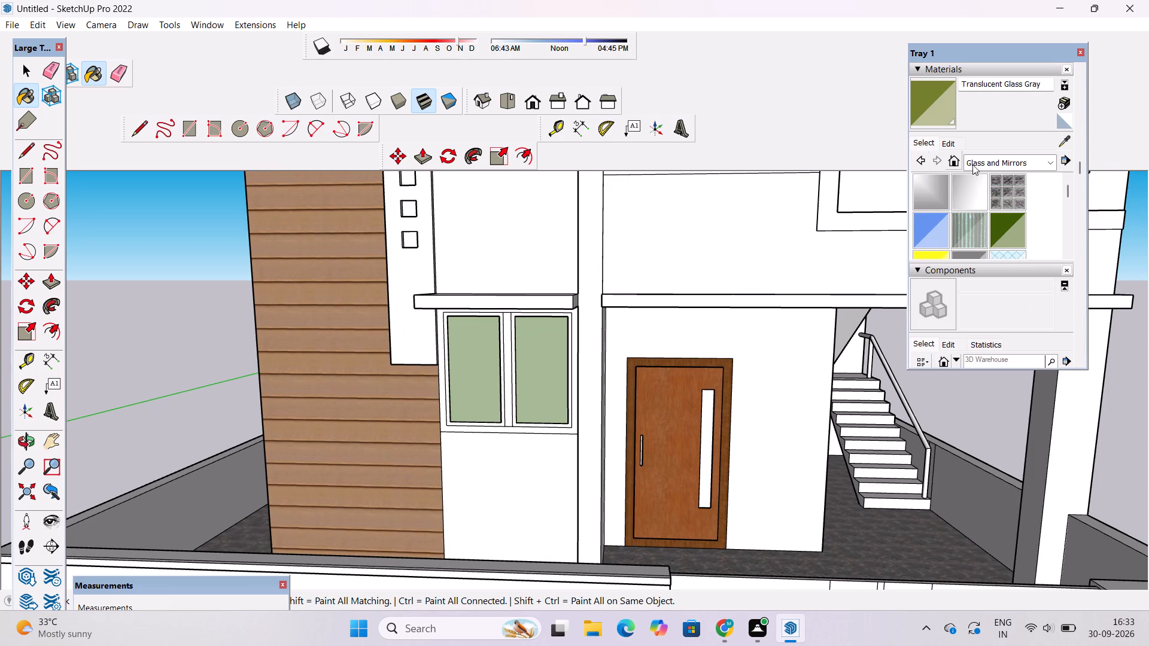
{"action": "left_click", "coordinate": [1003, 163]}
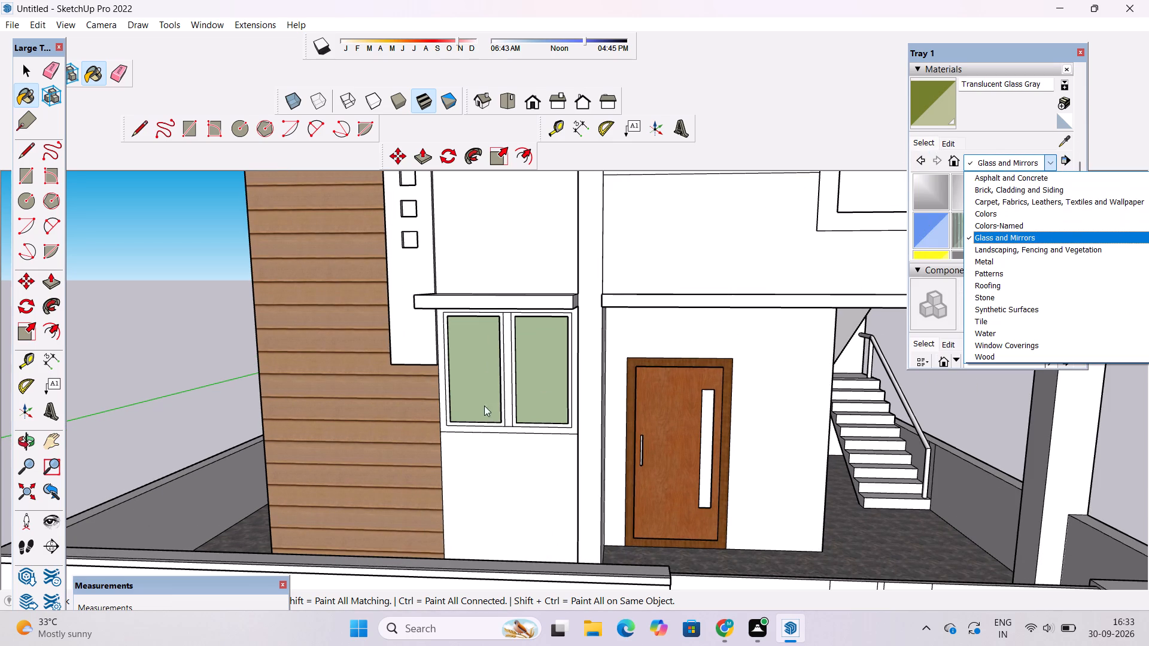
{"action": "left_click", "coordinate": [1013, 228]}
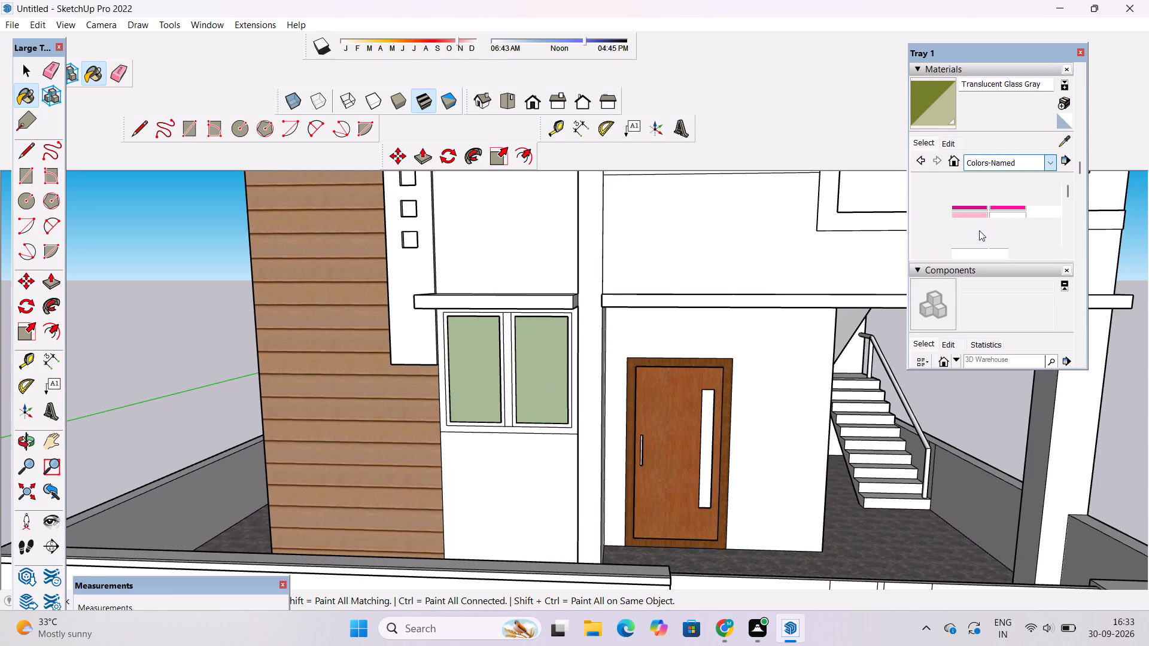
{"action": "scroll", "coordinate": [979, 230], "scroll_direction": "down", "scroll_amount": 4}
{"action": "scroll", "coordinate": [979, 230], "scroll_direction": "up", "scroll_amount": 1}
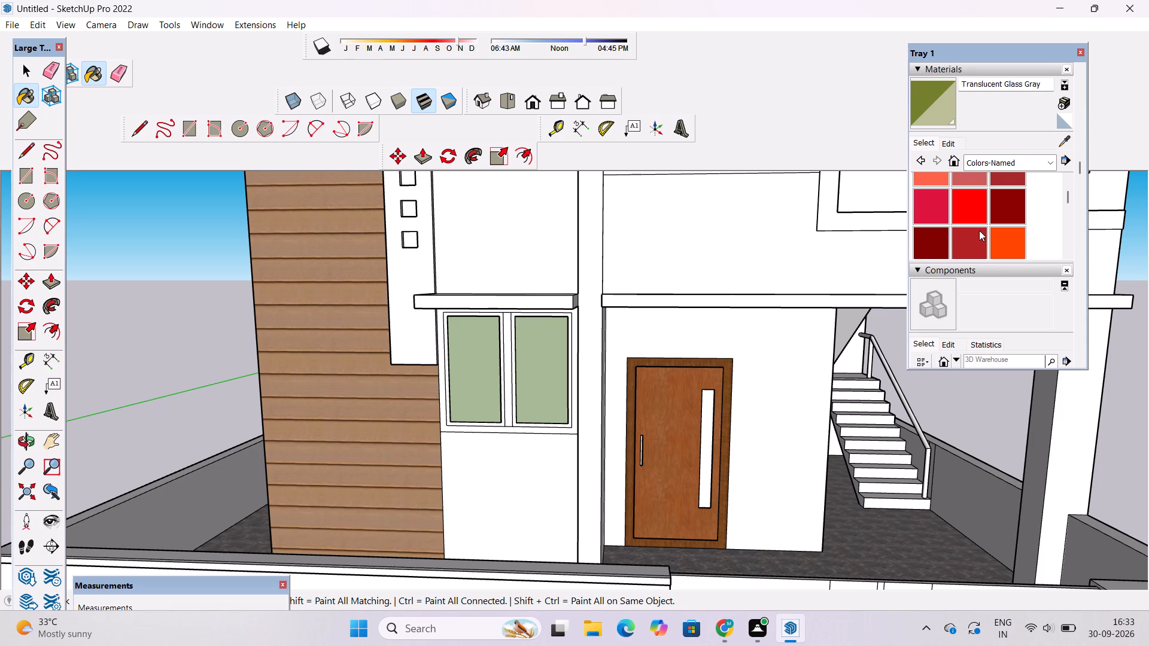
{"action": "left_click", "coordinate": [926, 243]}
{"action": "scroll", "coordinate": [573, 359], "scroll_direction": "down", "scroll_amount": 5}
{"action": "scroll", "coordinate": [477, 255], "scroll_direction": "up", "scroll_amount": 4}
{"action": "left_click", "coordinate": [466, 222]}
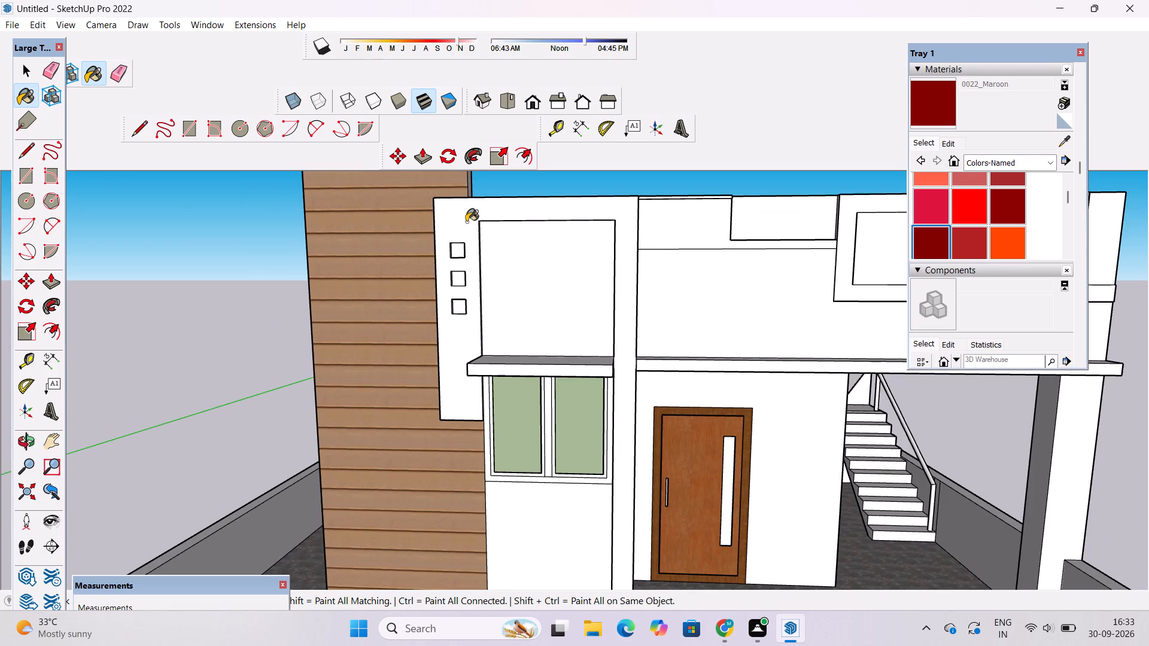
{"action": "scroll", "coordinate": [494, 225], "scroll_direction": "down", "scroll_amount": 3}
Darken the 0022_Maroon material to a very deep maroon.
{"action": "left_click", "coordinate": [952, 142]}
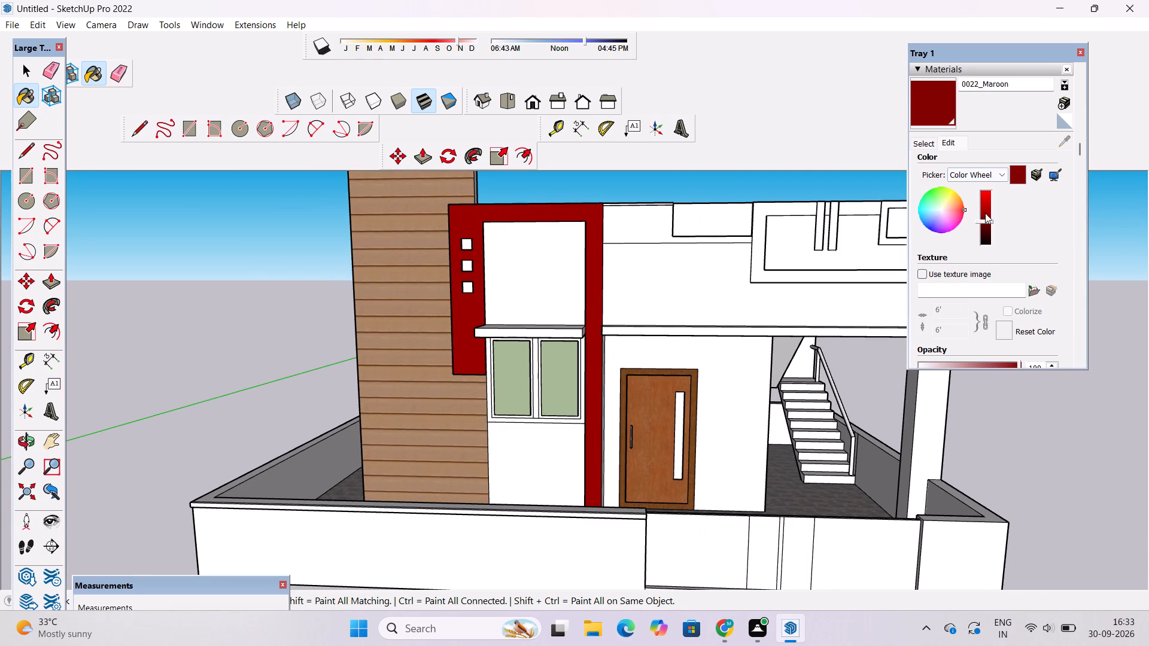
{"action": "left_click", "coordinate": [985, 229]}
Paint the facade frame's top edge, its outer side facing the cladding and the inner side of its opposite leg with 0022_Maroon.
{"action": "key", "text": "o"}
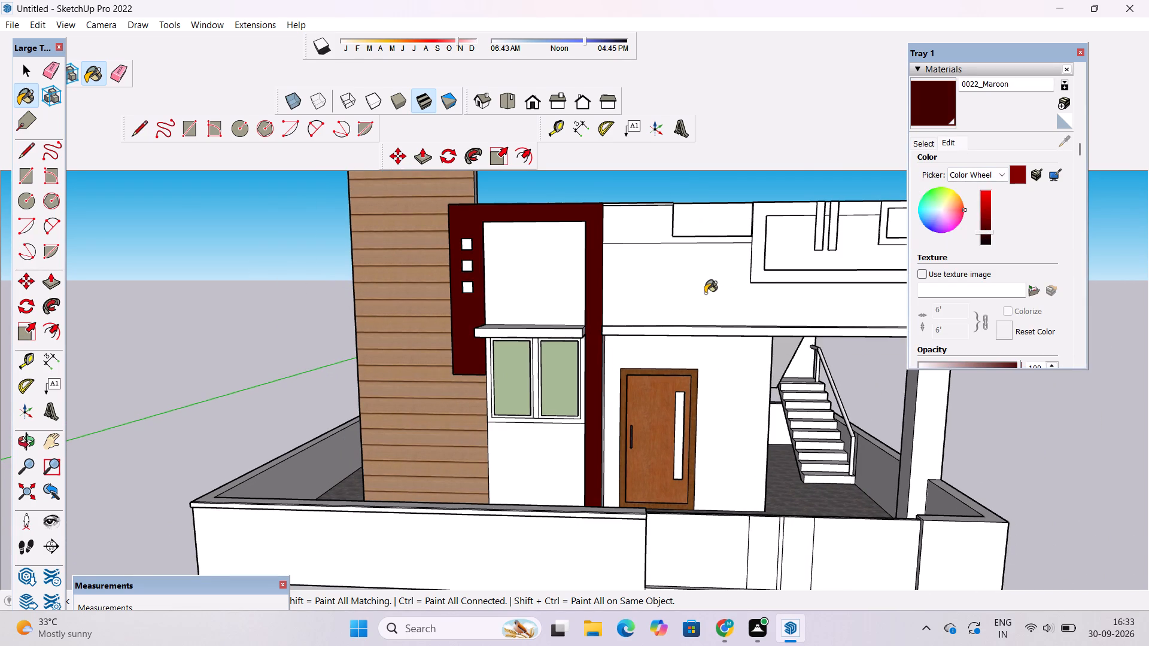
{"action": "left_click", "coordinate": [22, 449]}
{"action": "left_click_drag", "start_coordinate": [228, 373], "coordinate": [378, 379]}
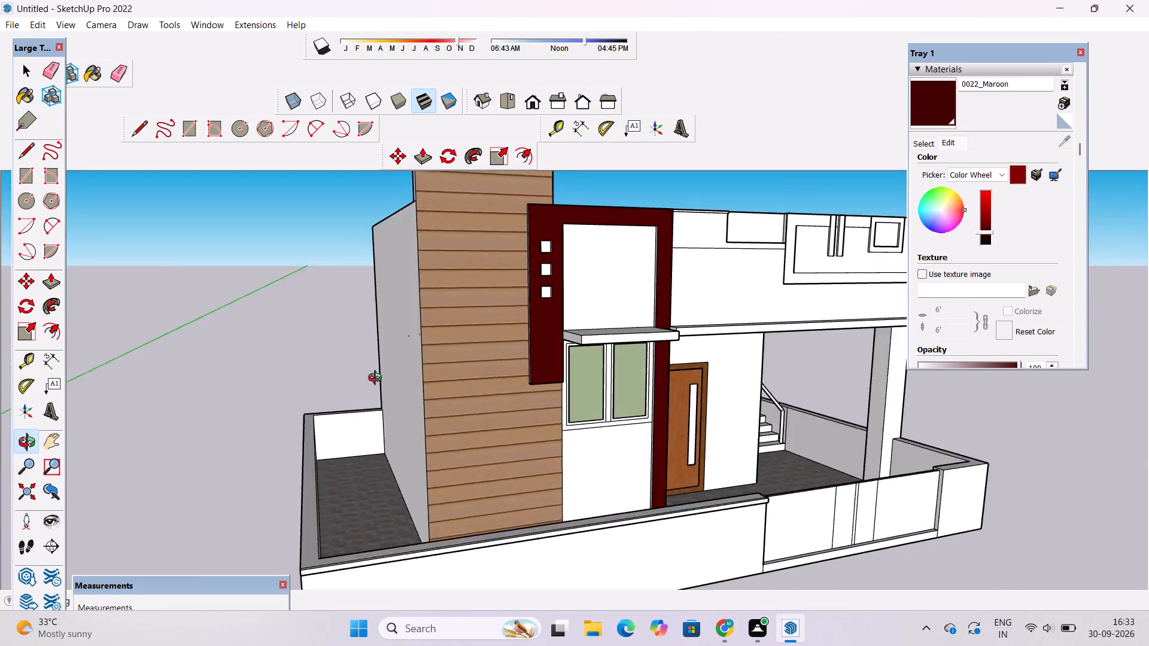
{"action": "left_click_drag", "start_coordinate": [378, 379], "coordinate": [483, 390]}
{"action": "scroll", "coordinate": [742, 281], "scroll_direction": "up", "scroll_amount": 3}
{"action": "left_click_drag", "start_coordinate": [673, 282], "coordinate": [583, 351], "text": "shift"}
{"action": "left_click_drag", "start_coordinate": [504, 364], "coordinate": [491, 443]}
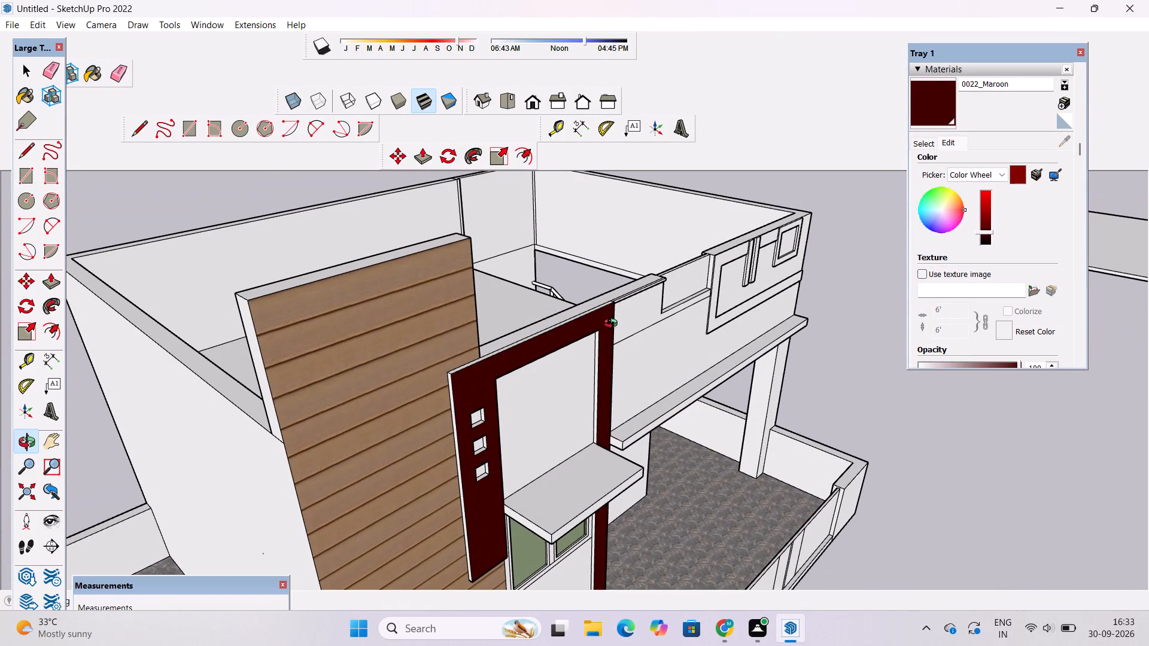
{"action": "left_click", "coordinate": [927, 112]}
{"action": "scroll", "coordinate": [580, 322], "scroll_direction": "up", "scroll_amount": 10}
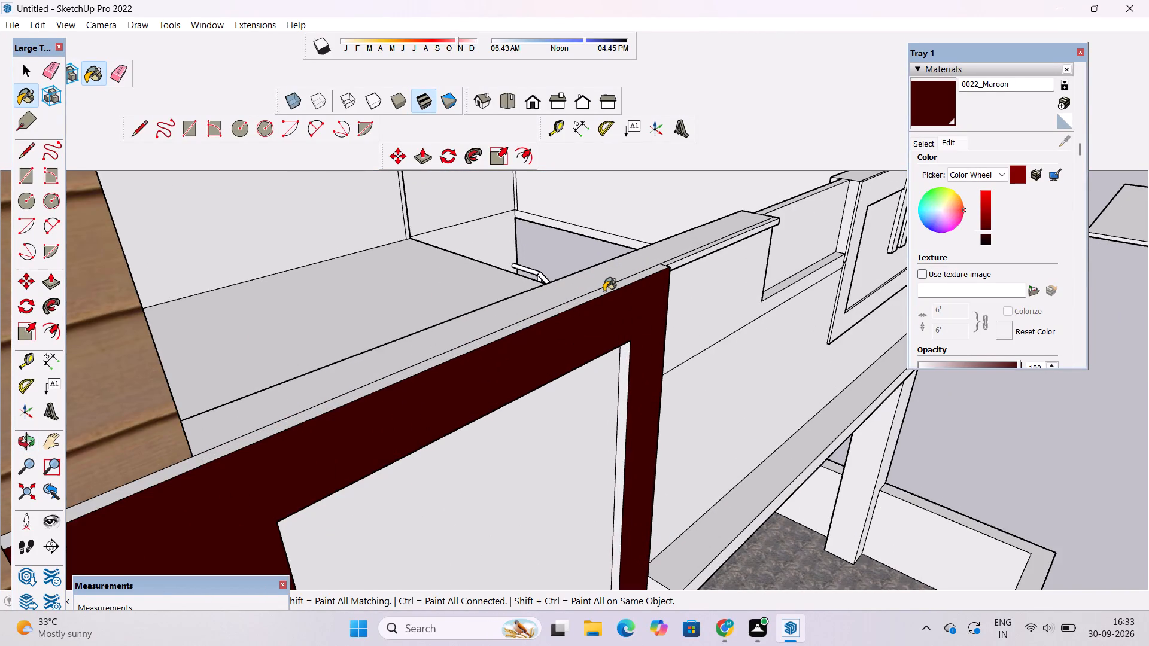
{"action": "left_click", "coordinate": [604, 291]}
{"action": "scroll", "coordinate": [653, 223], "scroll_direction": "down", "scroll_amount": 7}
{"action": "scroll", "coordinate": [640, 289], "scroll_direction": "up", "scroll_amount": 10}
{"action": "left_click", "coordinate": [652, 265]}
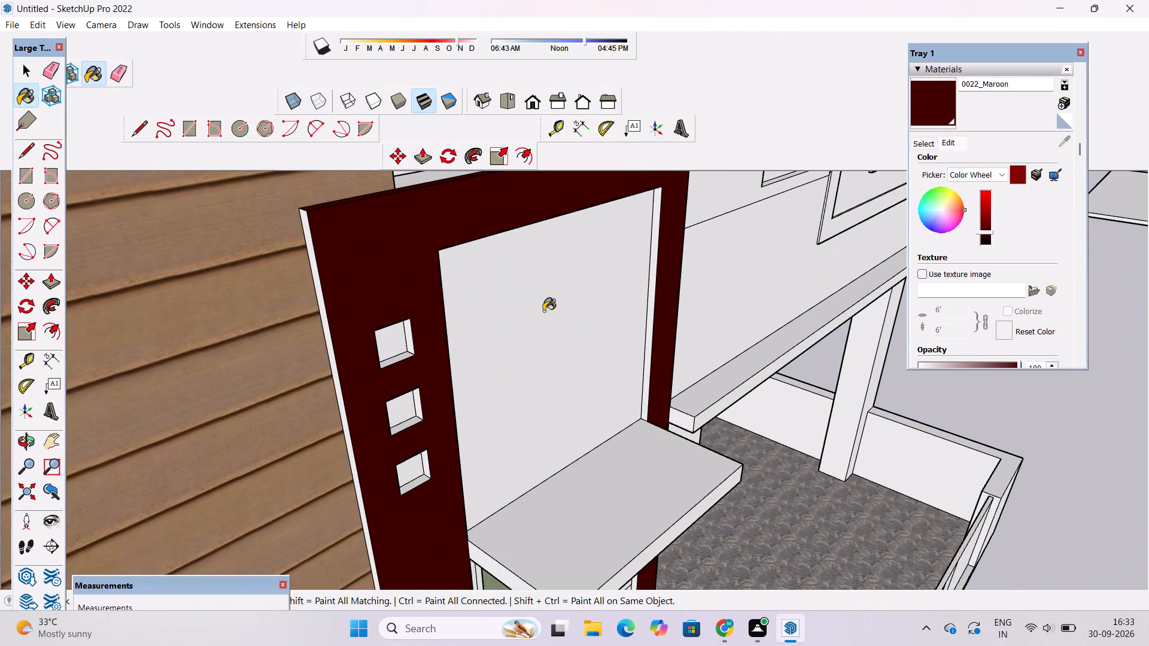
{"action": "scroll", "coordinate": [490, 318], "scroll_direction": "down", "scroll_amount": 6}
{"action": "scroll", "coordinate": [343, 331], "scroll_direction": "up", "scroll_amount": 10}
{"action": "left_click", "coordinate": [469, 239]}
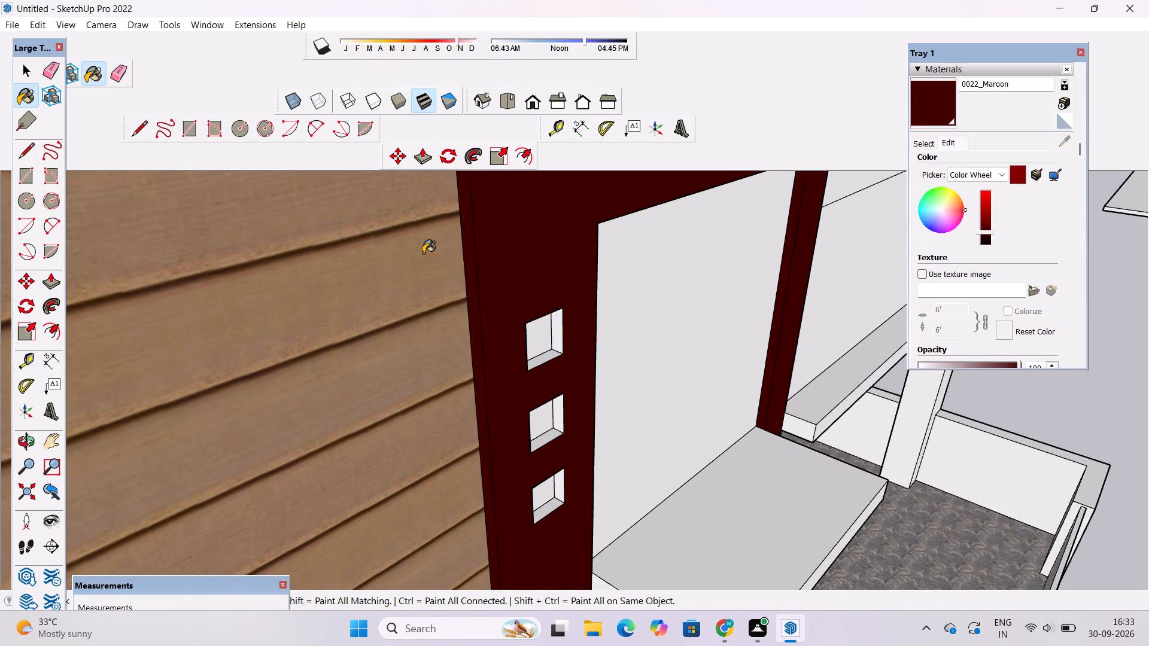
Examine the maroon facade frame from the front, above and close up to find side faces that still need paint.
{"action": "scroll", "coordinate": [423, 253], "scroll_direction": "down", "scroll_amount": 4}
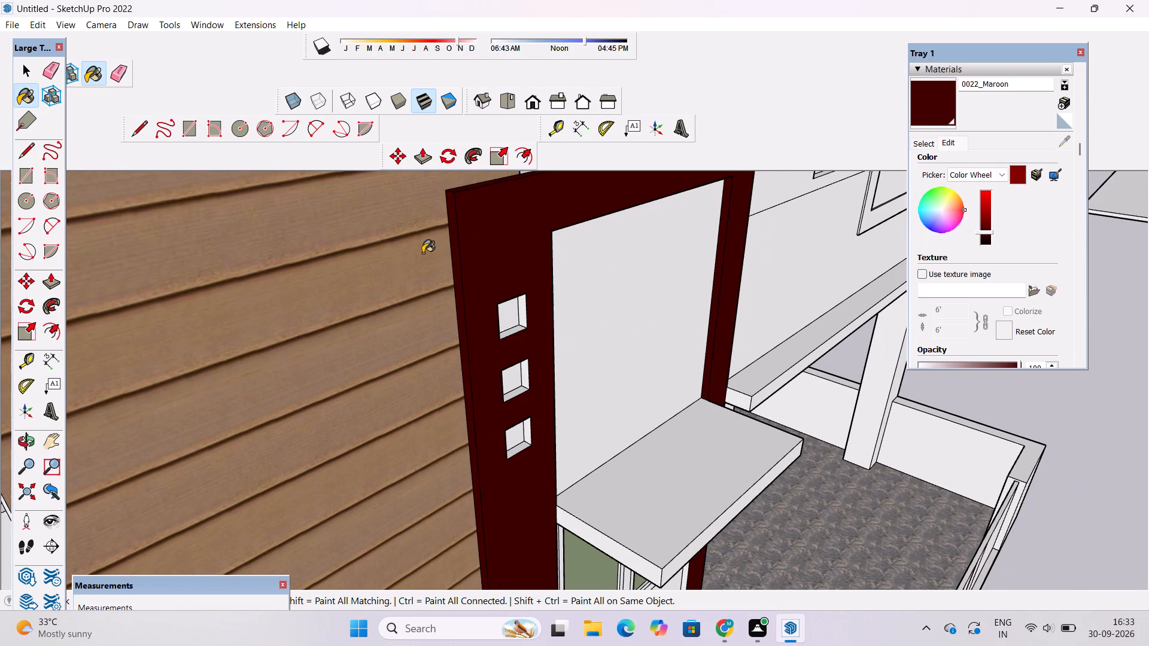
{"action": "scroll", "coordinate": [422, 253], "scroll_direction": "down", "scroll_amount": 2}
{"action": "scroll", "coordinate": [422, 253], "scroll_direction": "up", "scroll_amount": 2}
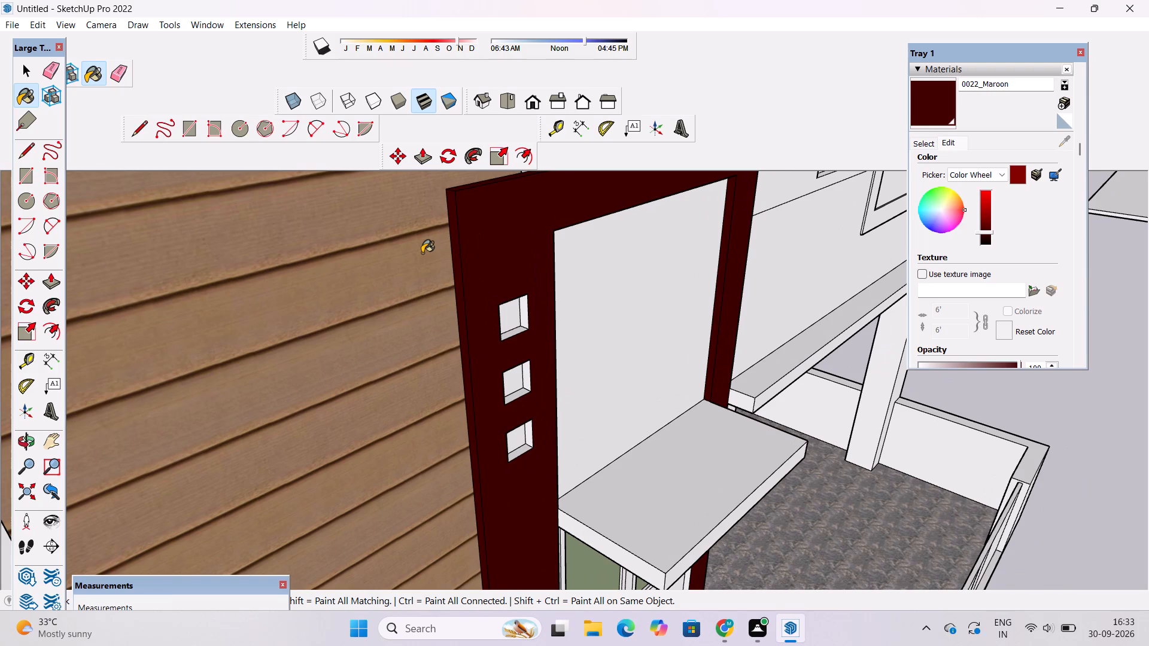
{"action": "scroll", "coordinate": [422, 253], "scroll_direction": "down", "scroll_amount": 2}
{"action": "scroll", "coordinate": [422, 253], "scroll_direction": "up", "scroll_amount": 2}
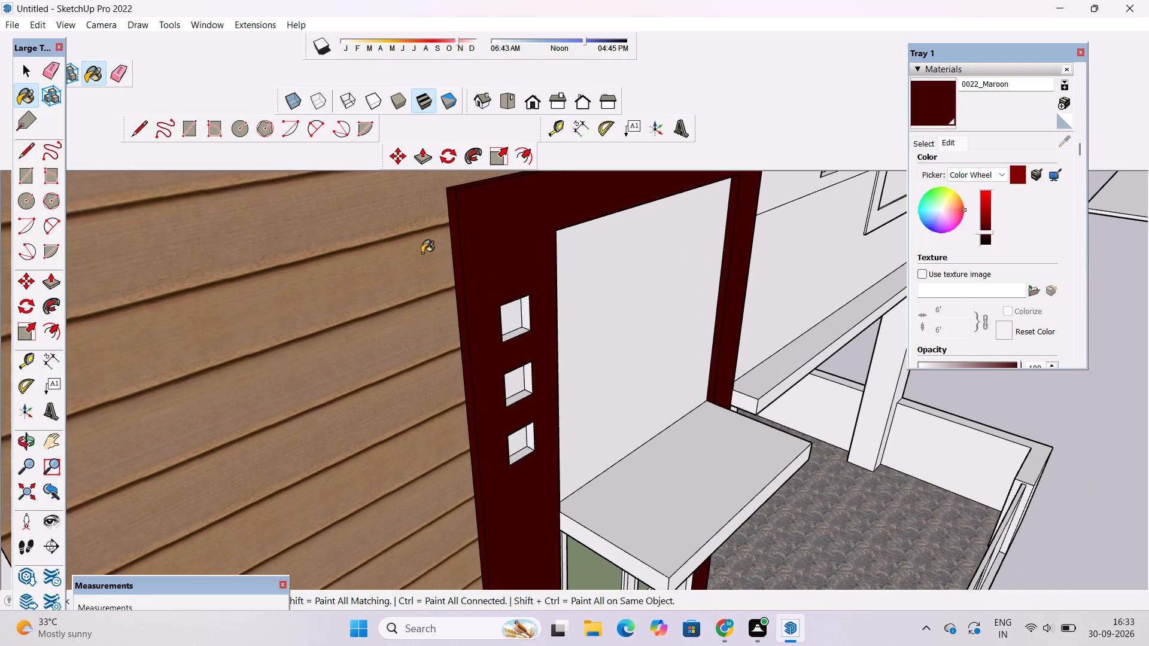
{"action": "scroll", "coordinate": [421, 254], "scroll_direction": "down", "scroll_amount": 2}
{"action": "key", "text": "o"}
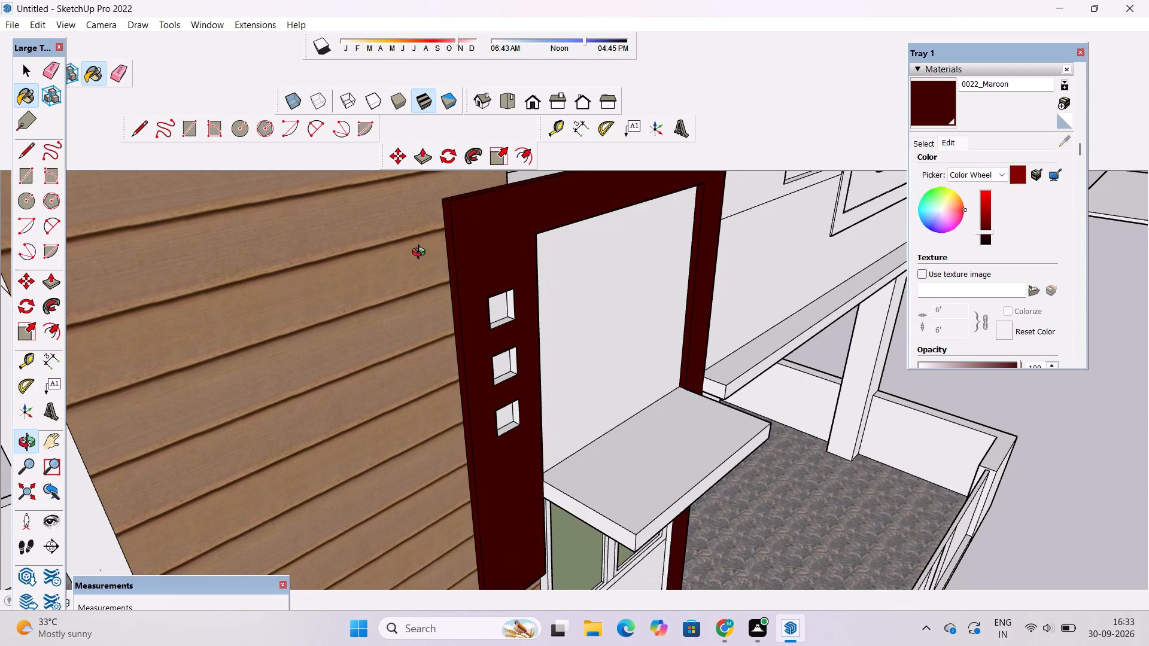
{"action": "scroll", "coordinate": [421, 254], "scroll_direction": "down", "scroll_amount": 2}
{"action": "left_click_drag", "start_coordinate": [497, 280], "coordinate": [466, 208]}
{"action": "left_click_drag", "start_coordinate": [604, 287], "coordinate": [499, 278]}
{"action": "scroll", "coordinate": [498, 276], "scroll_direction": "down", "scroll_amount": 6}
{"action": "left_click_drag", "start_coordinate": [561, 289], "coordinate": [492, 300]}
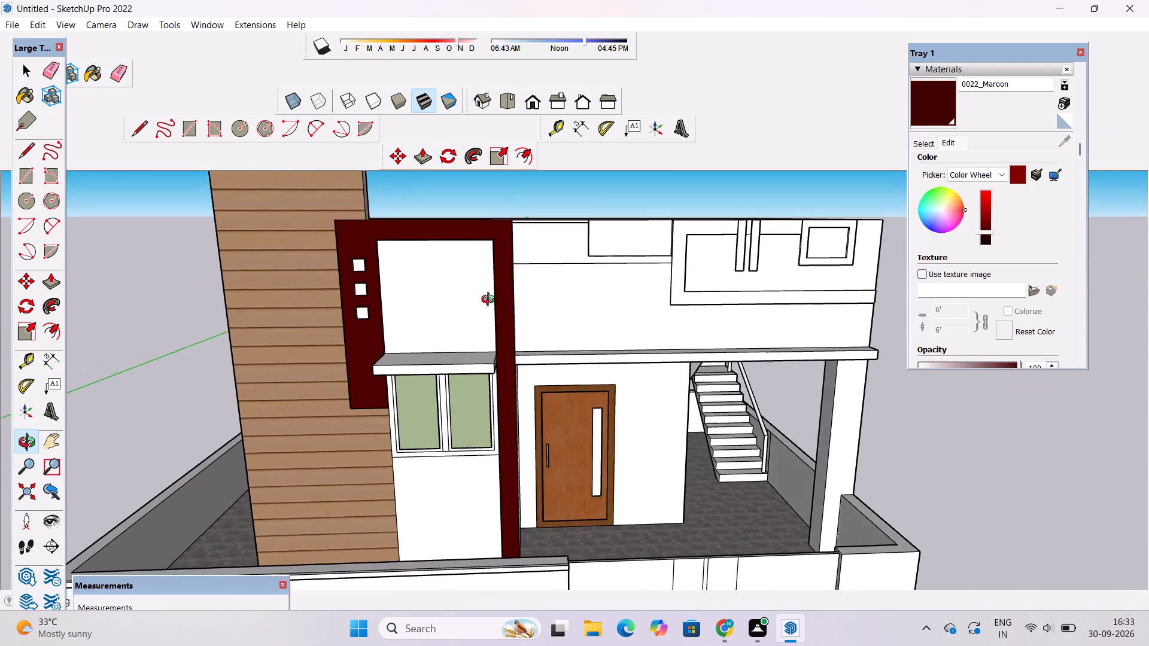
{"action": "scroll", "coordinate": [485, 301], "scroll_direction": "up", "scroll_amount": 4}
{"action": "left_click_drag", "start_coordinate": [481, 303], "coordinate": [668, 330]}
{"action": "left_click_drag", "start_coordinate": [643, 342], "coordinate": [590, 312], "text": "shift"}
{"action": "scroll", "coordinate": [560, 313], "scroll_direction": "up", "scroll_amount": 2}
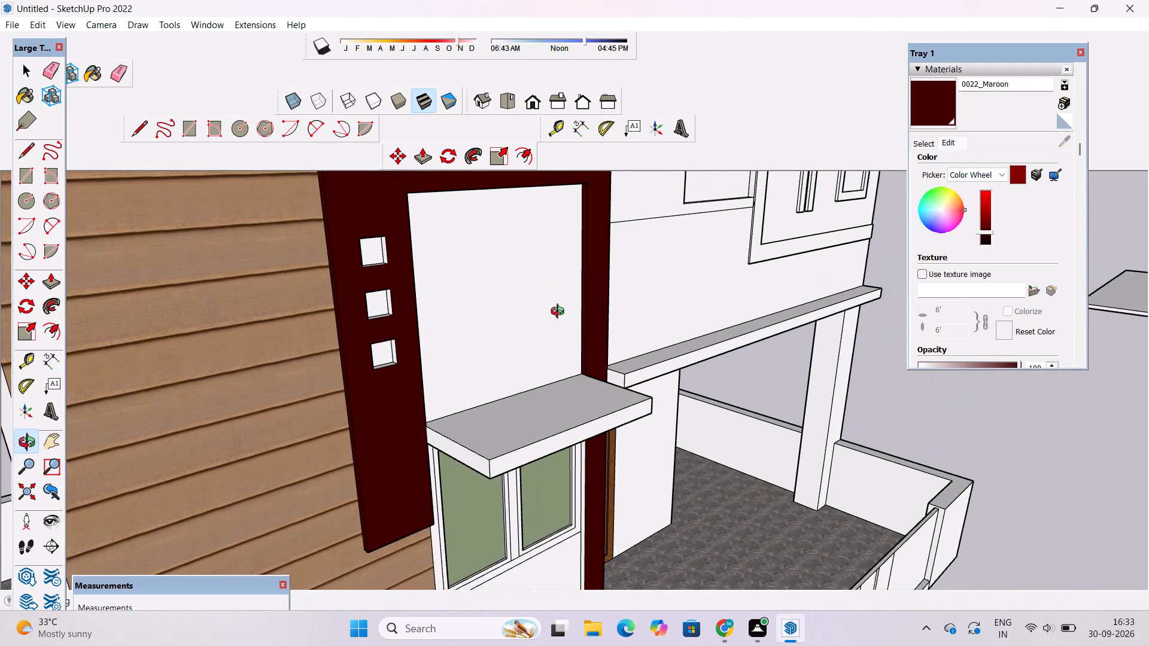
{"action": "left_click_drag", "start_coordinate": [557, 312], "coordinate": [567, 343]}
{"action": "left_click_drag", "start_coordinate": [566, 349], "coordinate": [573, 305]}
{"action": "scroll", "coordinate": [579, 283], "scroll_direction": "down", "scroll_amount": 4}
{"action": "left_click_drag", "start_coordinate": [636, 285], "coordinate": [537, 304]}
{"action": "left_click_drag", "start_coordinate": [507, 315], "coordinate": [515, 328], "text": "shift"}
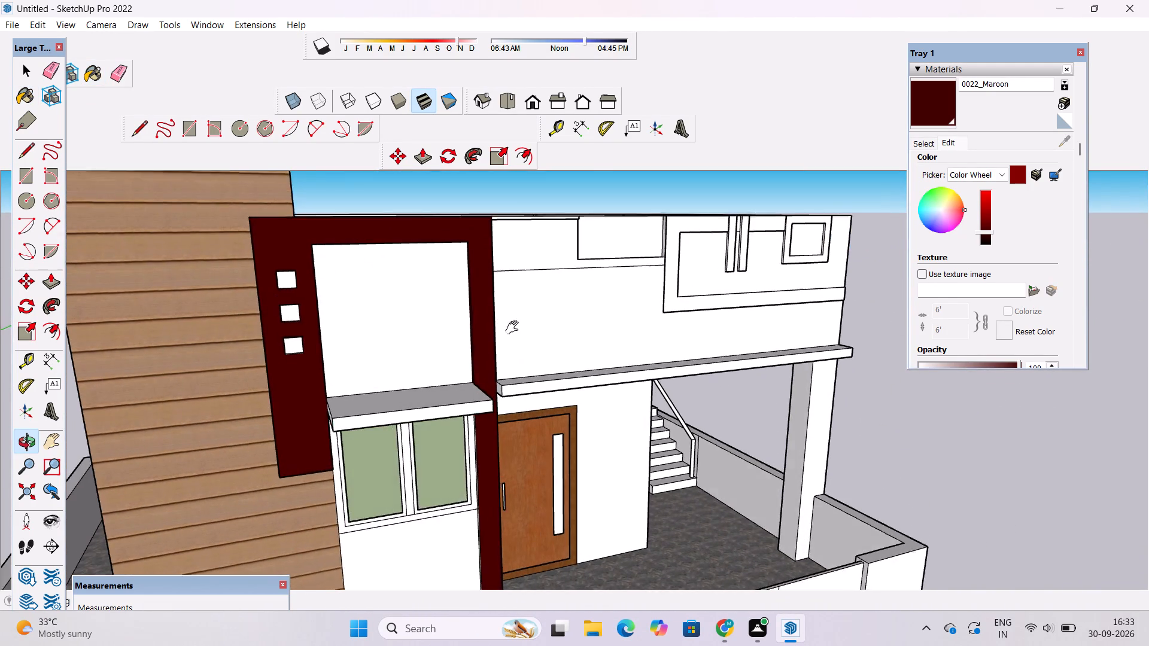
{"action": "left_click_drag", "start_coordinate": [515, 328], "coordinate": [525, 336], "text": "shift"}
{"action": "scroll", "coordinate": [505, 324], "scroll_direction": "down", "scroll_amount": 5}
{"action": "left_click_drag", "start_coordinate": [472, 335], "coordinate": [528, 394]}
{"action": "scroll", "coordinate": [522, 359], "scroll_direction": "up", "scroll_amount": 5}
{"action": "left_click_drag", "start_coordinate": [522, 359], "coordinate": [522, 343], "text": "shift"}
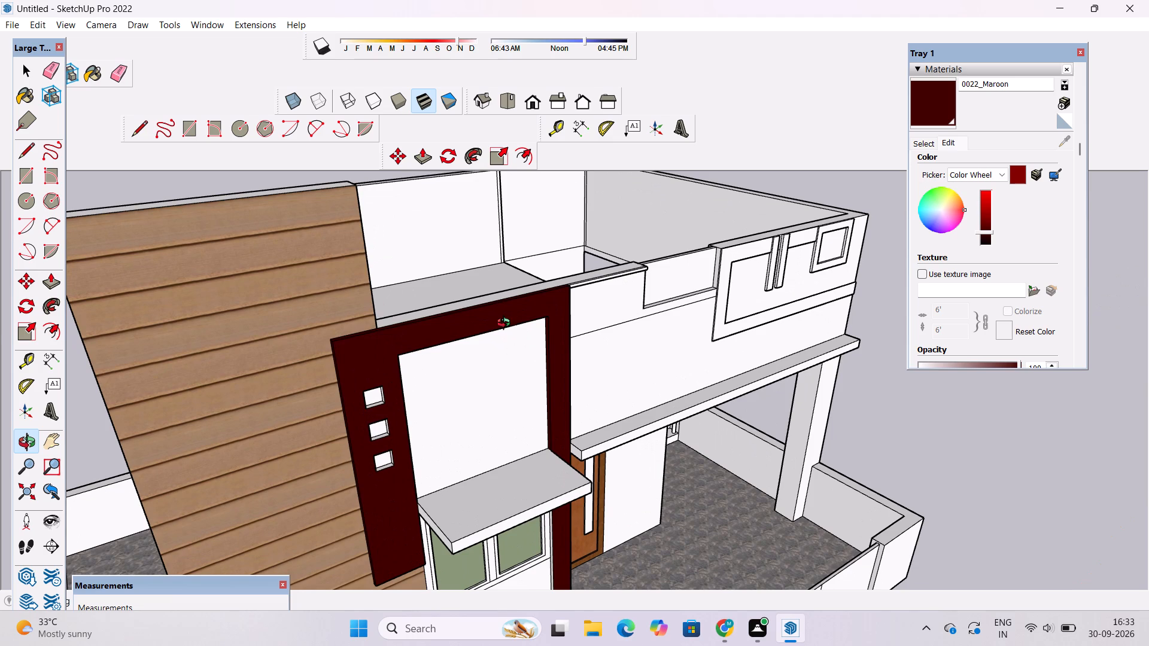
{"action": "scroll", "coordinate": [505, 341], "scroll_direction": "up", "scroll_amount": 1}
{"action": "left_click_drag", "start_coordinate": [527, 379], "coordinate": [526, 245]}
{"action": "scroll", "coordinate": [529, 269], "scroll_direction": "up", "scroll_amount": 8}
Paint the frame's outer side facing the entrance and the inner side of its leg beside the square openings with 0022_Maroon.
{"action": "left_click_drag", "start_coordinate": [747, 297], "coordinate": [745, 303]}
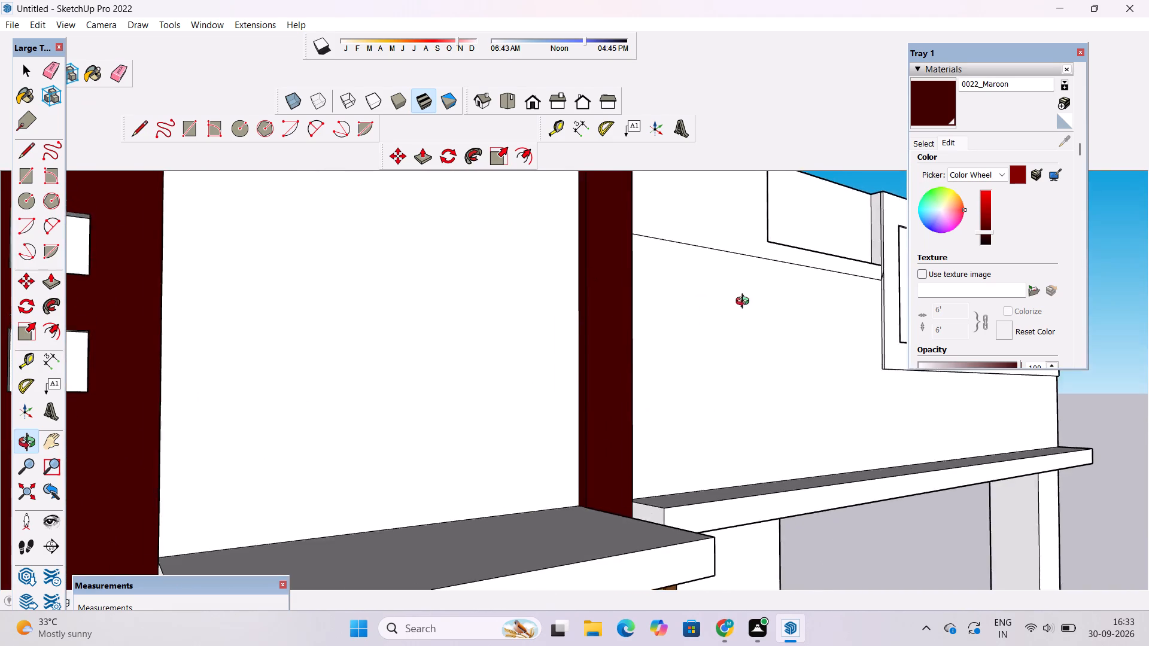
{"action": "left_click_drag", "start_coordinate": [745, 303], "coordinate": [399, 327]}
{"action": "left_click_drag", "start_coordinate": [369, 334], "coordinate": [462, 331], "text": "shift"}
{"action": "left_click_drag", "start_coordinate": [469, 338], "coordinate": [471, 457]}
{"action": "scroll", "coordinate": [442, 331], "scroll_direction": "up", "scroll_amount": 4}
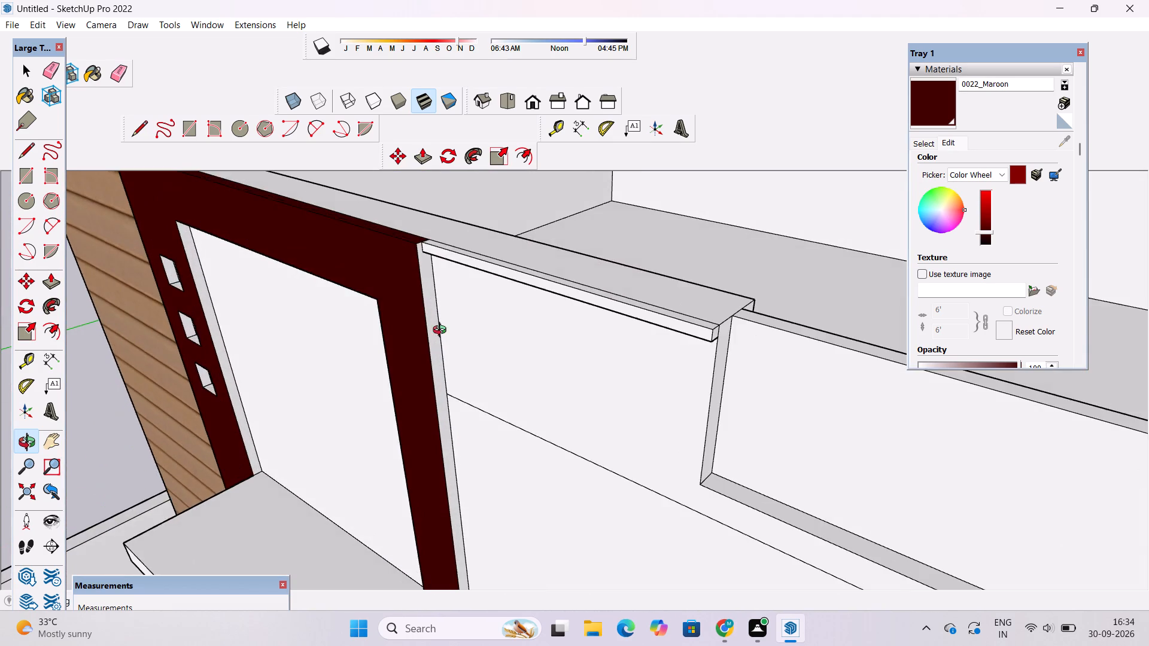
{"action": "left_click_drag", "start_coordinate": [445, 329], "coordinate": [520, 406], "text": "shift"}
{"action": "left_click_drag", "start_coordinate": [520, 409], "coordinate": [475, 389]}
{"action": "scroll", "coordinate": [464, 365], "scroll_direction": "up", "scroll_amount": 2}
{"action": "left_click_drag", "start_coordinate": [920, 103], "coordinate": [916, 108]}
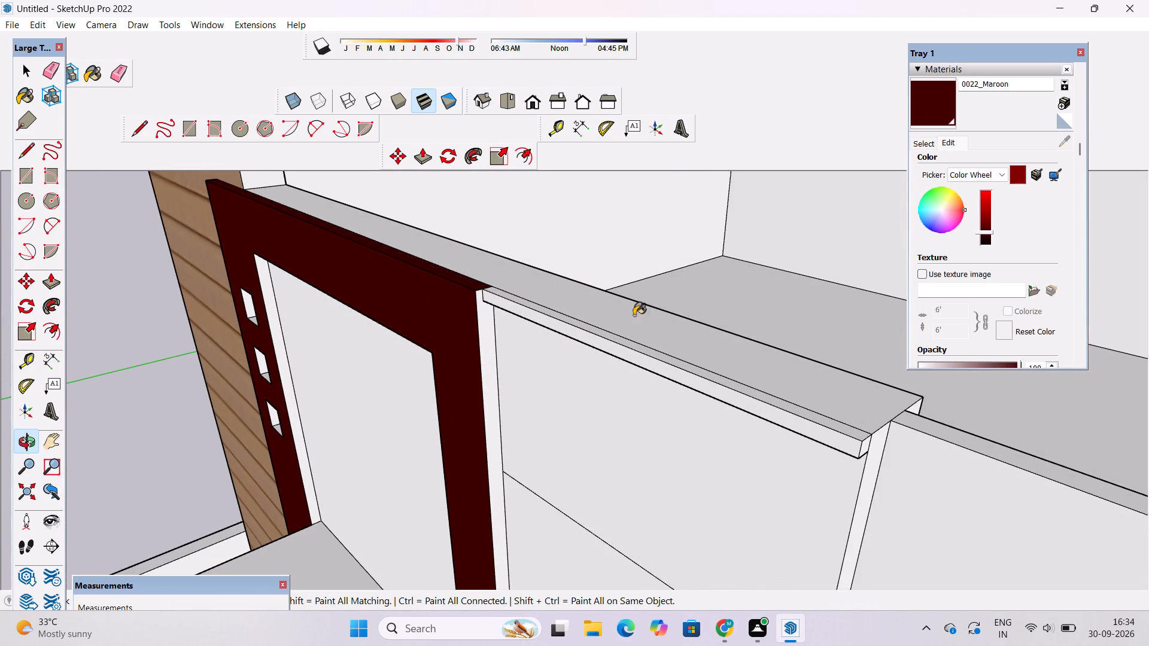
{"action": "scroll", "coordinate": [498, 366], "scroll_direction": "up", "scroll_amount": 10}
{"action": "left_click", "coordinate": [478, 335]}
{"action": "scroll", "coordinate": [291, 348], "scroll_direction": "down", "scroll_amount": 10}
{"action": "scroll", "coordinate": [217, 356], "scroll_direction": "up", "scroll_amount": 6}
{"action": "left_click", "coordinate": [244, 312]}
Paint the narrow inner side of the frame's long leg beside the ground-floor window, below the canopy, with 0022_Maroon.
{"action": "key", "text": "o"}
{"action": "scroll", "coordinate": [252, 316], "scroll_direction": "down", "scroll_amount": 6}
{"action": "left_click_drag", "start_coordinate": [281, 368], "coordinate": [362, 359]}
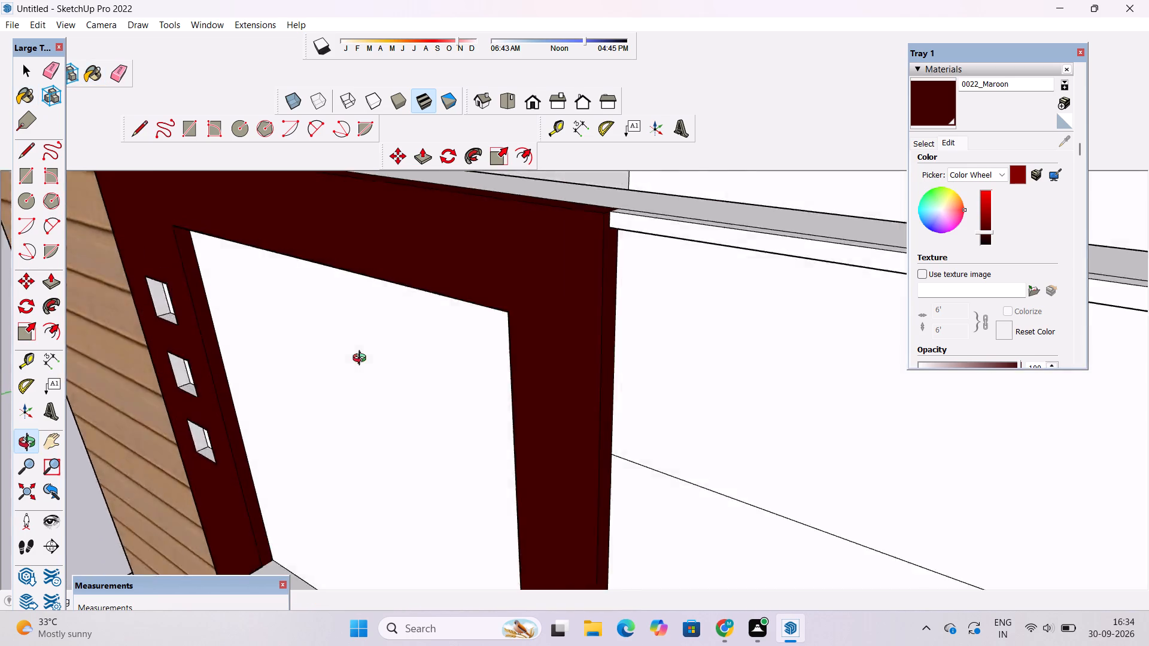
{"action": "left_click_drag", "start_coordinate": [362, 359], "coordinate": [425, 329]}
{"action": "scroll", "coordinate": [427, 328], "scroll_direction": "down", "scroll_amount": 5}
{"action": "left_click_drag", "start_coordinate": [384, 377], "coordinate": [563, 356]}
{"action": "left_click_drag", "start_coordinate": [570, 378], "coordinate": [686, 388]}
{"action": "left_click_drag", "start_coordinate": [691, 391], "coordinate": [636, 304]}
{"action": "left_click_drag", "start_coordinate": [583, 398], "coordinate": [646, 382]}
{"action": "left_click_drag", "start_coordinate": [659, 451], "coordinate": [594, 295]}
{"action": "left_click_drag", "start_coordinate": [603, 437], "coordinate": [592, 351]}
{"action": "scroll", "coordinate": [592, 340], "scroll_direction": "up", "scroll_amount": 2}
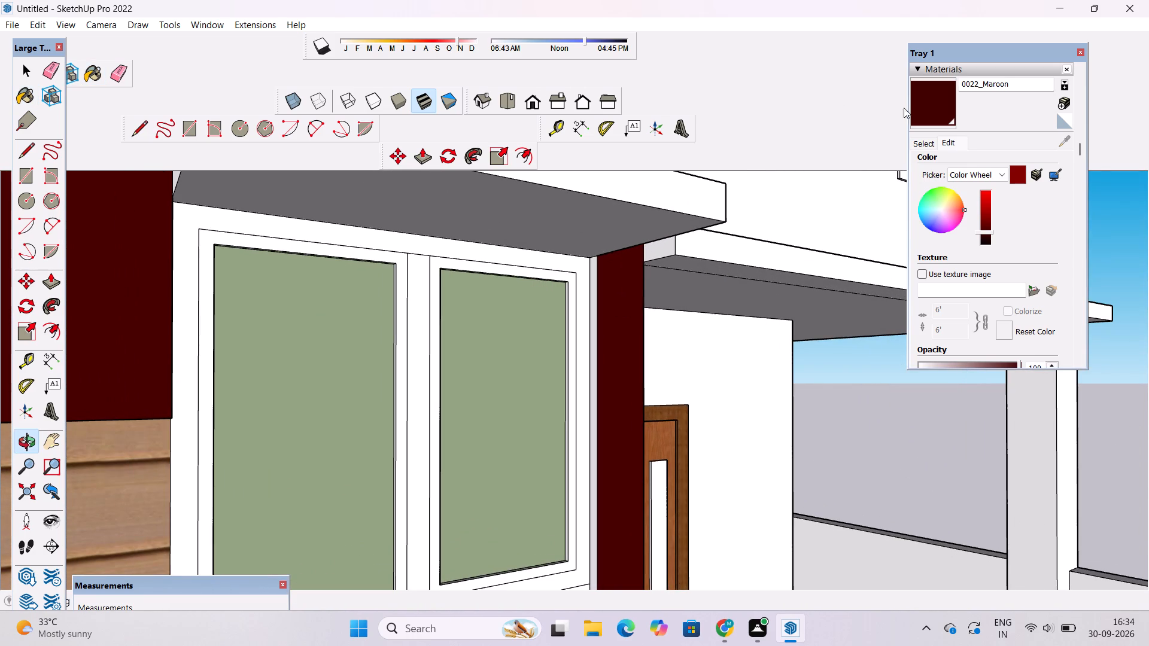
{"action": "left_click", "coordinate": [922, 102]}
{"action": "scroll", "coordinate": [583, 428], "scroll_direction": "up", "scroll_amount": 8}
{"action": "left_click", "coordinate": [606, 325]}
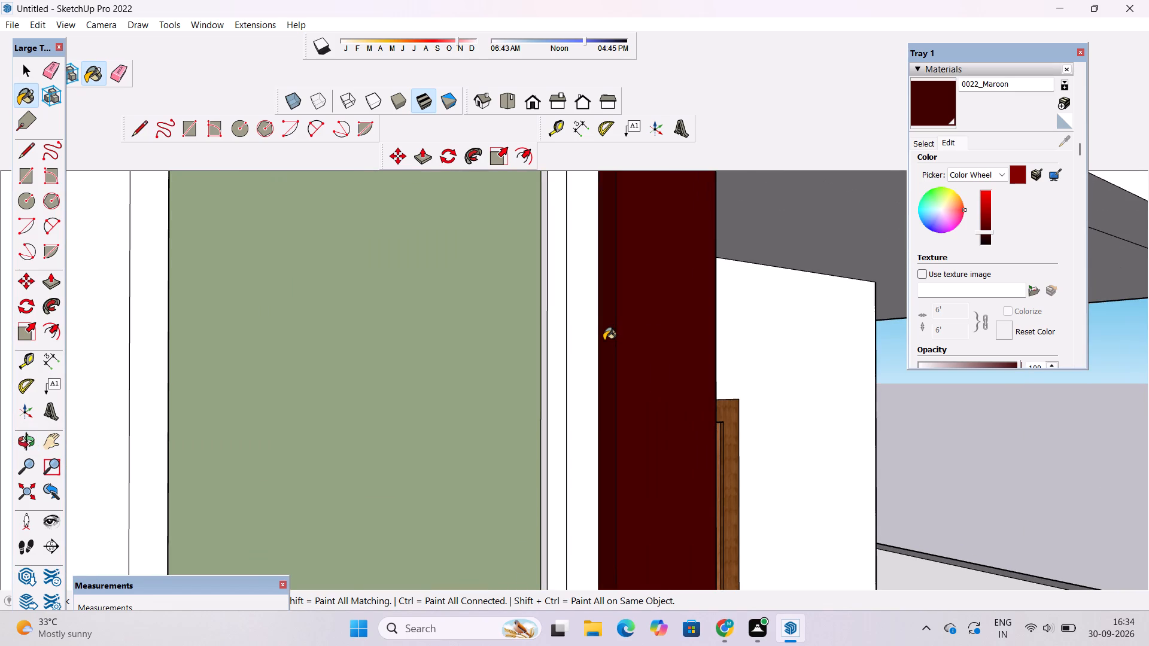
Examine the maroon frame together with the window, door and tower cladding across the front facade.
{"action": "key", "text": "o"}
{"action": "scroll", "coordinate": [600, 330], "scroll_direction": "down", "scroll_amount": 4}
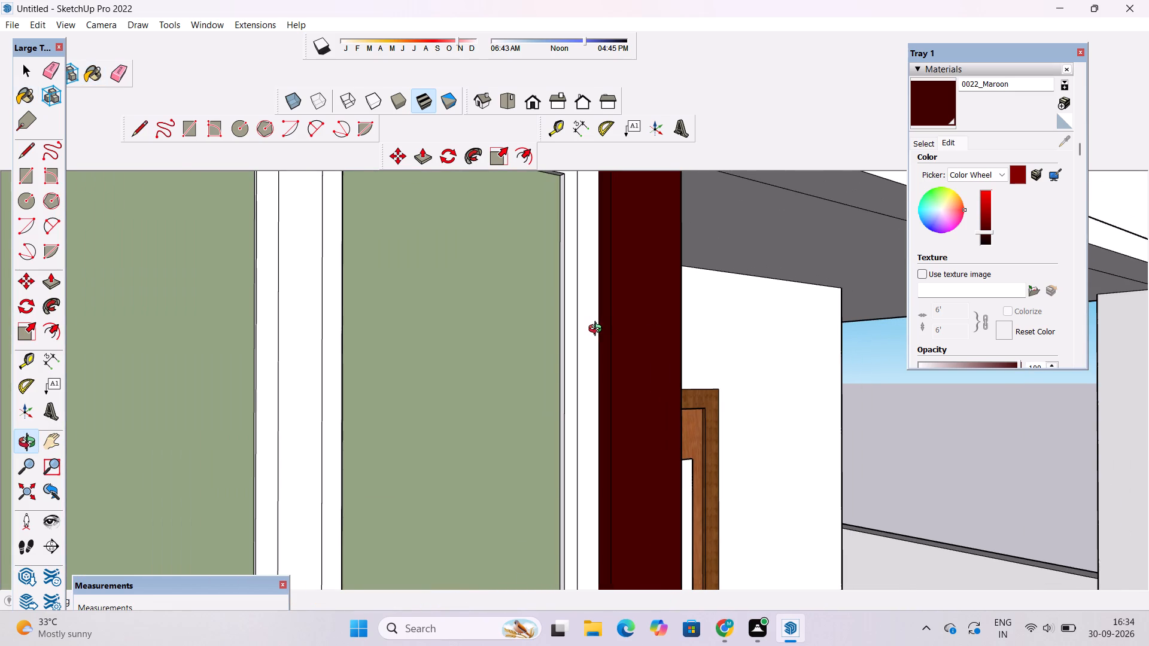
{"action": "scroll", "coordinate": [598, 330], "scroll_direction": "down", "scroll_amount": 5}
{"action": "left_click_drag", "start_coordinate": [607, 386], "coordinate": [598, 270], "text": "shift"}
{"action": "scroll", "coordinate": [598, 270], "scroll_direction": "down", "scroll_amount": 7}
{"action": "left_click_drag", "start_coordinate": [623, 334], "coordinate": [588, 404]}
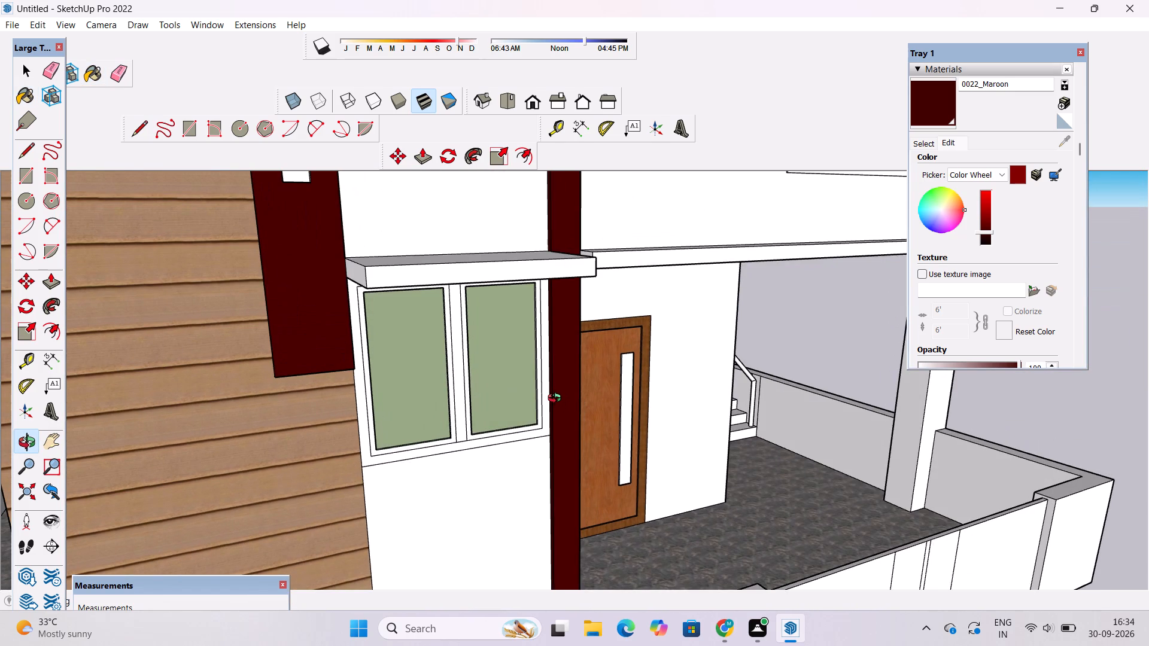
{"action": "scroll", "coordinate": [557, 398], "scroll_direction": "down", "scroll_amount": 2}
{"action": "scroll", "coordinate": [556, 394], "scroll_direction": "up", "scroll_amount": 1}
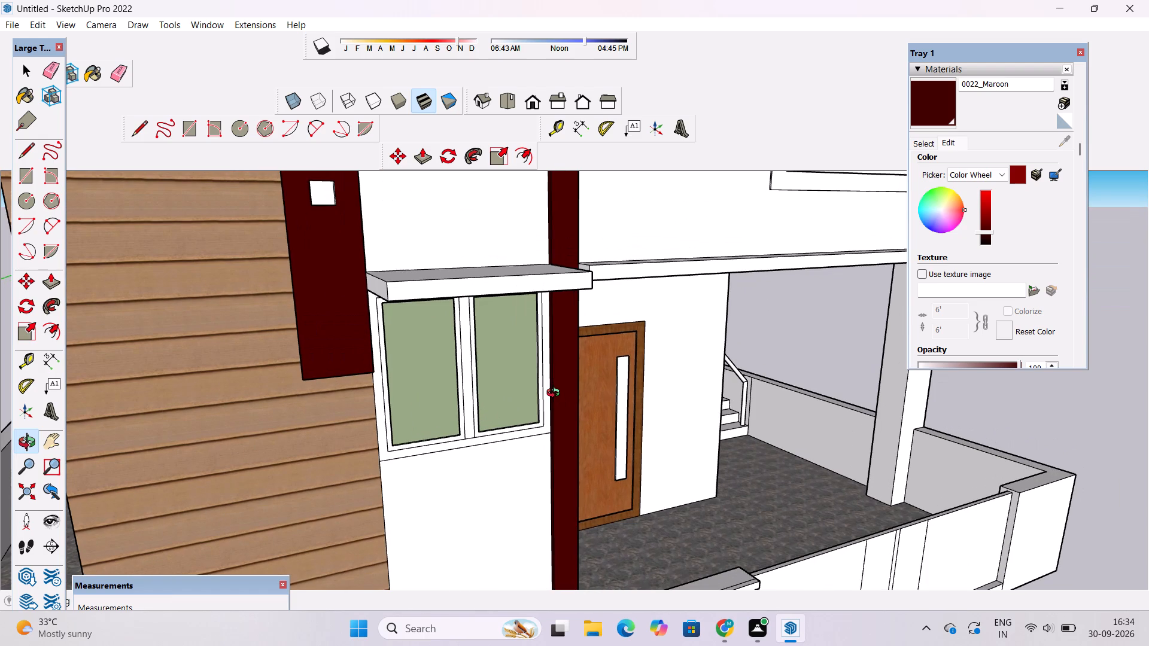
{"action": "scroll", "coordinate": [556, 394], "scroll_direction": "down", "scroll_amount": 3}
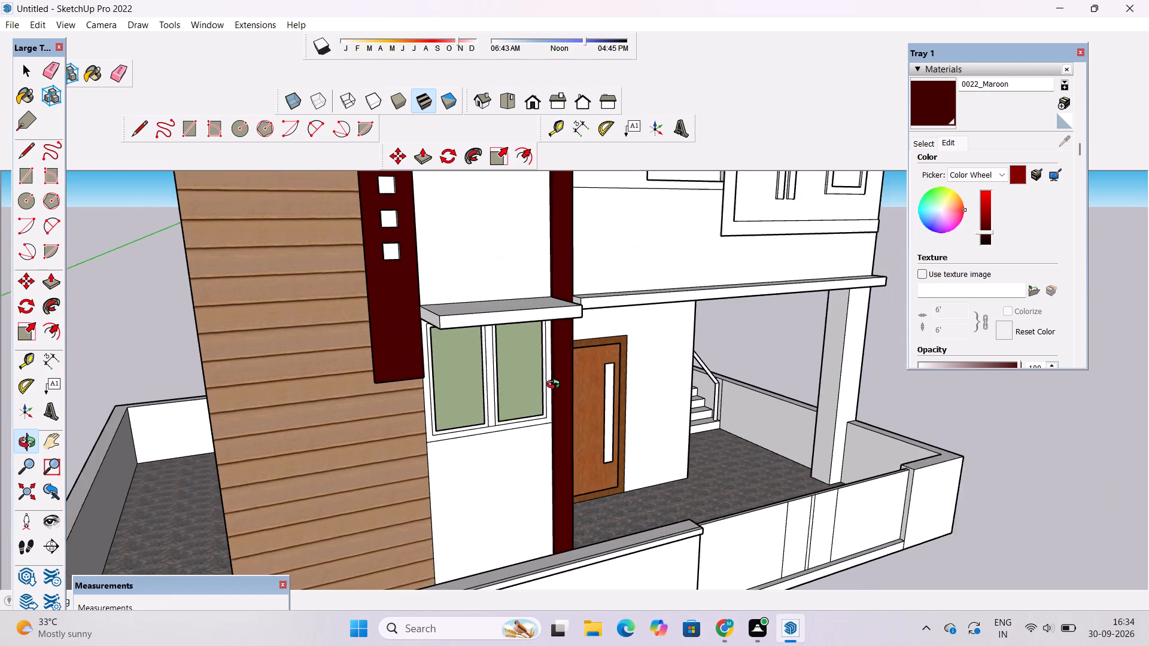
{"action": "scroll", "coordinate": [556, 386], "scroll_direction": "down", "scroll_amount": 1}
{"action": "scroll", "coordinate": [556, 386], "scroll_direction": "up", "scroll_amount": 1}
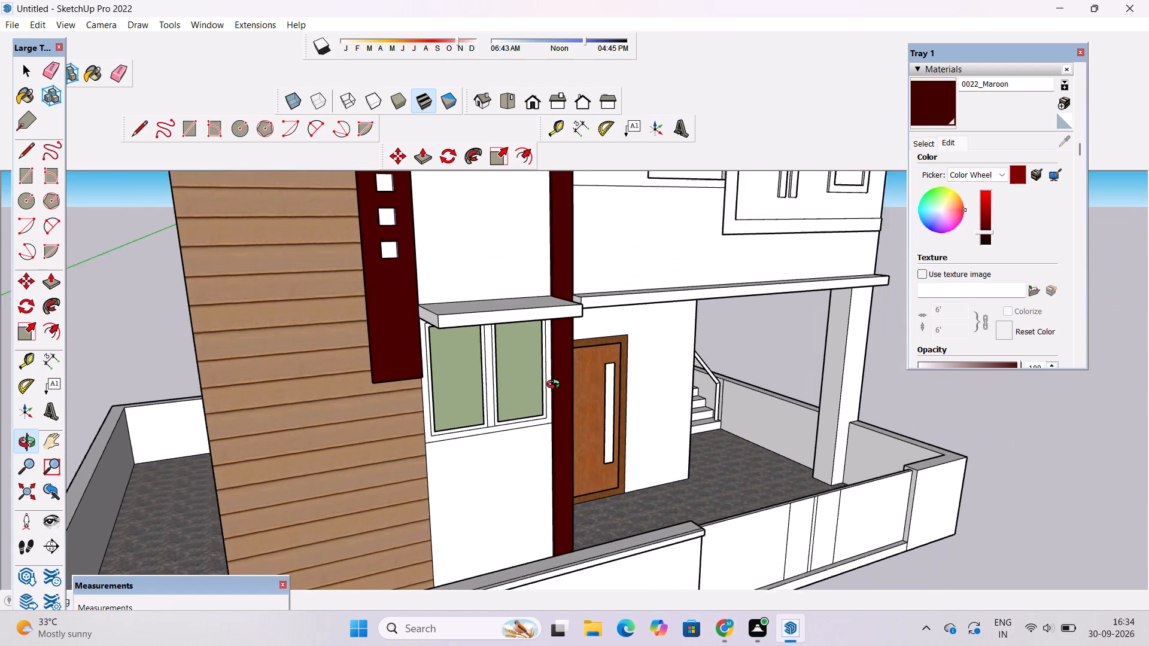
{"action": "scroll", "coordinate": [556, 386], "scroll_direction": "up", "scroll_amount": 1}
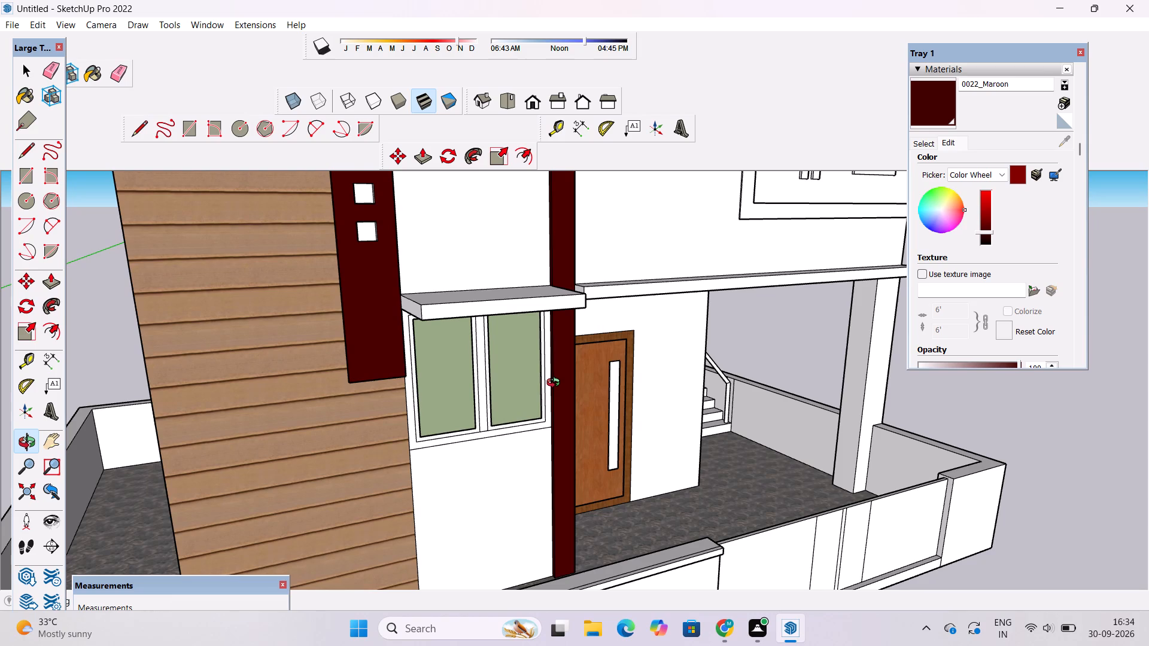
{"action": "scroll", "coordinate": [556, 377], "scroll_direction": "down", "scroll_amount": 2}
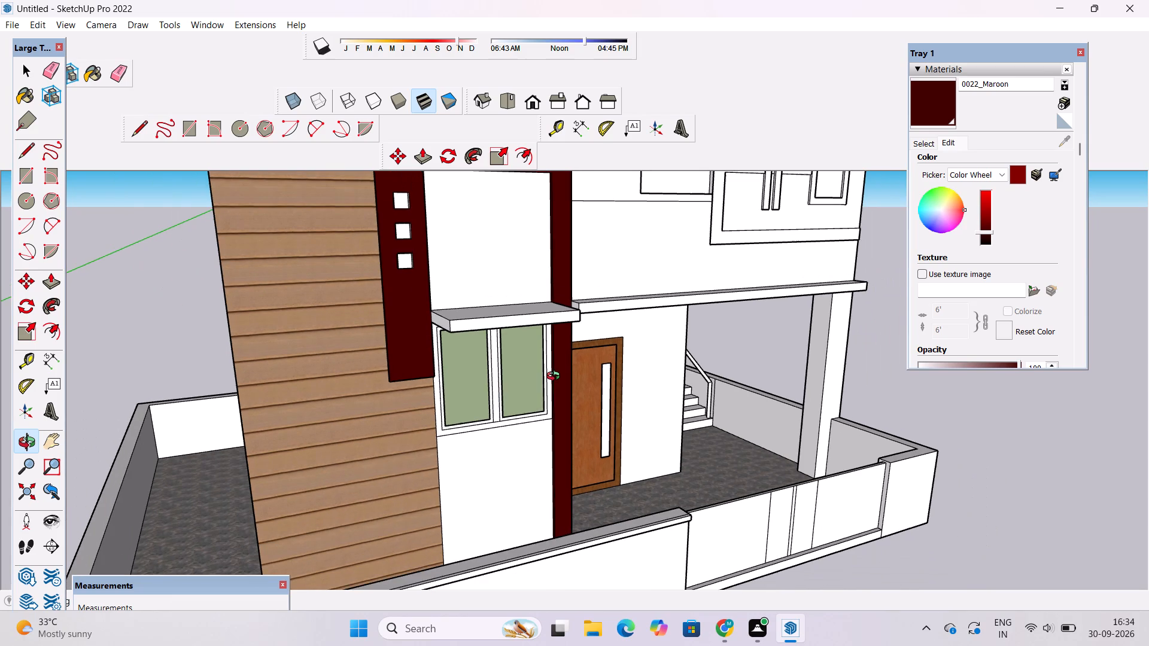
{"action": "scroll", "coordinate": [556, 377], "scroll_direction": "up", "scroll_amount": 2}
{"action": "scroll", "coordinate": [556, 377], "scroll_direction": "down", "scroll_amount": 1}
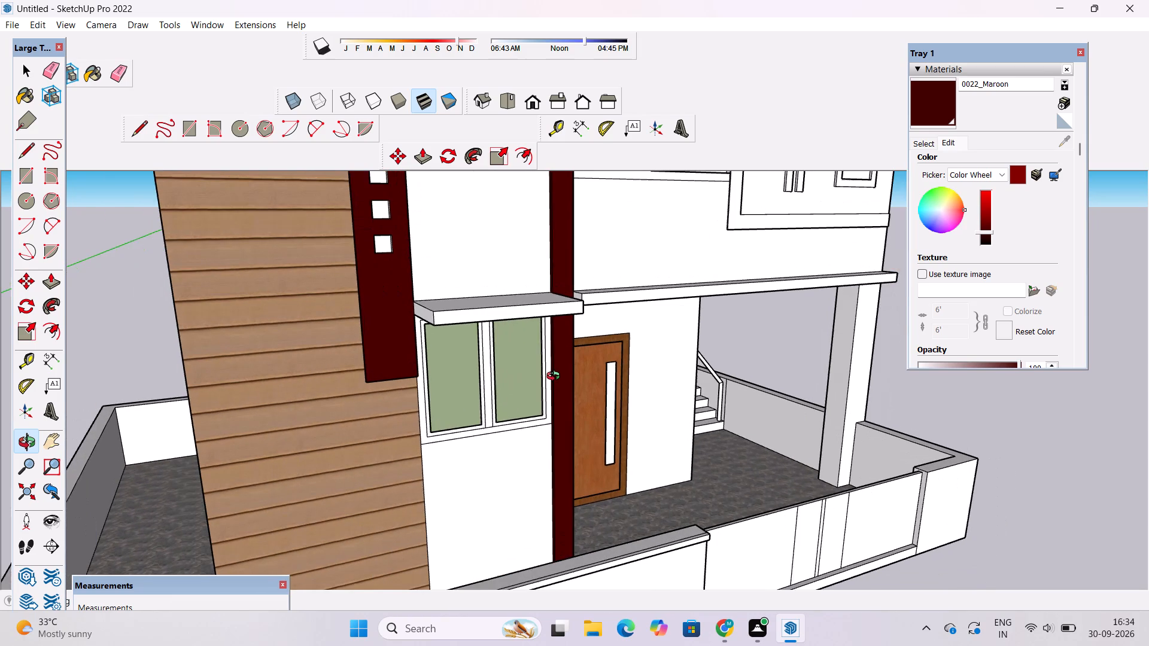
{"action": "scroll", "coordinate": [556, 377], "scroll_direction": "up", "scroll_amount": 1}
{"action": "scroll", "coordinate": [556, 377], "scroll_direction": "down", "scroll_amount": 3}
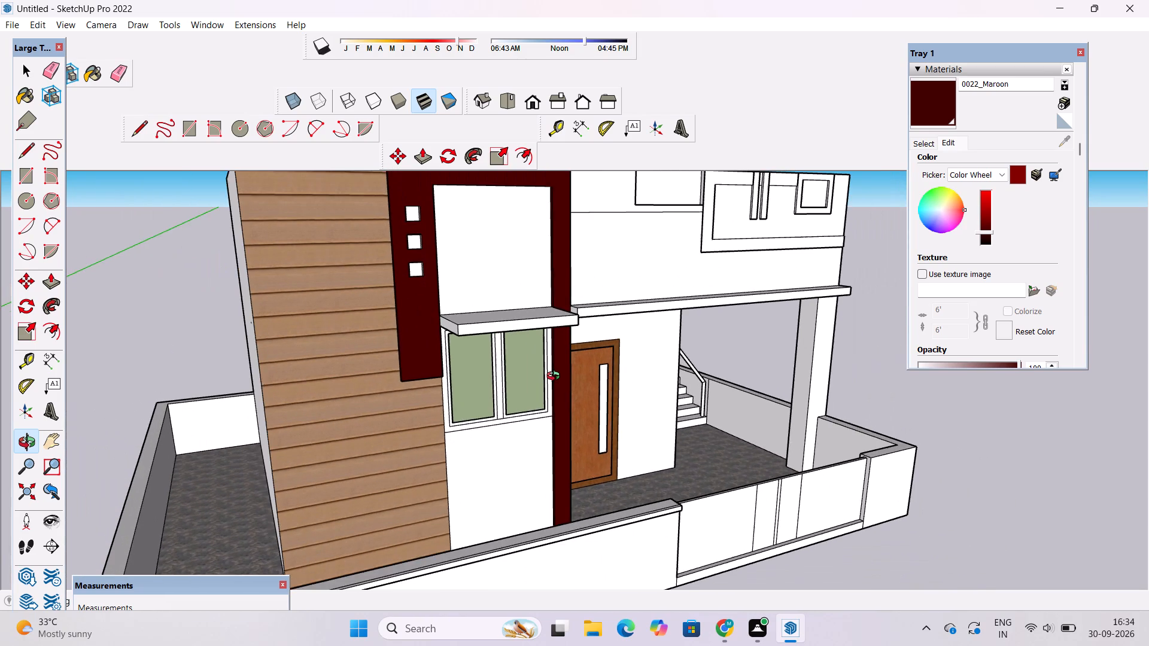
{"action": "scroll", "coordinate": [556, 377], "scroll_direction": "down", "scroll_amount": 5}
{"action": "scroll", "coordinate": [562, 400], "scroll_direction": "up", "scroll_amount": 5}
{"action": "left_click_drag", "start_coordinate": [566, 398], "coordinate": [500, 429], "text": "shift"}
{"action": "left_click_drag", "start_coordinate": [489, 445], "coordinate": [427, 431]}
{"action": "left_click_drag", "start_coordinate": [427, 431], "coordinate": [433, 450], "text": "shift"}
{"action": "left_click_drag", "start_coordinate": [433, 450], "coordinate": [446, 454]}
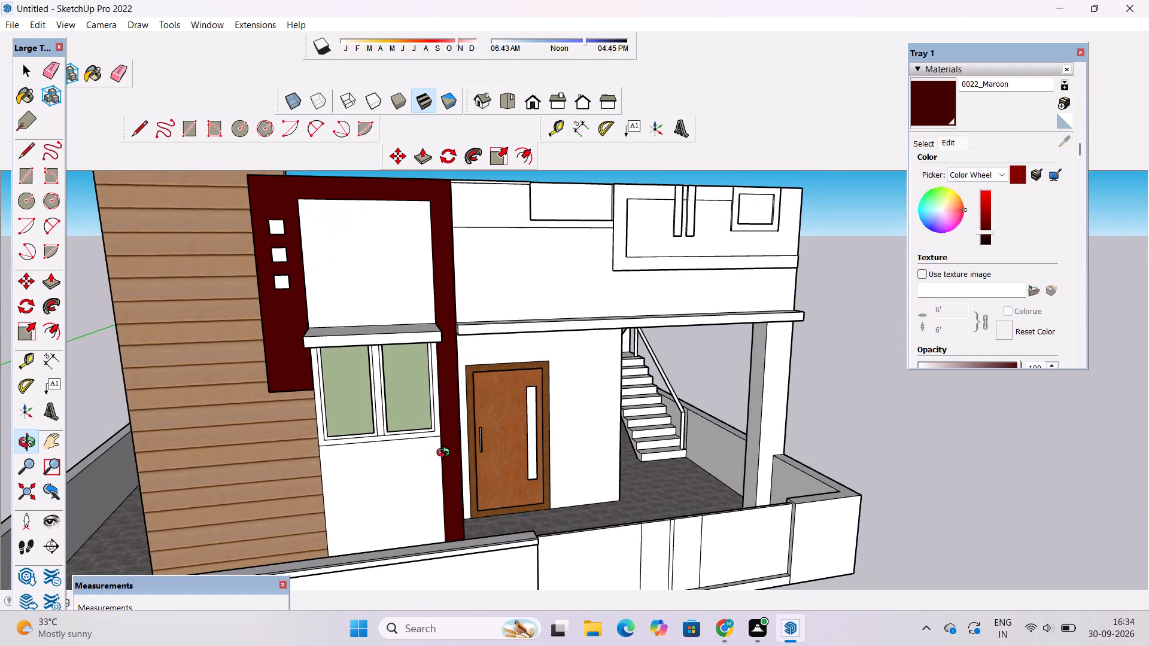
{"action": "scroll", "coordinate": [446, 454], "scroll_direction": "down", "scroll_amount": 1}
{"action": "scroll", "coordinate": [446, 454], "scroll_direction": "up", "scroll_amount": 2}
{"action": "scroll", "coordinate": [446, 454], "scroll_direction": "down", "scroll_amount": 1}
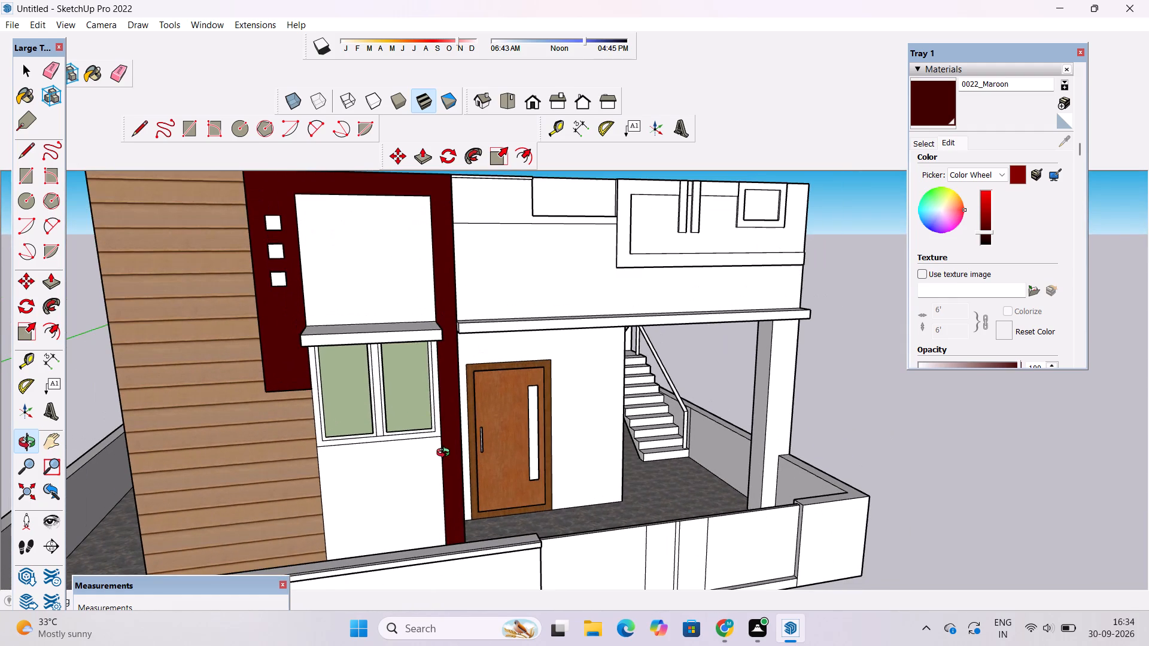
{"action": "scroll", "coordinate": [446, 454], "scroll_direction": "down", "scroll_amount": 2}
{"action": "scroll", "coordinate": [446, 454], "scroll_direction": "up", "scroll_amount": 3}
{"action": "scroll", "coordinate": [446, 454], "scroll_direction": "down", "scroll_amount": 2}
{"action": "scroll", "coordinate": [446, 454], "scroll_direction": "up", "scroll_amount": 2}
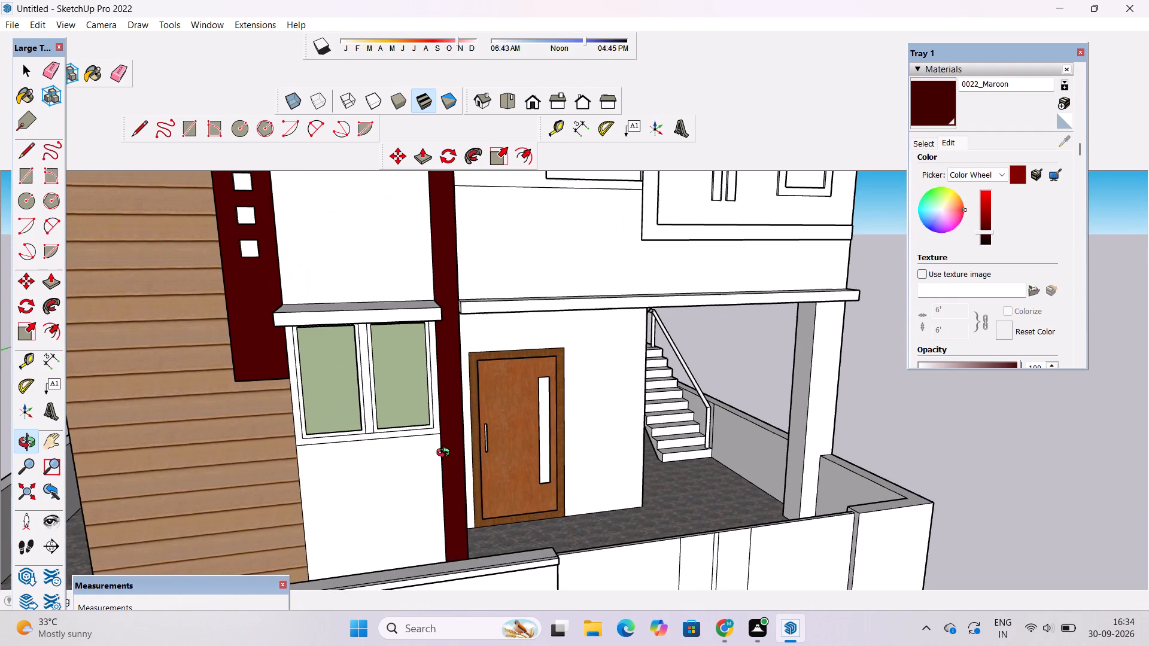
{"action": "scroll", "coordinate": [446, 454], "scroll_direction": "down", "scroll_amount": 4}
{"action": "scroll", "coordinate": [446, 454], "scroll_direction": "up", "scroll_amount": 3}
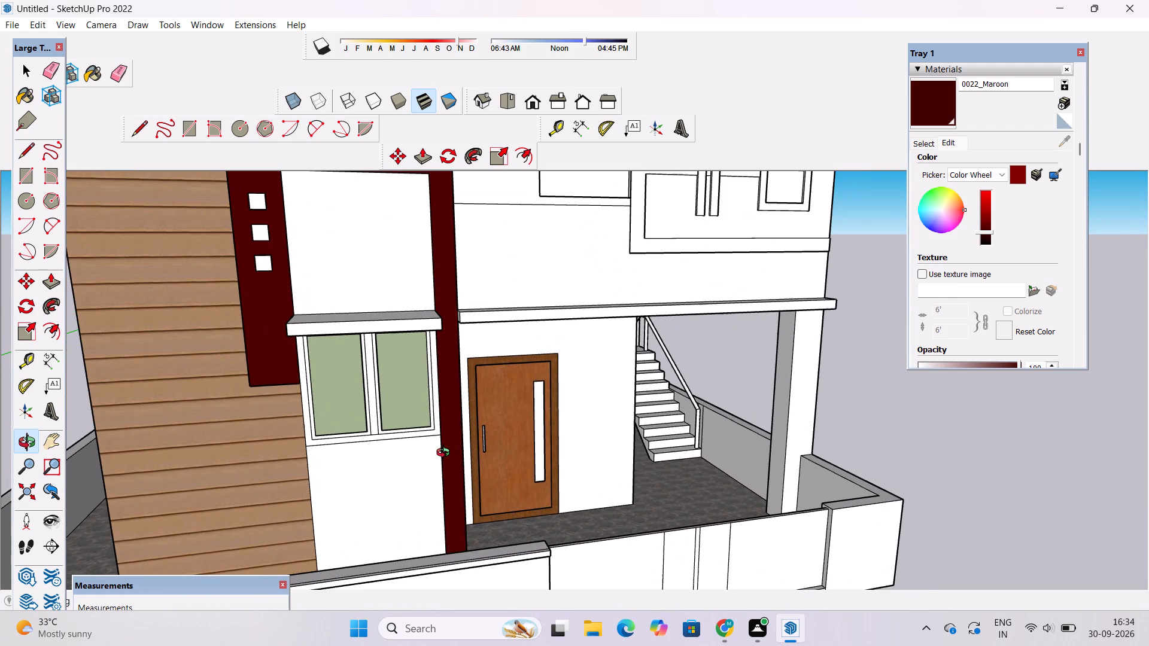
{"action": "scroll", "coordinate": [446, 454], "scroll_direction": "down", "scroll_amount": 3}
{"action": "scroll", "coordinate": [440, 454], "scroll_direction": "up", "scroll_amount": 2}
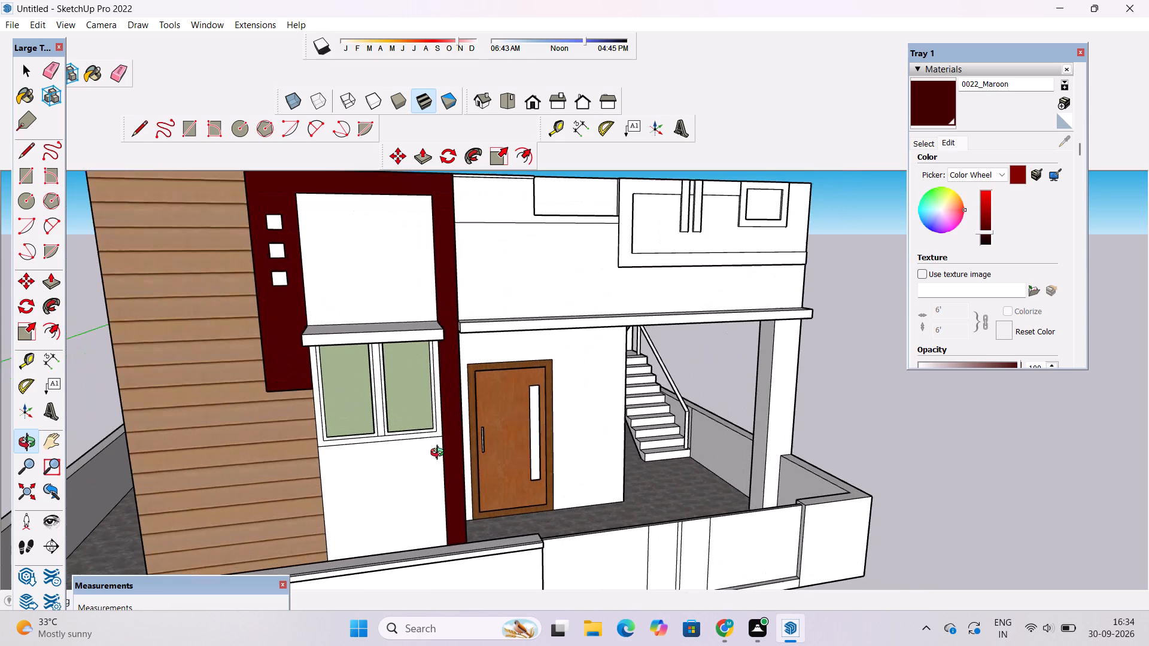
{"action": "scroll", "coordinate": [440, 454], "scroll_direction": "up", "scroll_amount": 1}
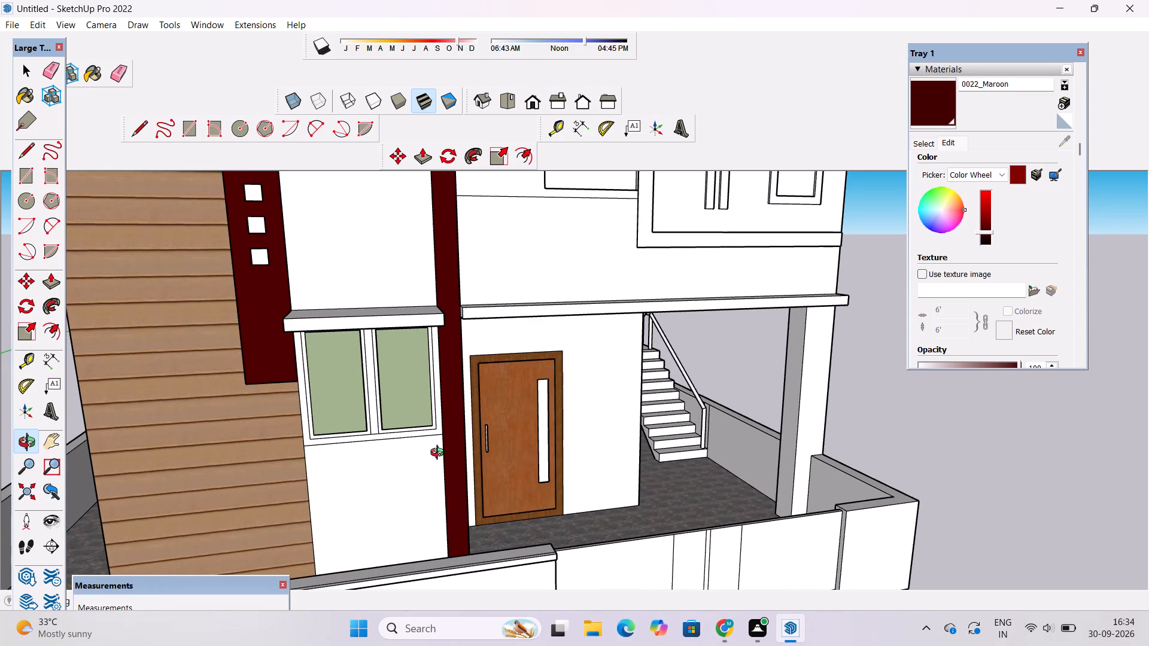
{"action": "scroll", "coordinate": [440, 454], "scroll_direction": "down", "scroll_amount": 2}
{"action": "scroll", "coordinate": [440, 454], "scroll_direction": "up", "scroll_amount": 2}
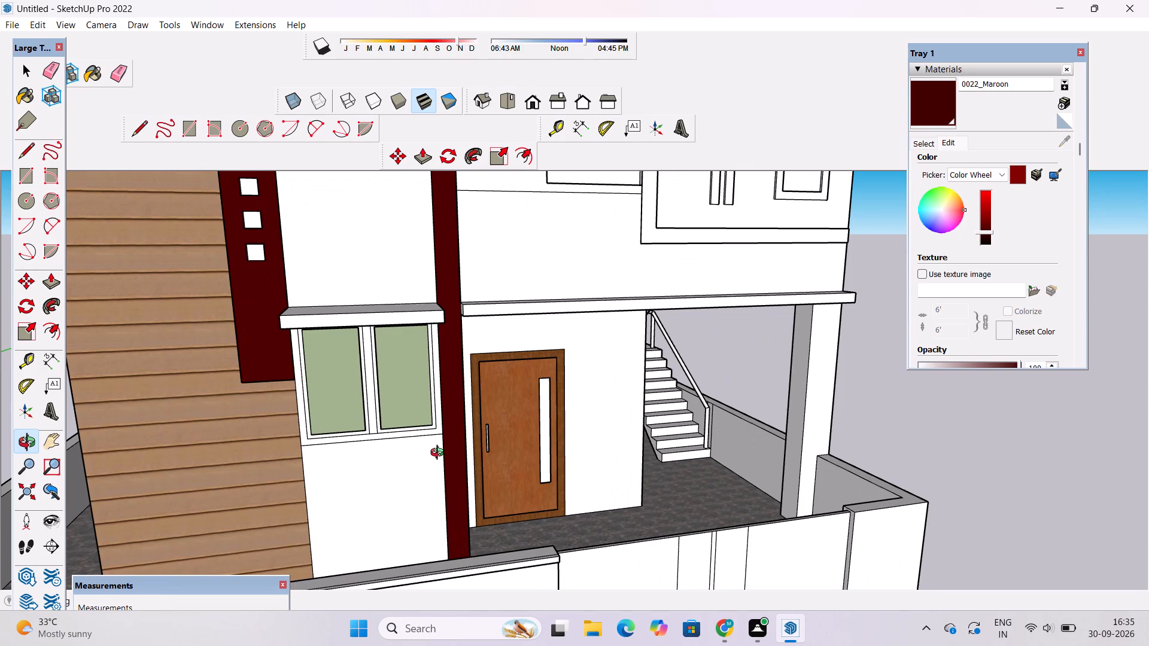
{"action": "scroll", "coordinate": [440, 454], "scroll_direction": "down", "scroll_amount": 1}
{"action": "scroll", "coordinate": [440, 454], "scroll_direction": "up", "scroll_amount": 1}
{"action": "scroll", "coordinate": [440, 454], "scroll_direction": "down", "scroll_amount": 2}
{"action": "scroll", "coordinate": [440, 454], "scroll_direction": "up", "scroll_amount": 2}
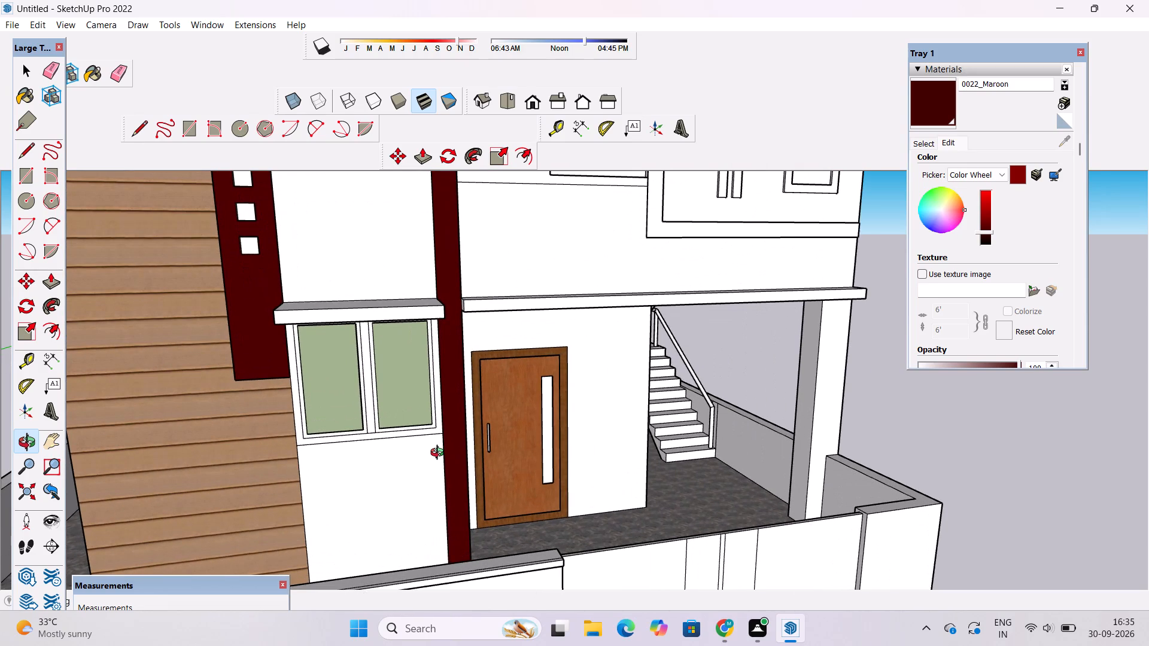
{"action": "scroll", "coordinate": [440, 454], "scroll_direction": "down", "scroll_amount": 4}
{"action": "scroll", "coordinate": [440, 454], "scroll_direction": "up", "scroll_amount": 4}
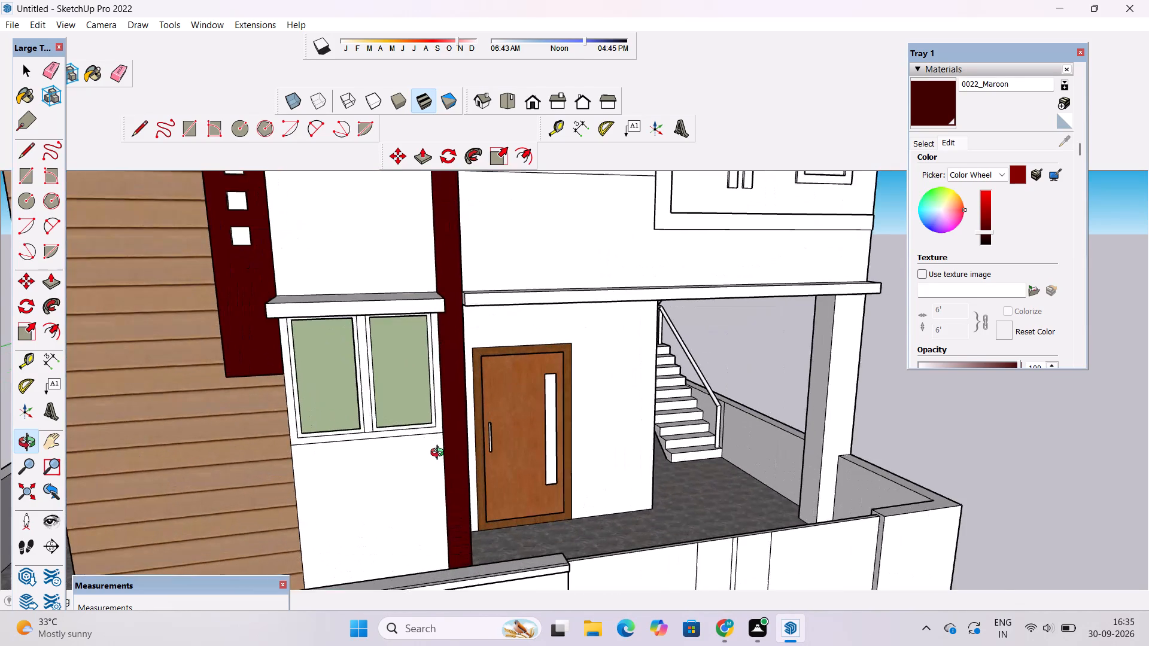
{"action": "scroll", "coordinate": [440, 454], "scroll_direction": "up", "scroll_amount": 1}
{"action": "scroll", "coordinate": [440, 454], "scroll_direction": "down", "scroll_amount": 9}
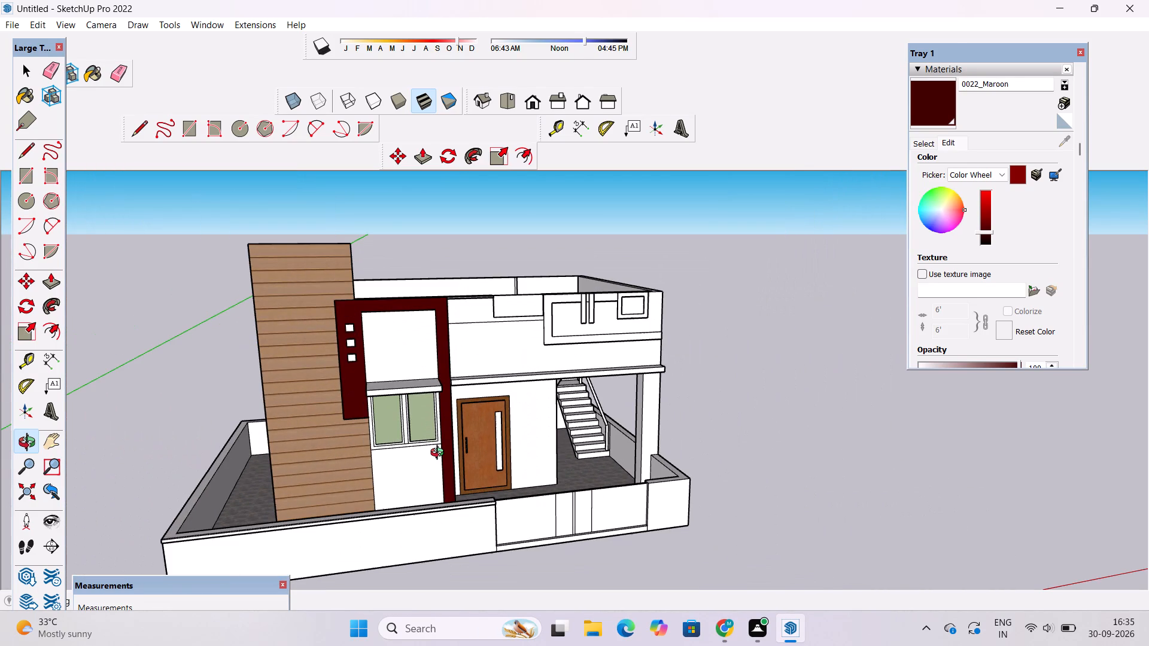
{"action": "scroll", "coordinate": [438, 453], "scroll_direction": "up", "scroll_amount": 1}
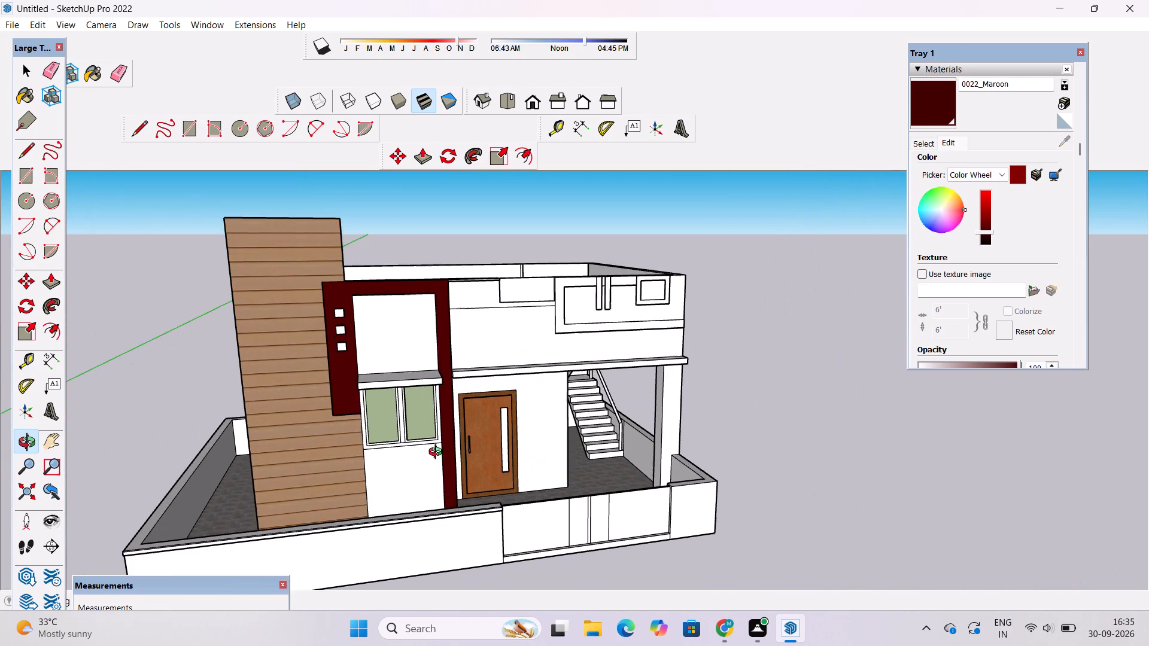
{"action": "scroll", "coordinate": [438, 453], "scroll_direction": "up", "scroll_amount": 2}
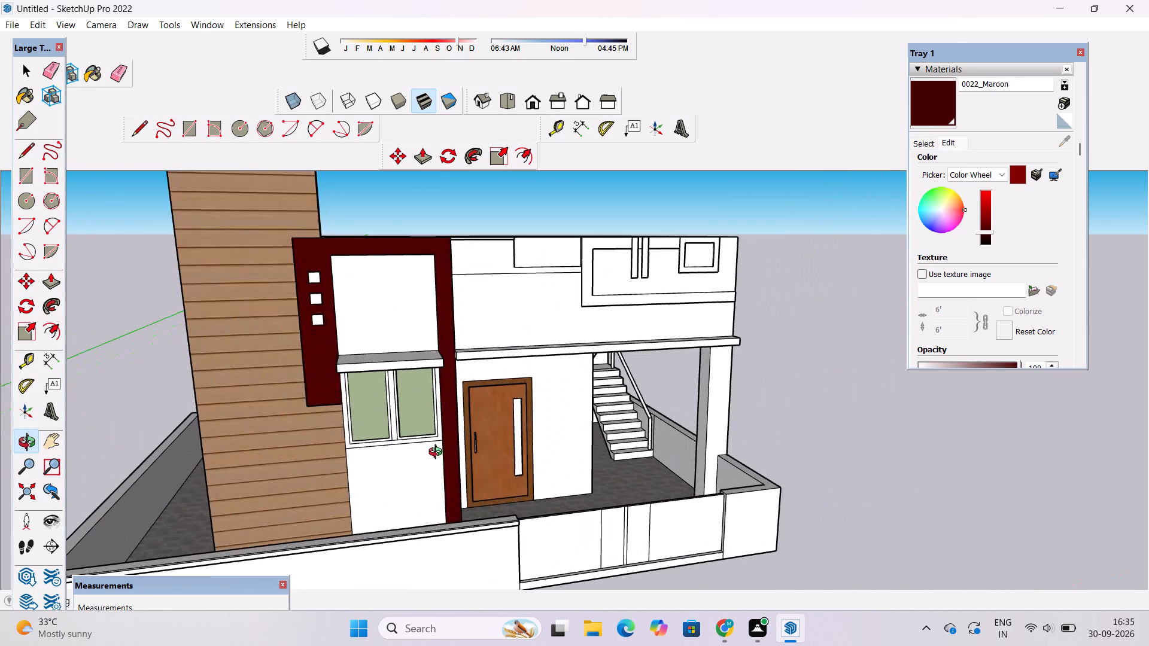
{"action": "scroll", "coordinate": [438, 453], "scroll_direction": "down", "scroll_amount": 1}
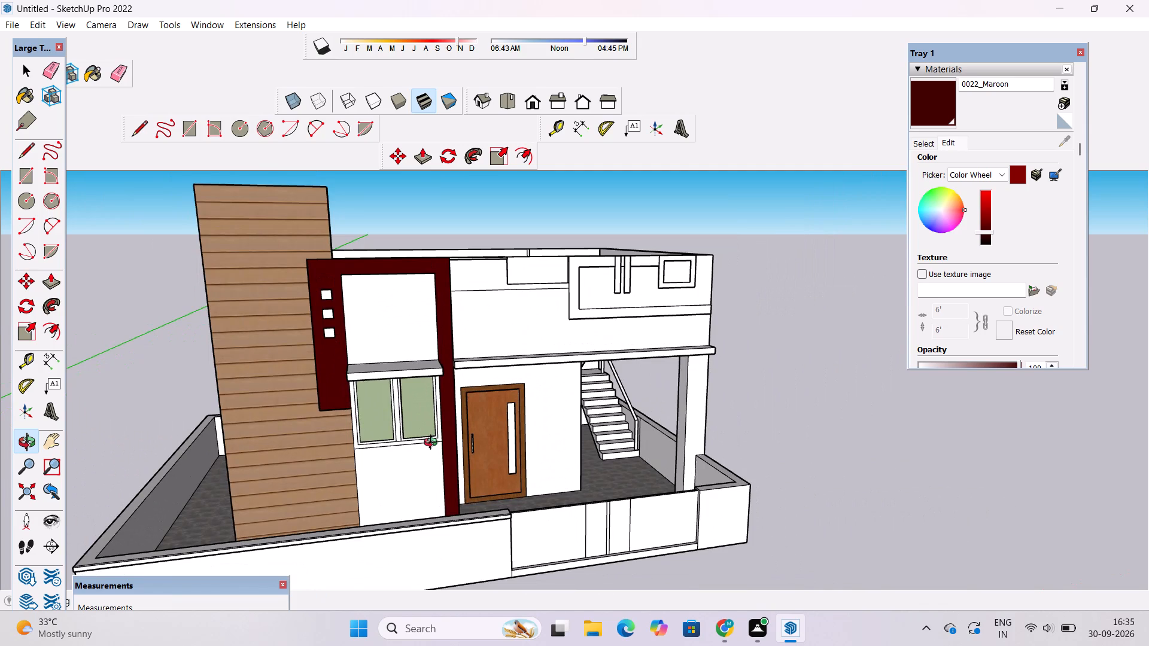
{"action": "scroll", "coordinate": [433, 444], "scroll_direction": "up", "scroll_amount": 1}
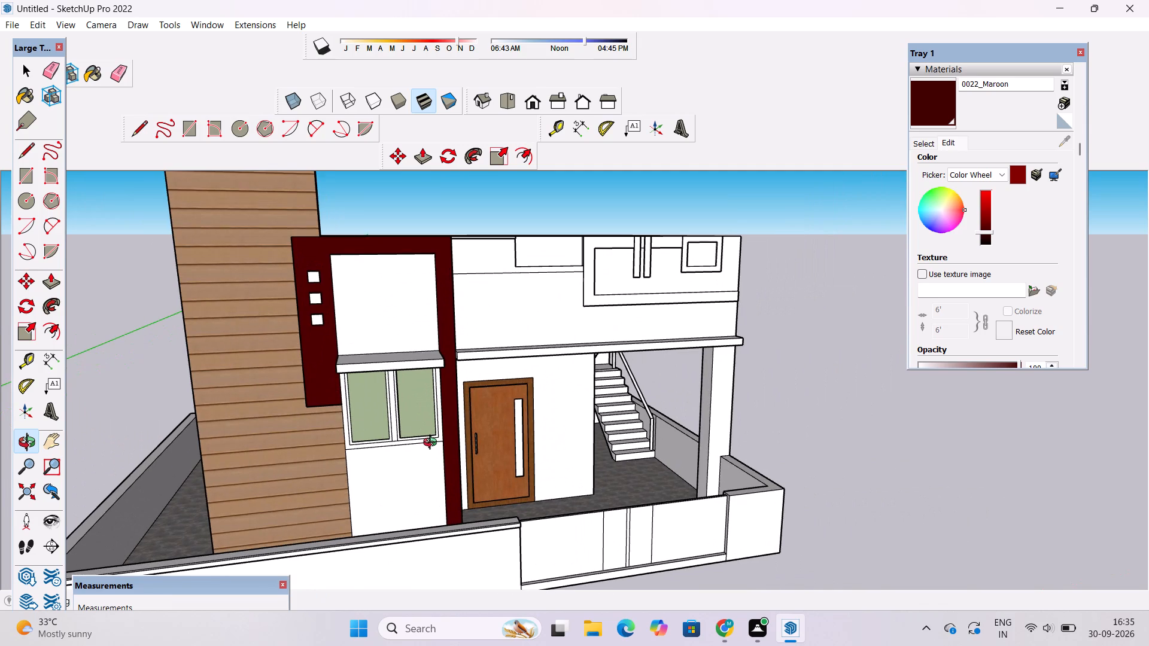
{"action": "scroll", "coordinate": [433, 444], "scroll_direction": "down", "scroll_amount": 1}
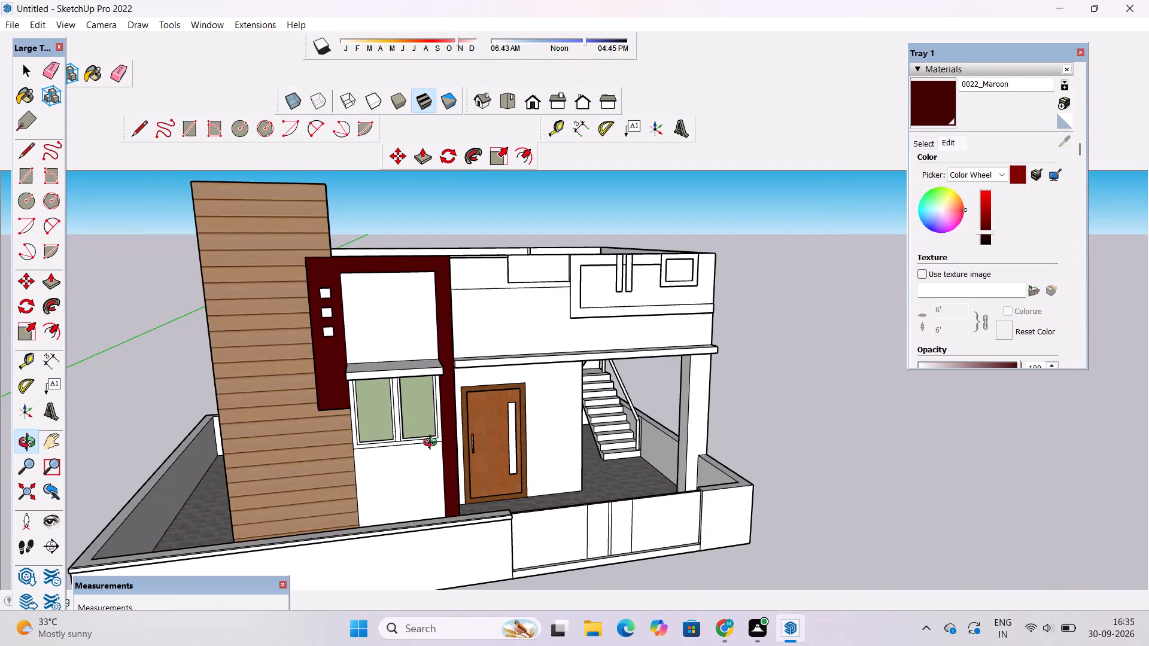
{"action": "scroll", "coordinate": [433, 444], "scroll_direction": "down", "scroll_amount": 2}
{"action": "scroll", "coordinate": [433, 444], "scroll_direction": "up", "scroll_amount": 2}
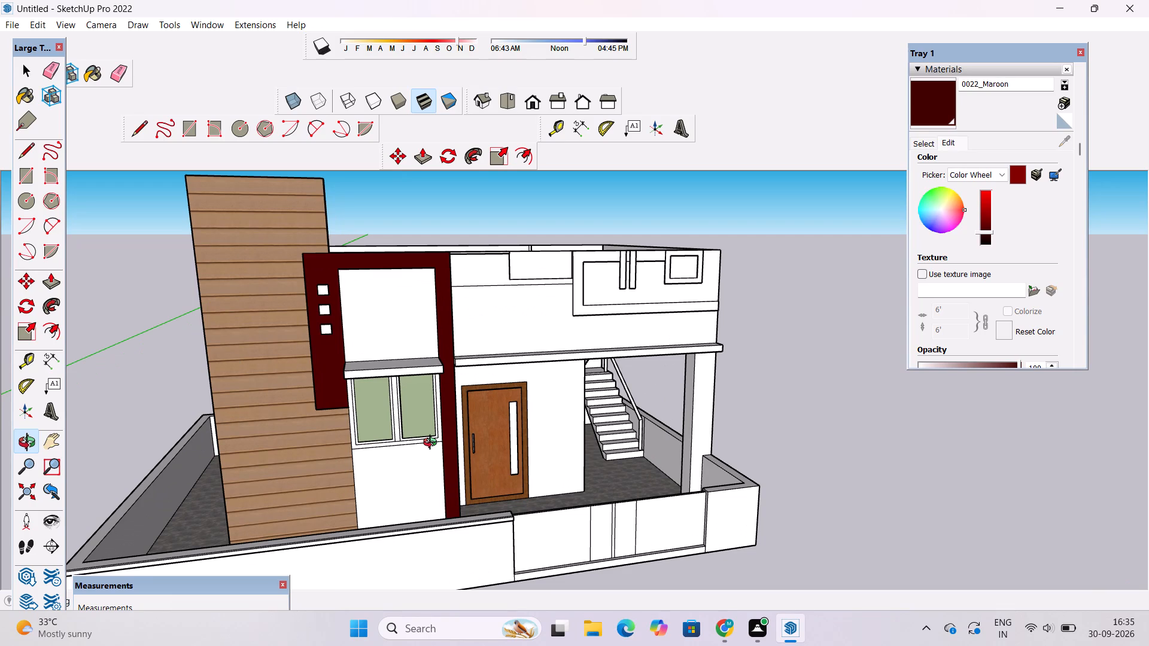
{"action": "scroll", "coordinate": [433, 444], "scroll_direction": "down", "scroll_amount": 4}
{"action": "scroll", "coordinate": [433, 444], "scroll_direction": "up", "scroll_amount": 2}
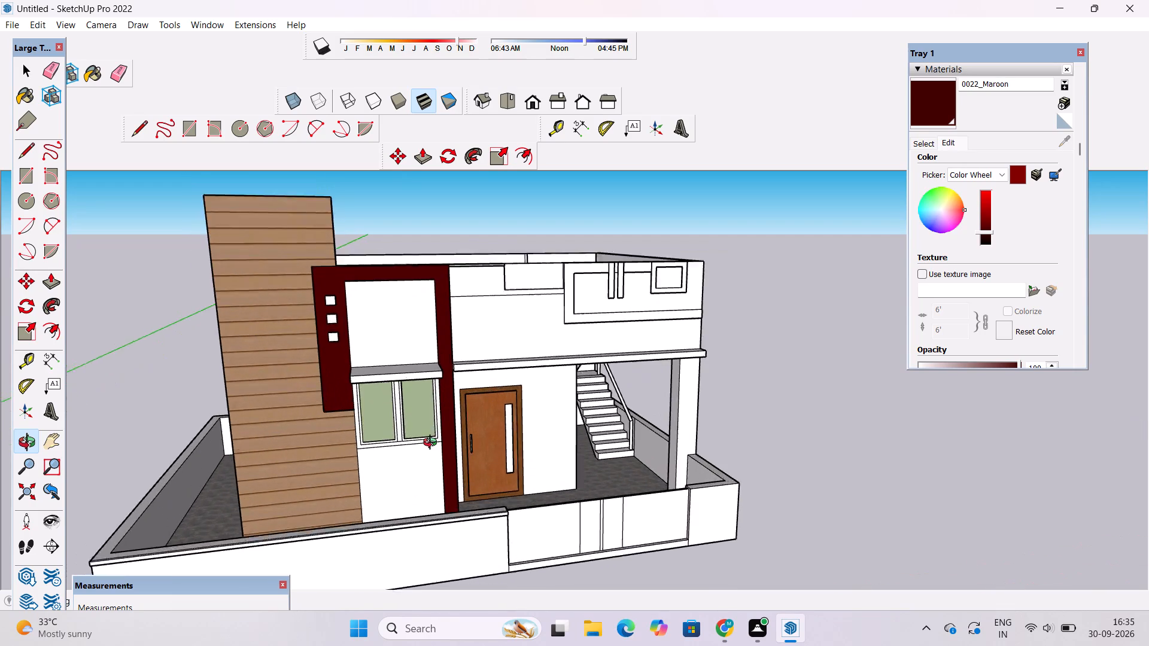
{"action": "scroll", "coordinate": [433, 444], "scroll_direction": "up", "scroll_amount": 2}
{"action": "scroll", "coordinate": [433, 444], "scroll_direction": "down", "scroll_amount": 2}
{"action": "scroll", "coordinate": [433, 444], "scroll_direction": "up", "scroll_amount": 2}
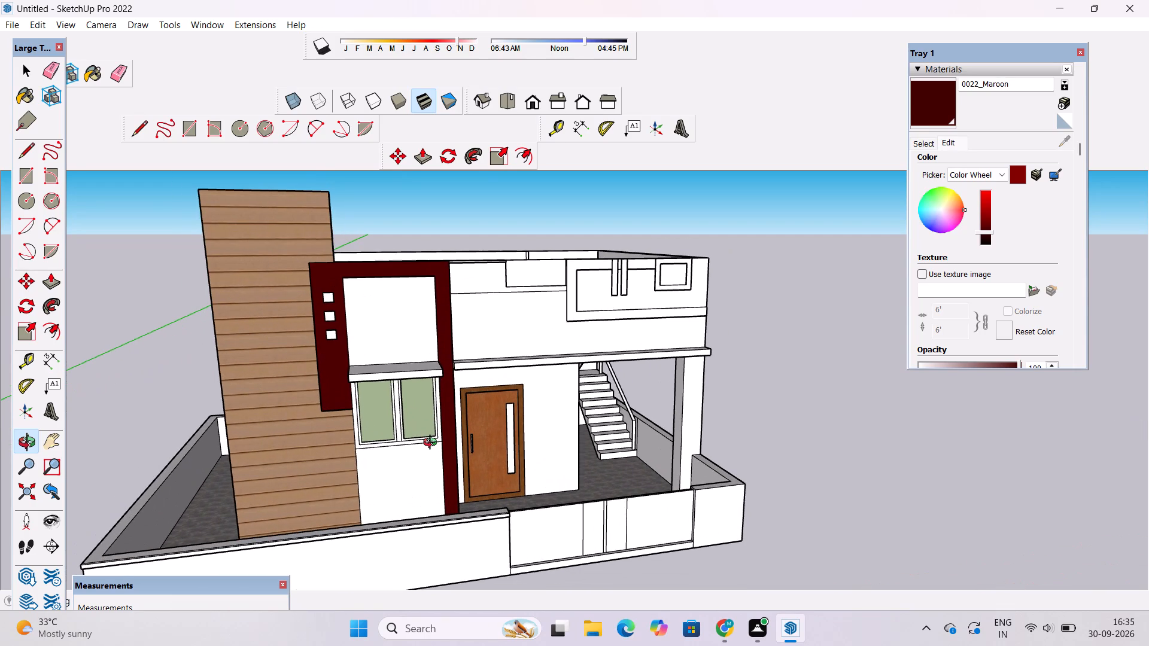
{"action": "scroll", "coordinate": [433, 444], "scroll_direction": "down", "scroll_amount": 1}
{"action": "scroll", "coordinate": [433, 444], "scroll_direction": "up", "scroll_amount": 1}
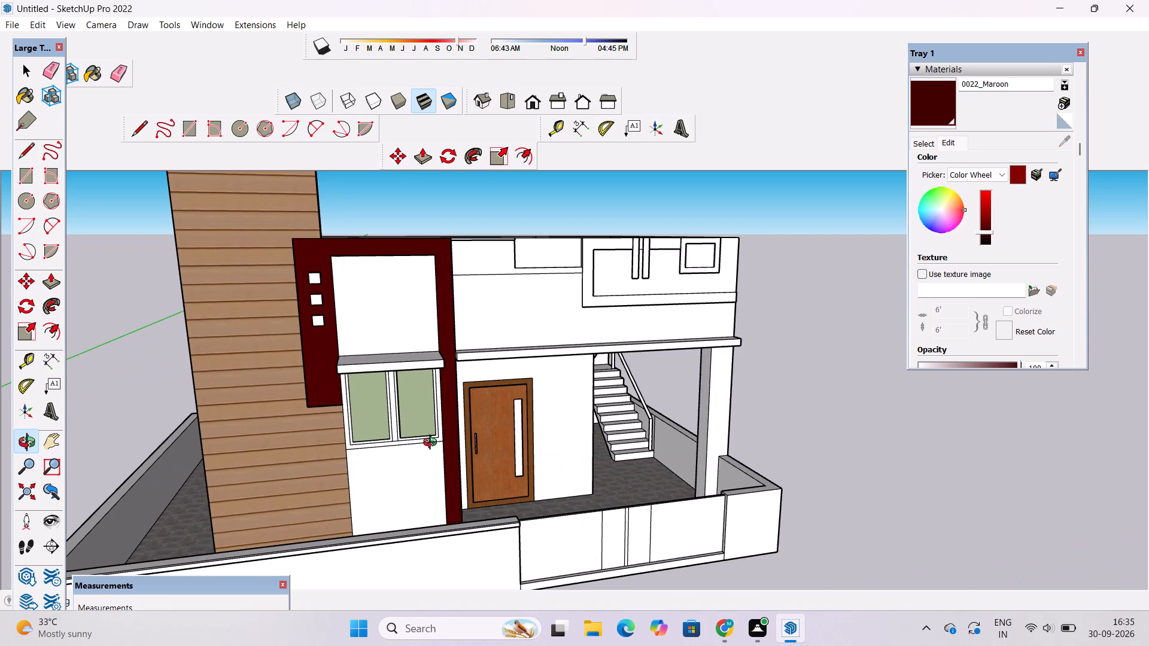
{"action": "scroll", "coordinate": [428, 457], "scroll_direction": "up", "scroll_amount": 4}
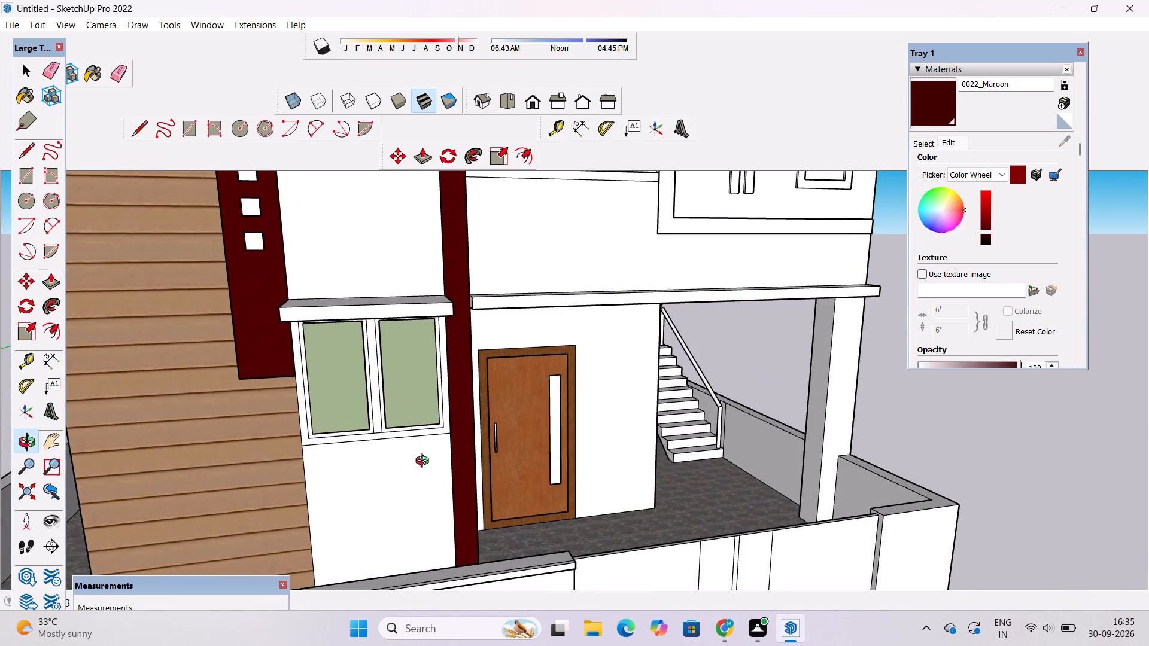
Examine the ground-floor window, the maroon frame's long leg and the entrance door up close.
{"action": "left_click_drag", "start_coordinate": [425, 462], "coordinate": [487, 465]}
{"action": "scroll", "coordinate": [487, 465], "scroll_direction": "up", "scroll_amount": 2}
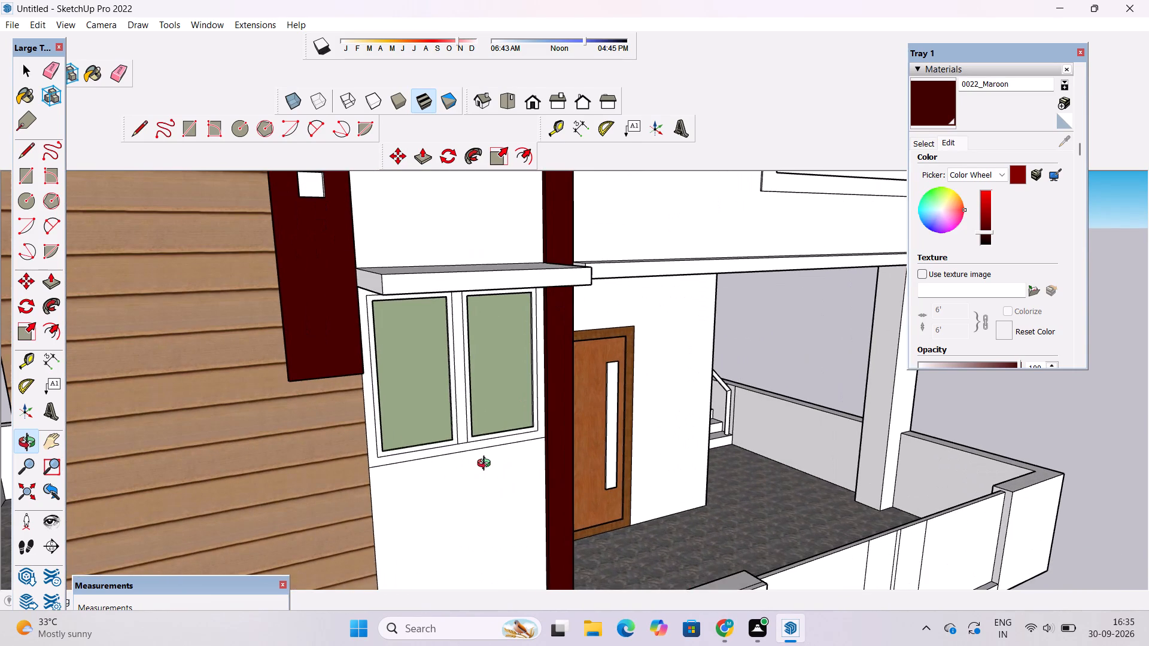
{"action": "scroll", "coordinate": [484, 465], "scroll_direction": "up", "scroll_amount": 4}
{"action": "left_click_drag", "start_coordinate": [483, 463], "coordinate": [425, 482], "text": "shift"}
{"action": "scroll", "coordinate": [422, 480], "scroll_direction": "up", "scroll_amount": 4}
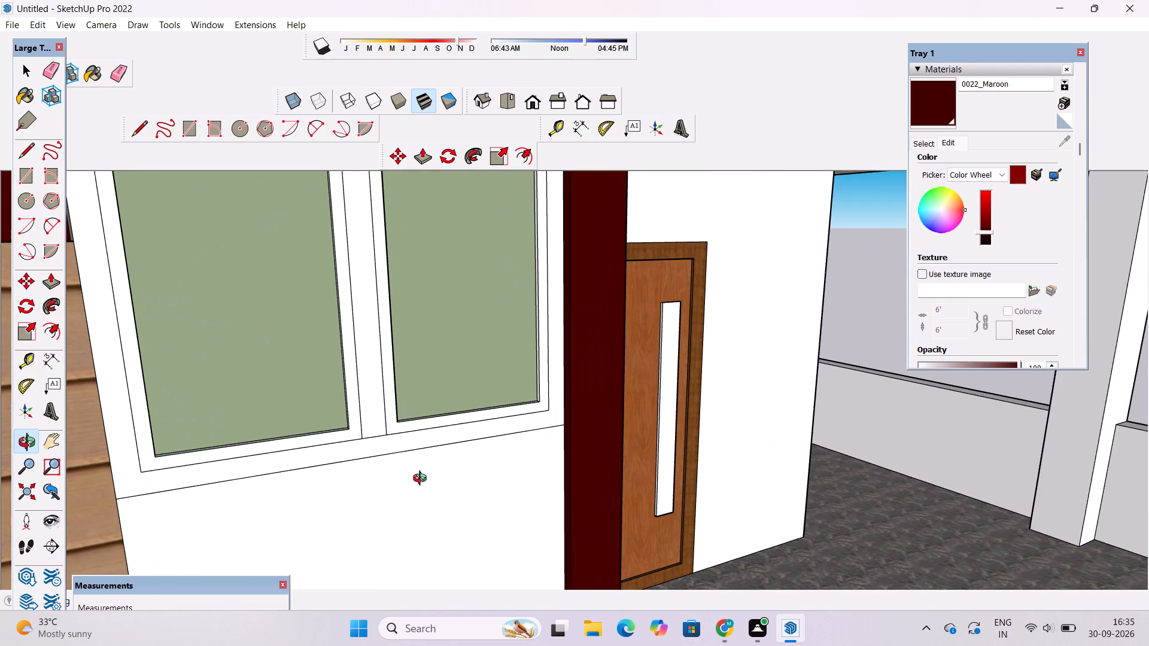
{"action": "scroll", "coordinate": [422, 480], "scroll_direction": "down", "scroll_amount": 4}
{"action": "scroll", "coordinate": [422, 480], "scroll_direction": "up", "scroll_amount": 3}
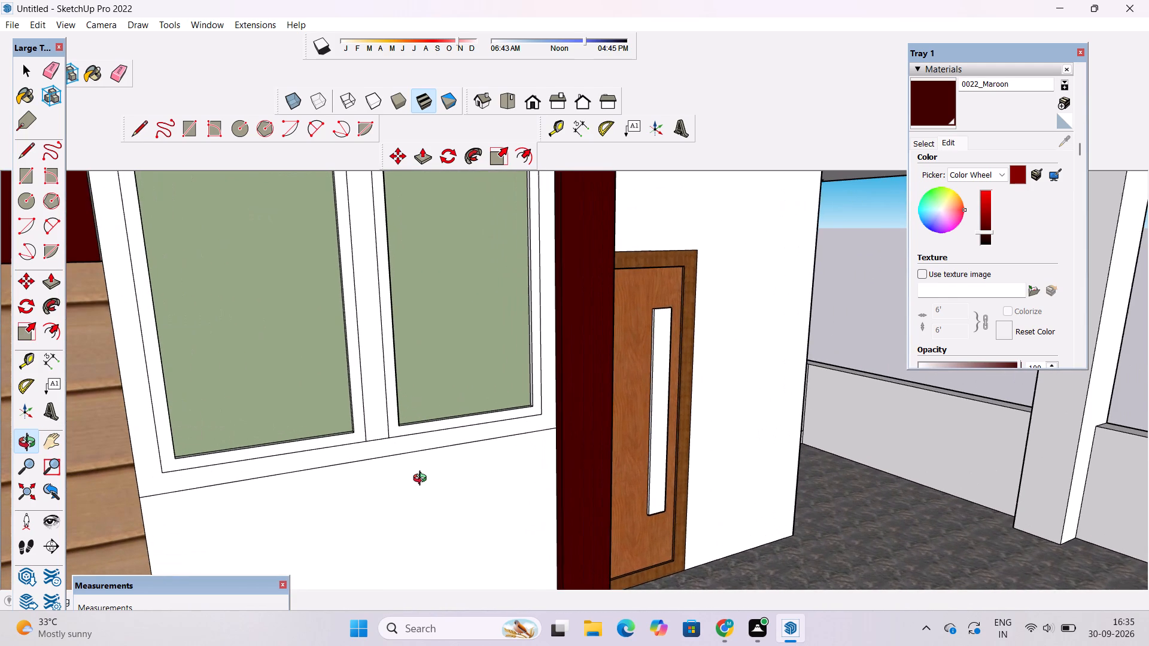
{"action": "scroll", "coordinate": [422, 480], "scroll_direction": "down", "scroll_amount": 3}
{"action": "left_click_drag", "start_coordinate": [479, 437], "coordinate": [474, 472]}
{"action": "scroll", "coordinate": [474, 472], "scroll_direction": "down", "scroll_amount": 6}
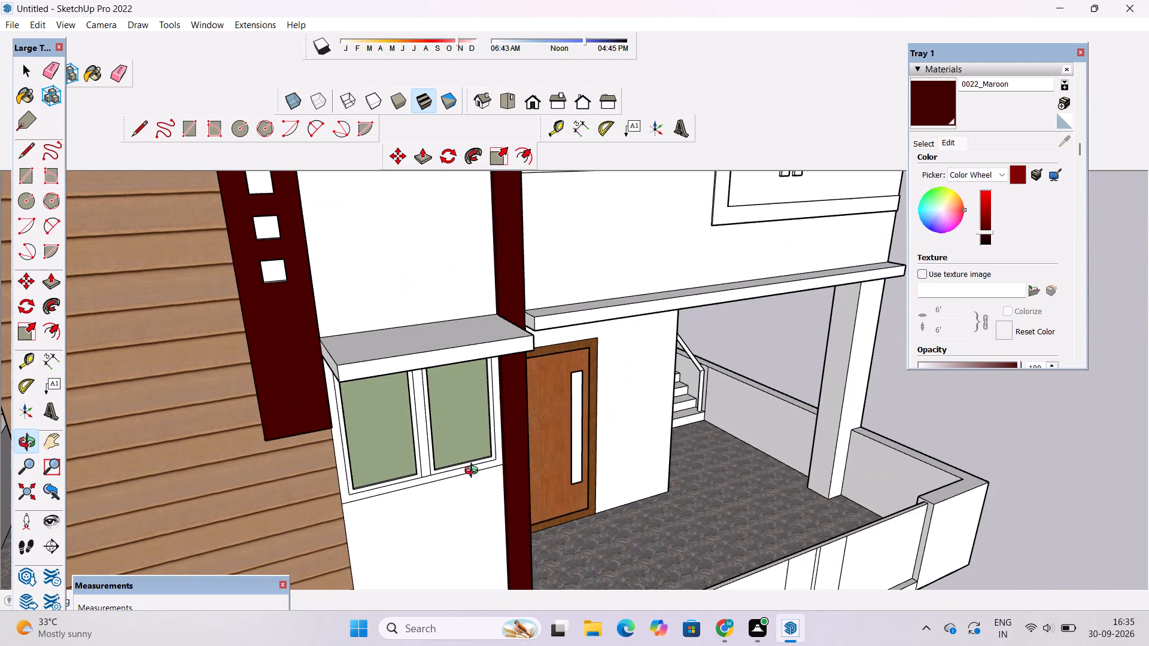
{"action": "scroll", "coordinate": [470, 459], "scroll_direction": "down", "scroll_amount": 9}
{"action": "scroll", "coordinate": [460, 362], "scroll_direction": "up", "scroll_amount": 10}
Paint the underside of the maroon frame's short leg, beside the ground-floor window, with 0022_Maroon.
{"action": "left_click_drag", "start_coordinate": [479, 417], "coordinate": [184, 438]}
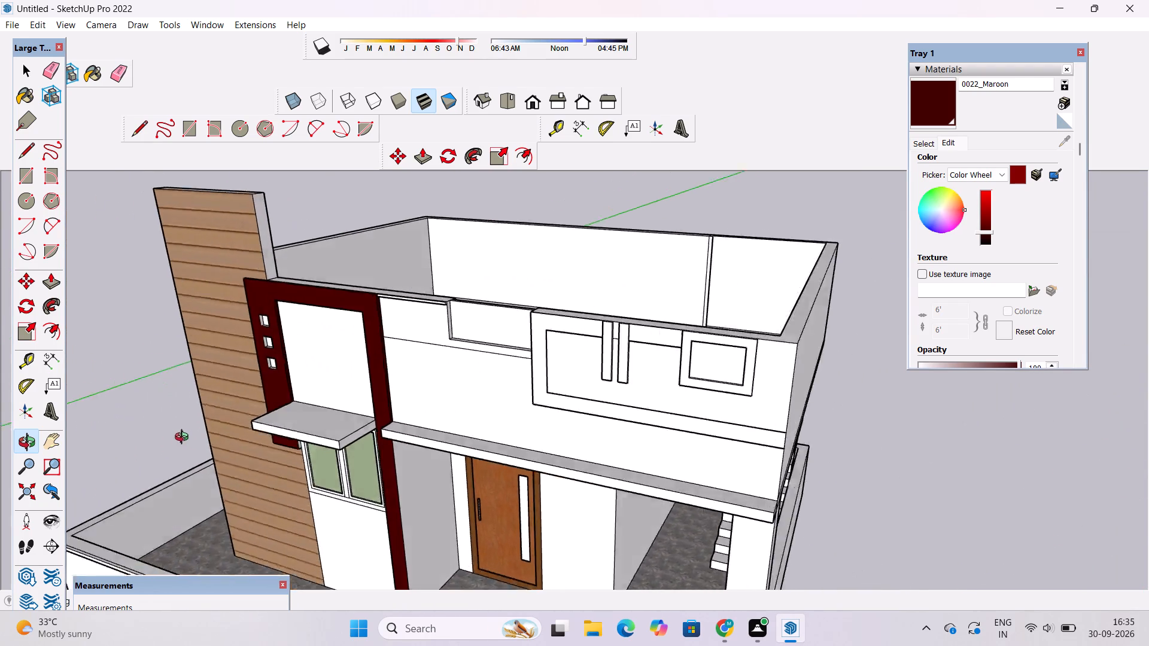
{"action": "left_click_drag", "start_coordinate": [184, 438], "coordinate": [184, 439]}
{"action": "left_click_drag", "start_coordinate": [239, 459], "coordinate": [403, 330]}
{"action": "scroll", "coordinate": [352, 351], "scroll_direction": "up", "scroll_amount": 4}
{"action": "left_click_drag", "start_coordinate": [248, 381], "coordinate": [414, 428]}
{"action": "left_click_drag", "start_coordinate": [419, 446], "coordinate": [391, 353], "text": "shift"}
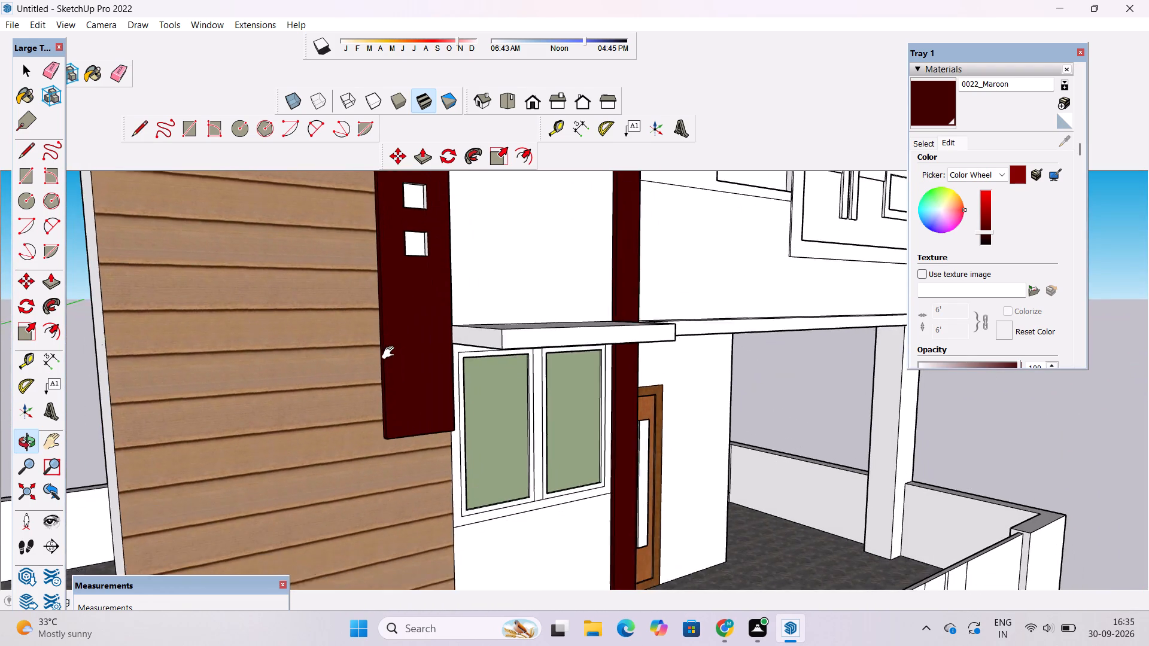
{"action": "left_click_drag", "start_coordinate": [391, 353], "coordinate": [390, 351], "text": "shift"}
{"action": "left_click_drag", "start_coordinate": [379, 403], "coordinate": [354, 282]}
{"action": "left_click", "coordinate": [924, 109]}
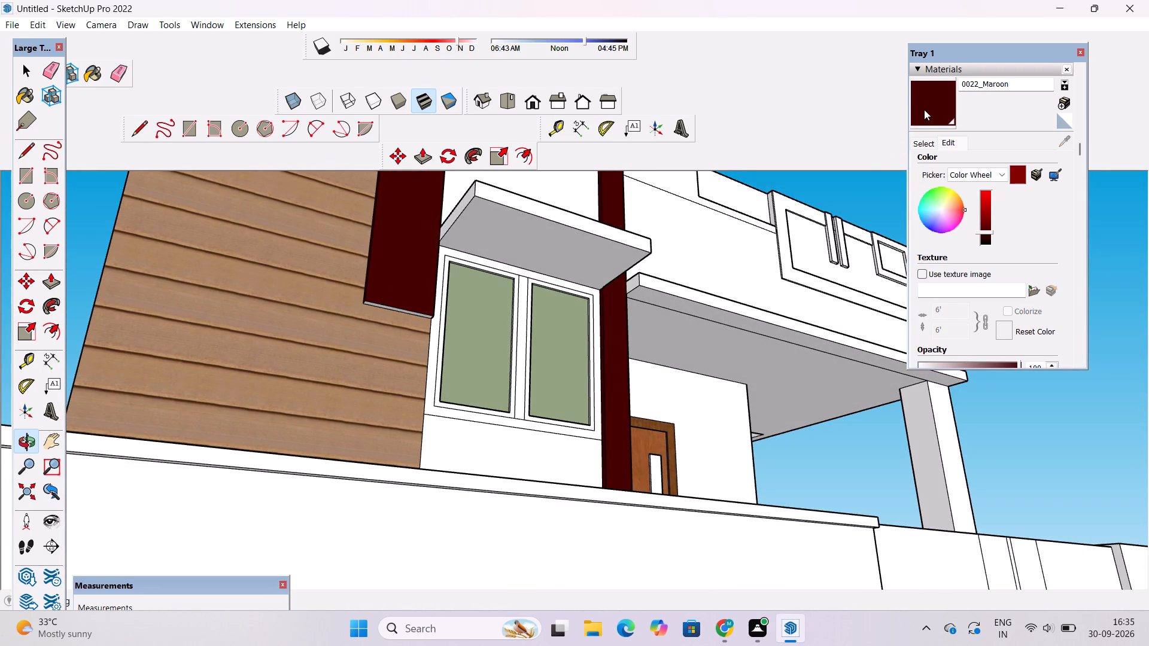
{"action": "scroll", "coordinate": [445, 308], "scroll_direction": "up", "scroll_amount": 10}
{"action": "left_click", "coordinate": [421, 323]}
{"action": "scroll", "coordinate": [388, 329], "scroll_direction": "down", "scroll_amount": 6}
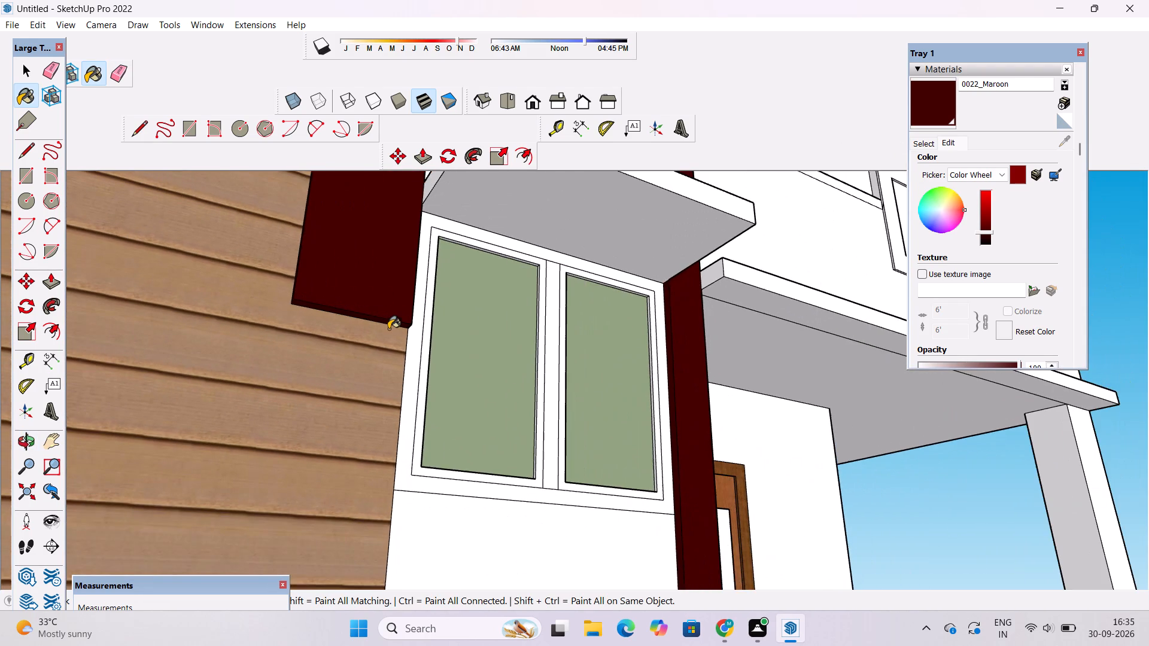
Examine the maroon frame, window canopy and parapet from the front and from above.
{"action": "key", "text": "o"}
{"action": "scroll", "coordinate": [496, 278], "scroll_direction": "down", "scroll_amount": 6}
{"action": "left_click_drag", "start_coordinate": [585, 352], "coordinate": [567, 502]}
{"action": "left_click_drag", "start_coordinate": [567, 502], "coordinate": [501, 313], "text": "shift"}
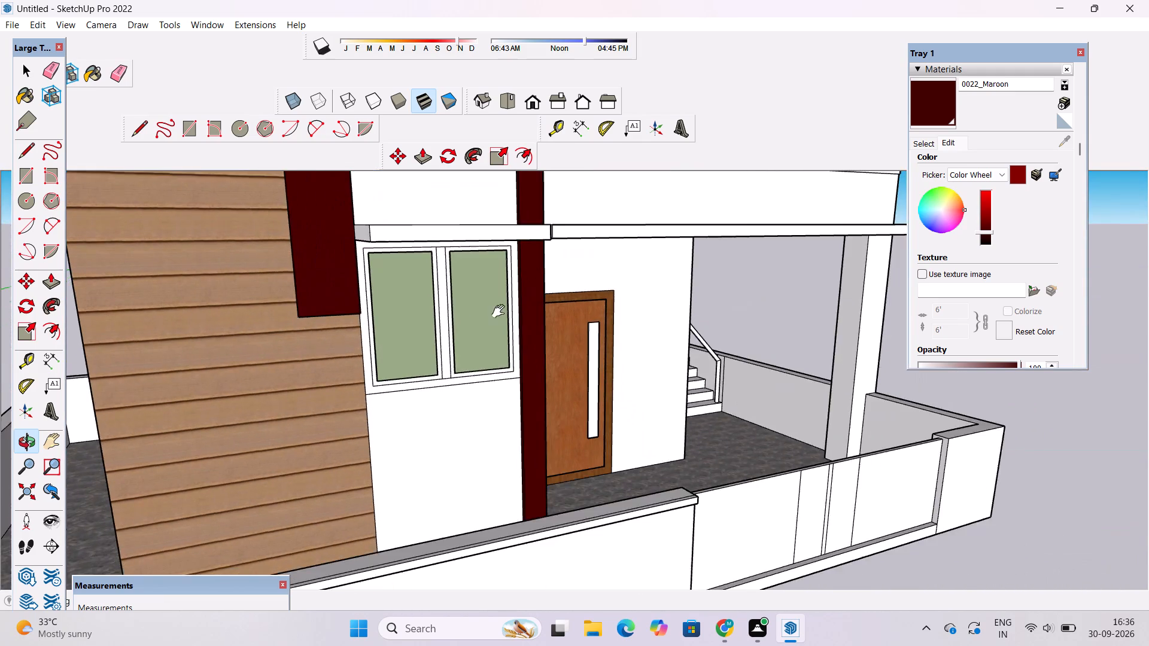
{"action": "left_click_drag", "start_coordinate": [531, 388], "coordinate": [278, 473]}
{"action": "left_click_drag", "start_coordinate": [342, 438], "coordinate": [424, 543], "text": "shift"}
{"action": "scroll", "coordinate": [426, 522], "scroll_direction": "down", "scroll_amount": 2}
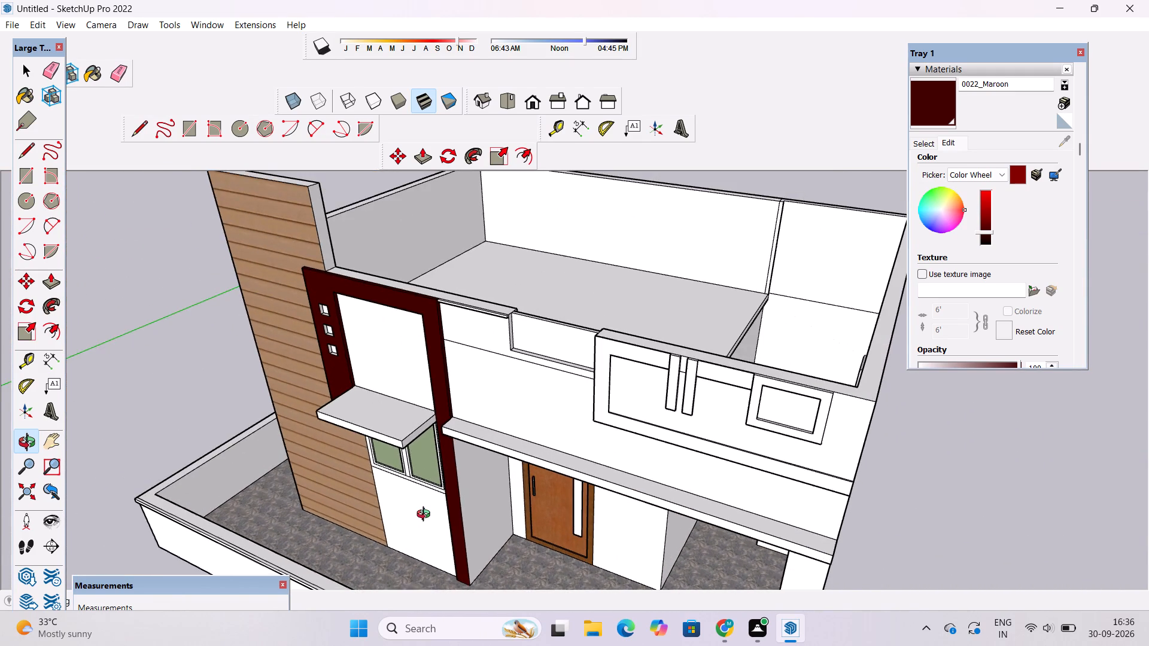
Paint the front face and thin top edge of the raised upper-floor frame beside the parapet with 0022_Maroon.
{"action": "left_click_drag", "start_coordinate": [426, 516], "coordinate": [481, 435]}
{"action": "scroll", "coordinate": [482, 429], "scroll_direction": "down", "scroll_amount": 5}
{"action": "left_click_drag", "start_coordinate": [488, 419], "coordinate": [364, 485], "text": "shift"}
{"action": "left_click_drag", "start_coordinate": [375, 482], "coordinate": [465, 504]}
{"action": "scroll", "coordinate": [508, 467], "scroll_direction": "up", "scroll_amount": 2}
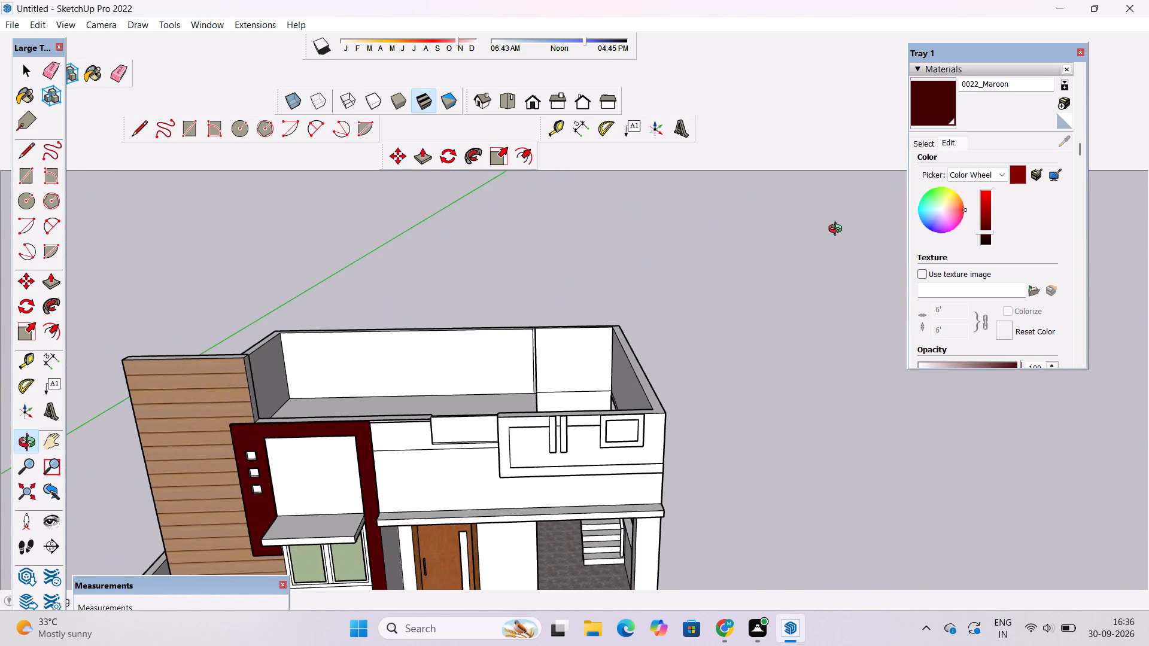
{"action": "left_click", "coordinate": [936, 106]}
{"action": "scroll", "coordinate": [541, 411], "scroll_direction": "up", "scroll_amount": 10}
{"action": "left_click", "coordinate": [538, 421]}
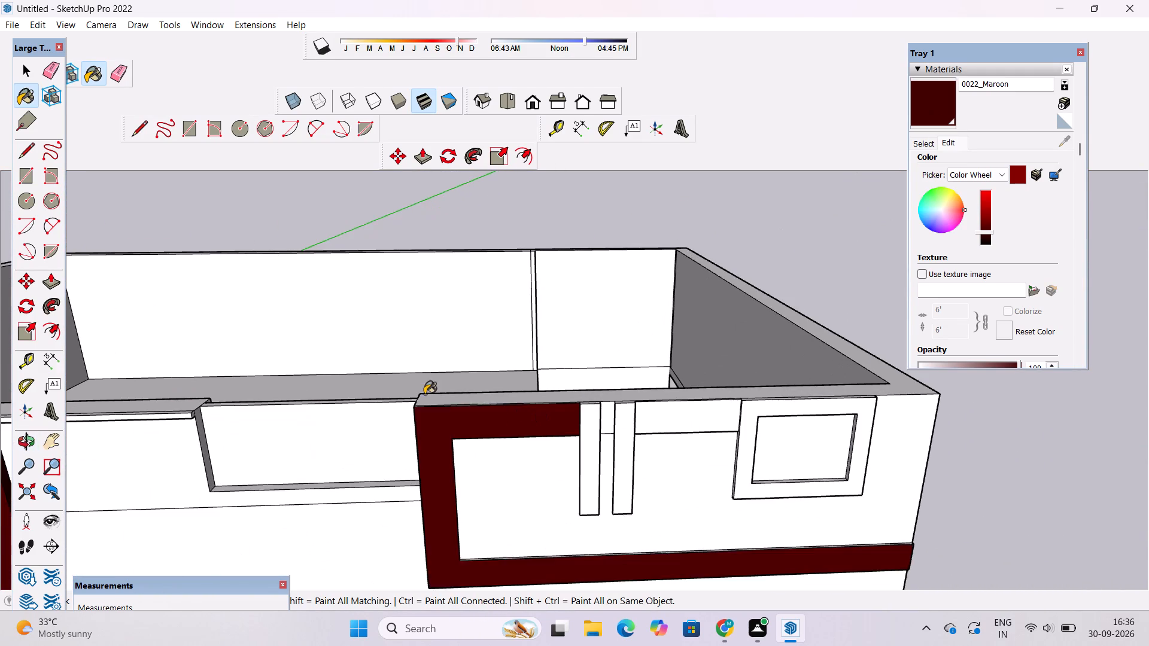
{"action": "scroll", "coordinate": [424, 394], "scroll_direction": "down", "scroll_amount": 4}
{"action": "scroll", "coordinate": [496, 401], "scroll_direction": "up", "scroll_amount": 20}
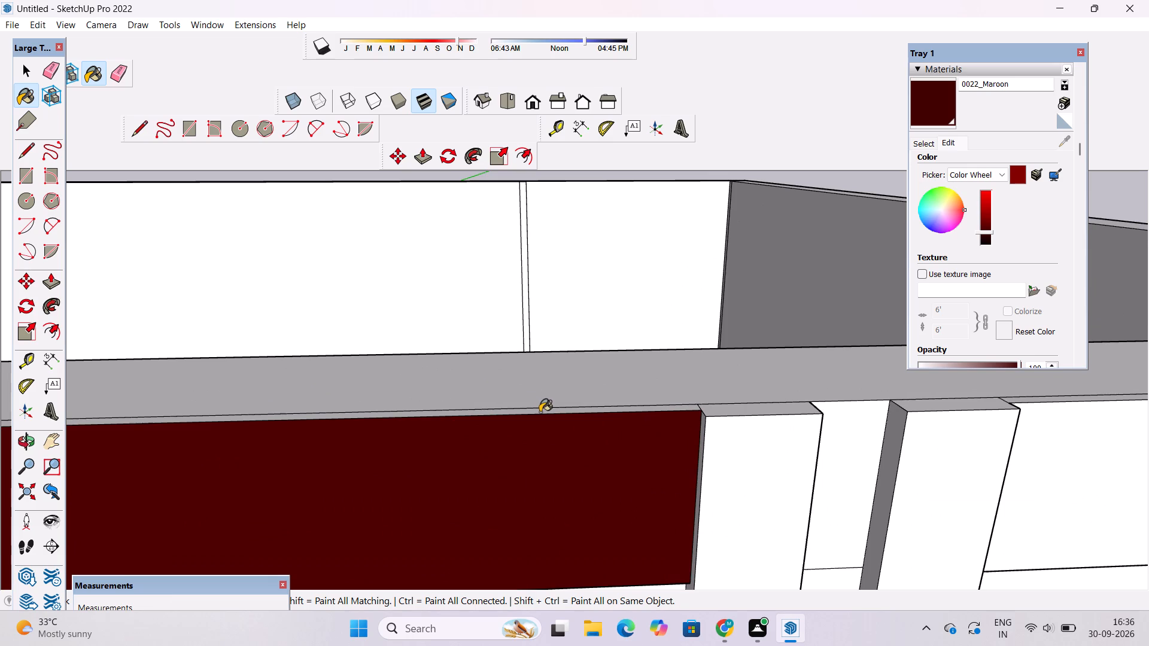
{"action": "left_click", "coordinate": [540, 412]}
{"action": "scroll", "coordinate": [526, 365], "scroll_direction": "down", "scroll_amount": 14}
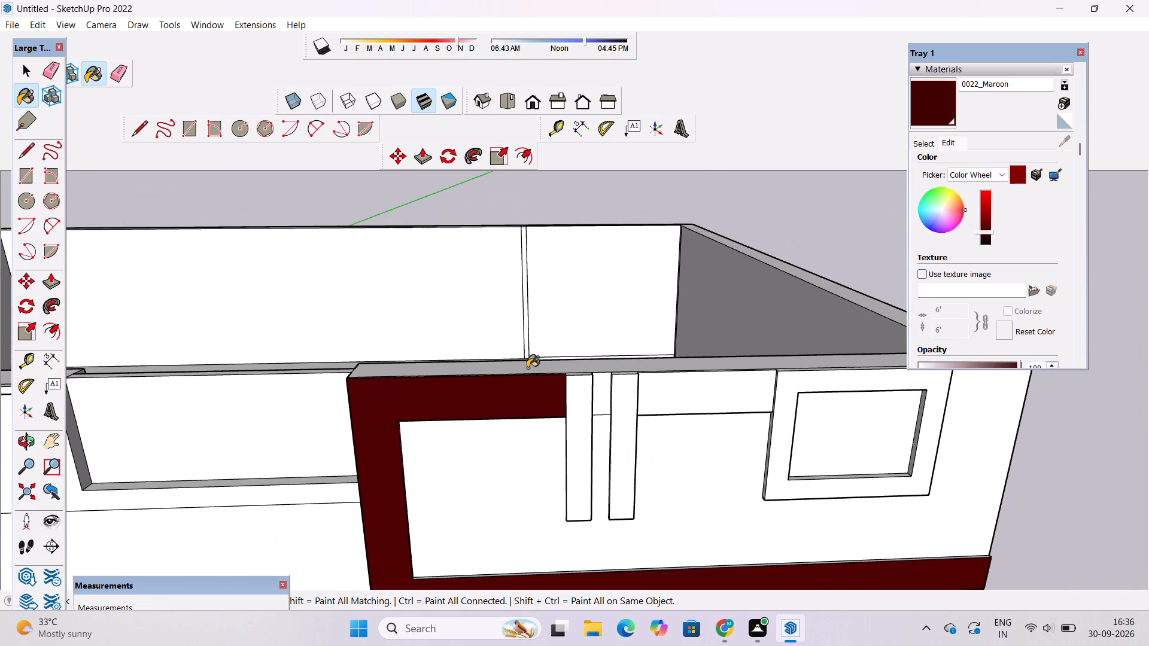
Paint the recessed panel inside the small square upper-floor frame with 0022_Maroon.
{"action": "scroll", "coordinate": [890, 440], "scroll_direction": "up", "scroll_amount": 4}
{"action": "left_click", "coordinate": [818, 426]}
{"action": "scroll", "coordinate": [503, 432], "scroll_direction": "down", "scroll_amount": 7}
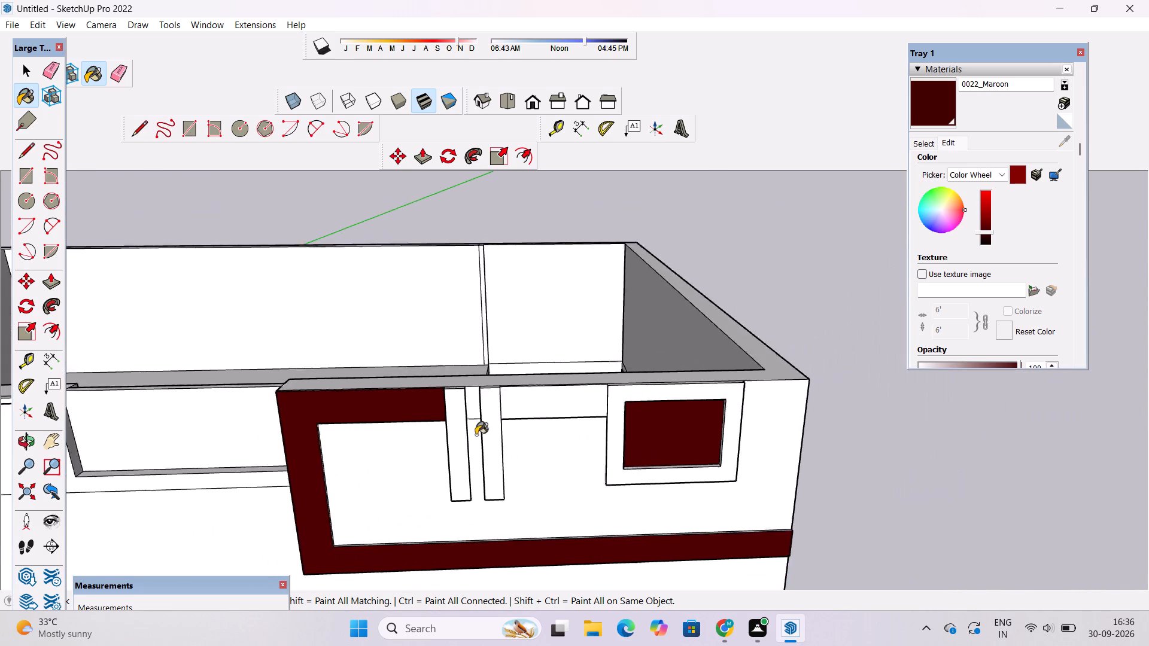
Paint the upper-floor frame's outer side edge and the inner ledge of its bottom bar with 0022_Maroon.
{"action": "scroll", "coordinate": [476, 435], "scroll_direction": "down", "scroll_amount": 8}
{"action": "key", "text": "o"}
{"action": "left_click_drag", "start_coordinate": [529, 499], "coordinate": [688, 374]}
{"action": "scroll", "coordinate": [671, 361], "scroll_direction": "up", "scroll_amount": 4}
{"action": "left_click_drag", "start_coordinate": [579, 331], "coordinate": [640, 471]}
{"action": "scroll", "coordinate": [646, 364], "scroll_direction": "up", "scroll_amount": 9}
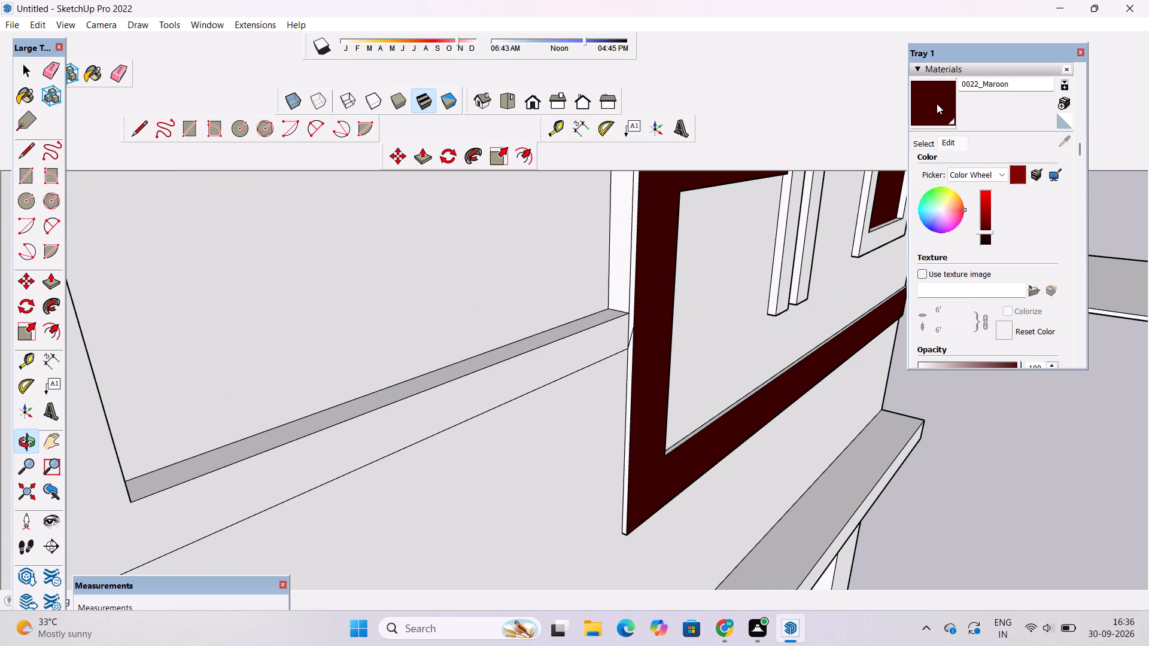
{"action": "left_click", "coordinate": [940, 102]}
{"action": "scroll", "coordinate": [631, 389], "scroll_direction": "up", "scroll_amount": 4}
{"action": "left_click", "coordinate": [632, 337]}
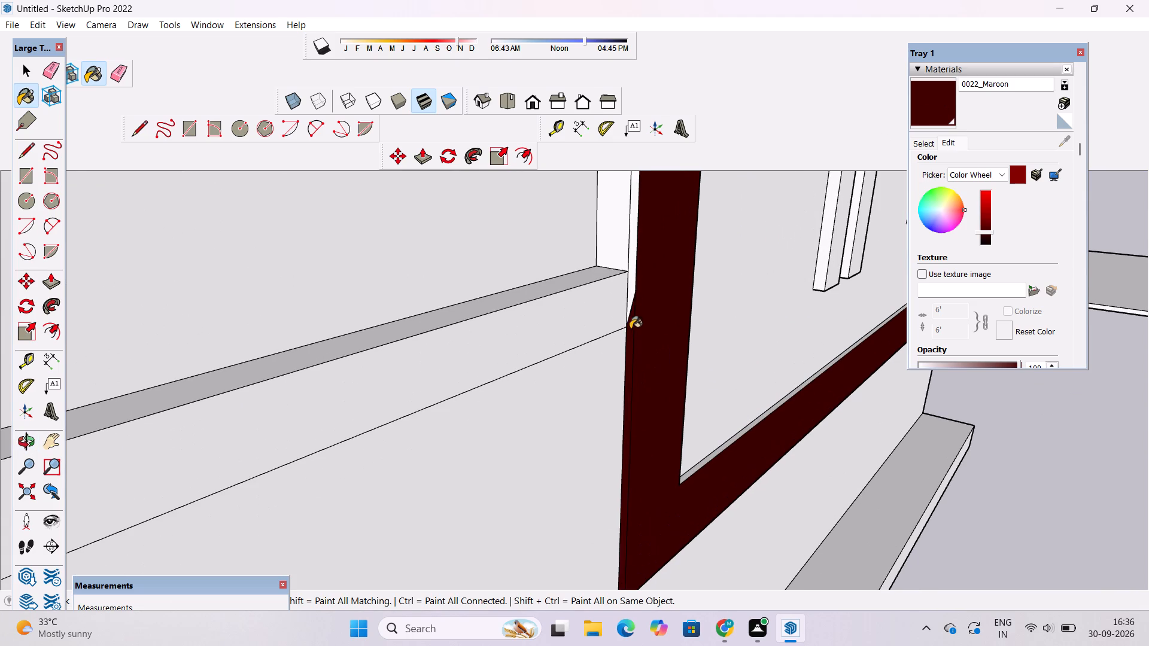
{"action": "left_click", "coordinate": [630, 294]}
{"action": "scroll", "coordinate": [490, 364], "scroll_direction": "down", "scroll_amount": 4}
{"action": "scroll", "coordinate": [680, 388], "scroll_direction": "up", "scroll_amount": 9}
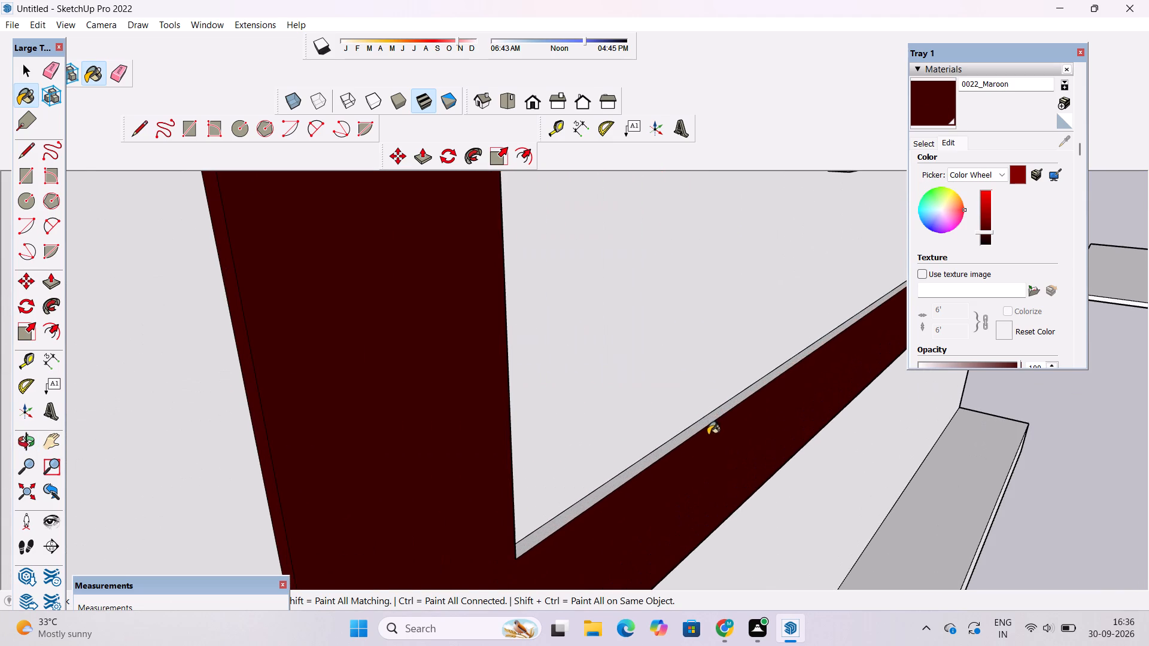
{"action": "left_click", "coordinate": [705, 420]}
Paint the underside of the upper-floor frame's top bar and both inner faces of its vertical leg with 0022_Maroon.
{"action": "key", "text": "o"}
{"action": "left_click_drag", "start_coordinate": [767, 446], "coordinate": [433, 468]}
{"action": "scroll", "coordinate": [433, 468], "scroll_direction": "down", "scroll_amount": 3}
{"action": "left_click_drag", "start_coordinate": [433, 468], "coordinate": [478, 599], "text": "shift"}
{"action": "scroll", "coordinate": [467, 517], "scroll_direction": "down", "scroll_amount": 7}
{"action": "left_click_drag", "start_coordinate": [470, 520], "coordinate": [500, 367]}
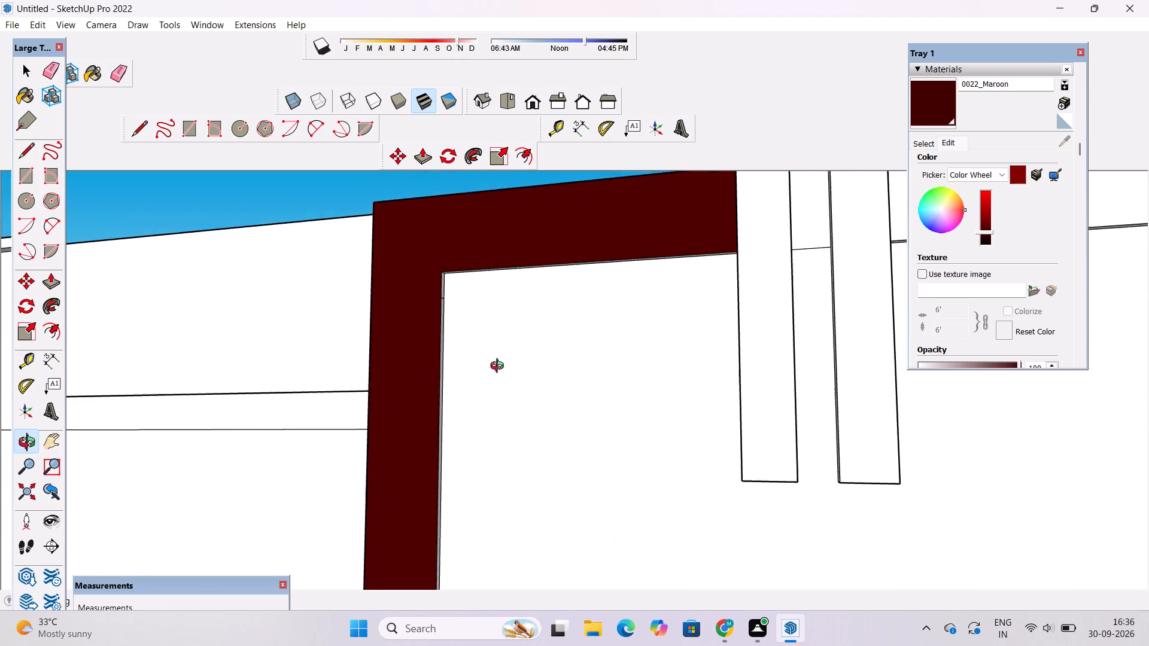
{"action": "left_click_drag", "start_coordinate": [500, 367], "coordinate": [510, 314]}
{"action": "left_click", "coordinate": [933, 103]}
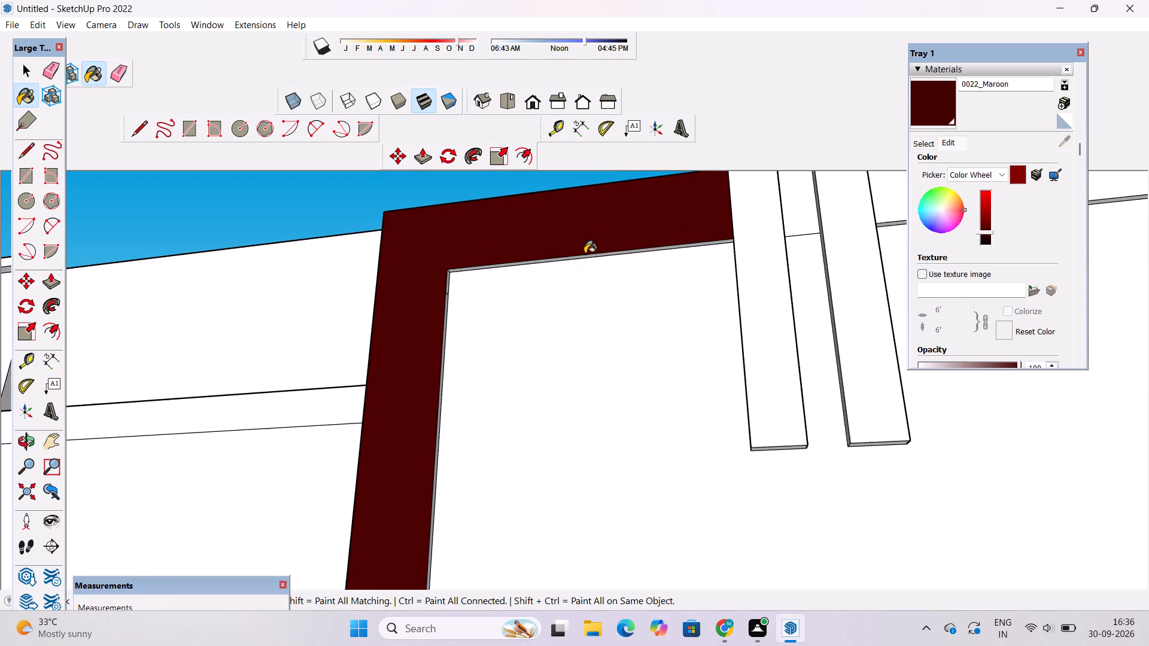
{"action": "scroll", "coordinate": [585, 254], "scroll_direction": "up", "scroll_amount": 7}
{"action": "scroll", "coordinate": [482, 295], "scroll_direction": "up", "scroll_amount": 3}
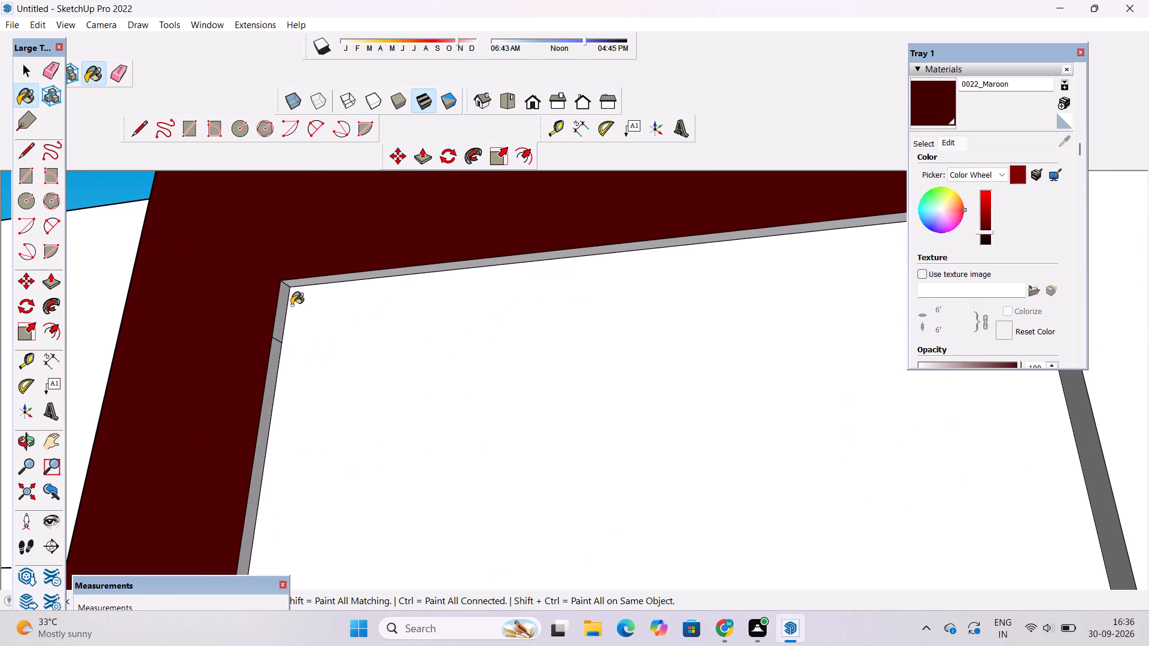
{"action": "scroll", "coordinate": [291, 303], "scroll_direction": "up", "scroll_amount": 4}
{"action": "left_click", "coordinate": [332, 262]}
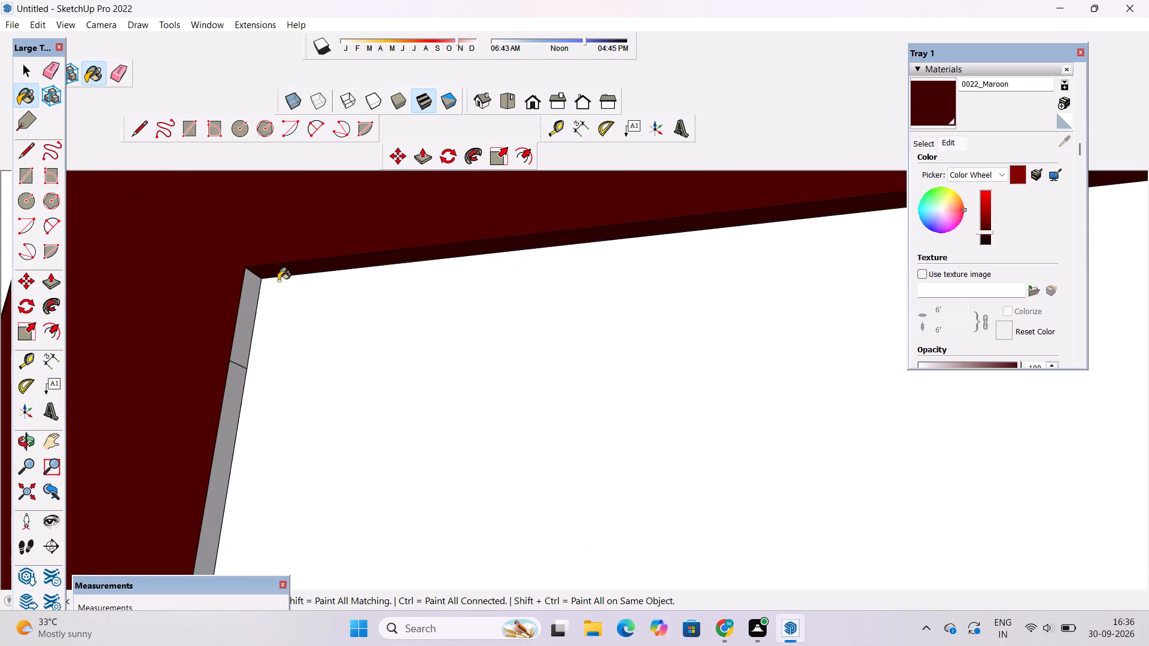
{"action": "left_click", "coordinate": [244, 298]}
{"action": "left_click_drag", "start_coordinate": [227, 392], "coordinate": [239, 380]}
Paint the underside of the upper-floor frame's bottom bar with 0022_Maroon.
{"action": "scroll", "coordinate": [368, 247], "scroll_direction": "down", "scroll_amount": 10}
{"action": "key", "text": "o"}
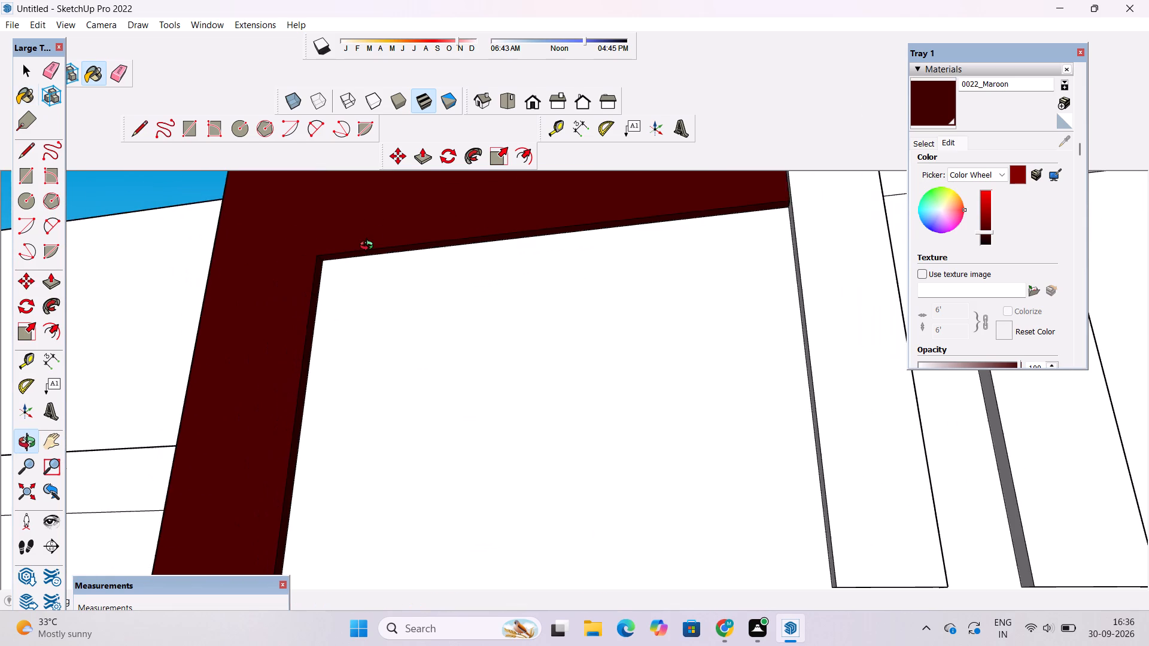
{"action": "scroll", "coordinate": [369, 248], "scroll_direction": "down", "scroll_amount": 8}
{"action": "left_click_drag", "start_coordinate": [409, 361], "coordinate": [420, 207]}
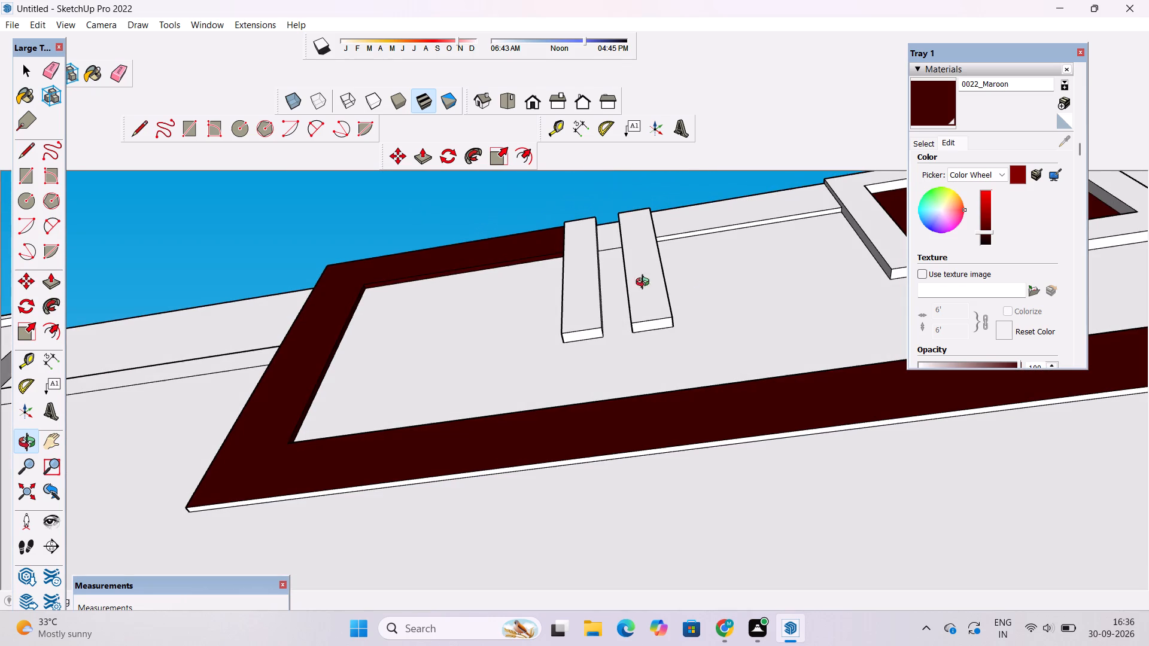
{"action": "left_click", "coordinate": [920, 105]}
{"action": "scroll", "coordinate": [722, 406], "scroll_direction": "up", "scroll_amount": 2}
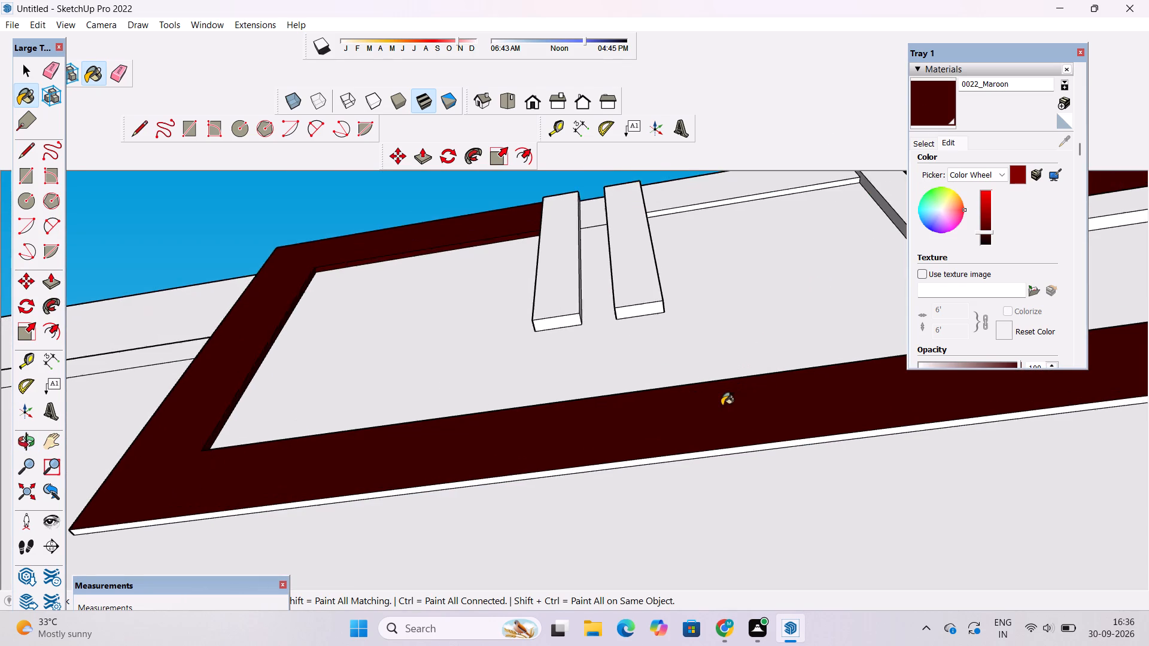
{"action": "scroll", "coordinate": [722, 406], "scroll_direction": "up", "scroll_amount": 6}
{"action": "left_click", "coordinate": [656, 480]}
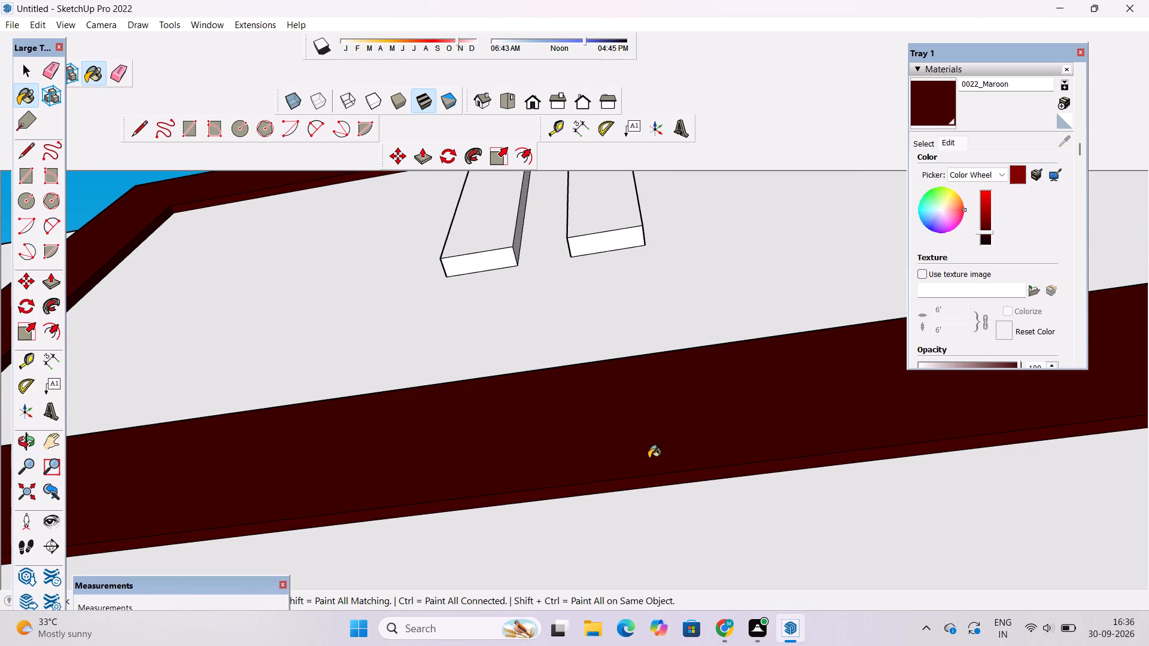
Paint the front, top and stair-side end of the projecting slab band above the entrance with 0022_Maroon.
{"action": "key", "text": "o"}
{"action": "scroll", "coordinate": [638, 428], "scroll_direction": "down", "scroll_amount": 10}
{"action": "left_click_drag", "start_coordinate": [638, 425], "coordinate": [638, 473]}
{"action": "scroll", "coordinate": [611, 426], "scroll_direction": "down", "scroll_amount": 6}
{"action": "left_click_drag", "start_coordinate": [611, 426], "coordinate": [576, 316], "text": "shift"}
{"action": "left_click_drag", "start_coordinate": [579, 311], "coordinate": [618, 453]}
{"action": "scroll", "coordinate": [608, 414], "scroll_direction": "down", "scroll_amount": 7}
{"action": "left_click_drag", "start_coordinate": [616, 457], "coordinate": [475, 542]}
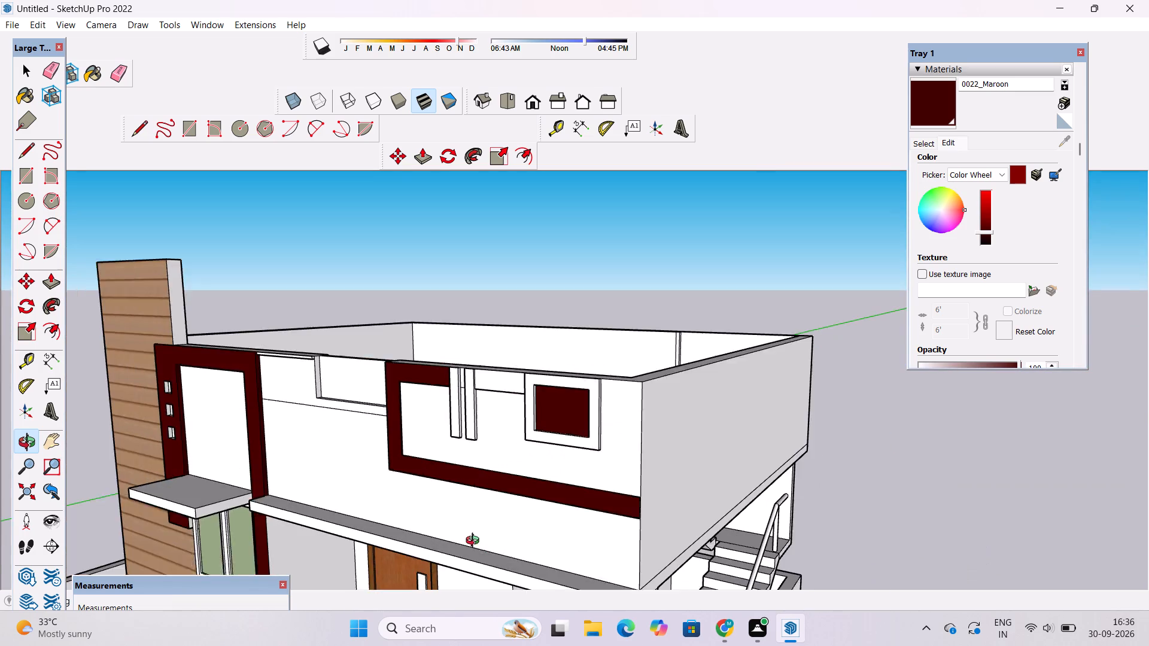
{"action": "left_click_drag", "start_coordinate": [475, 542], "coordinate": [492, 477]}
{"action": "left_click_drag", "start_coordinate": [486, 499], "coordinate": [527, 483]}
{"action": "left_click", "coordinate": [927, 109]}
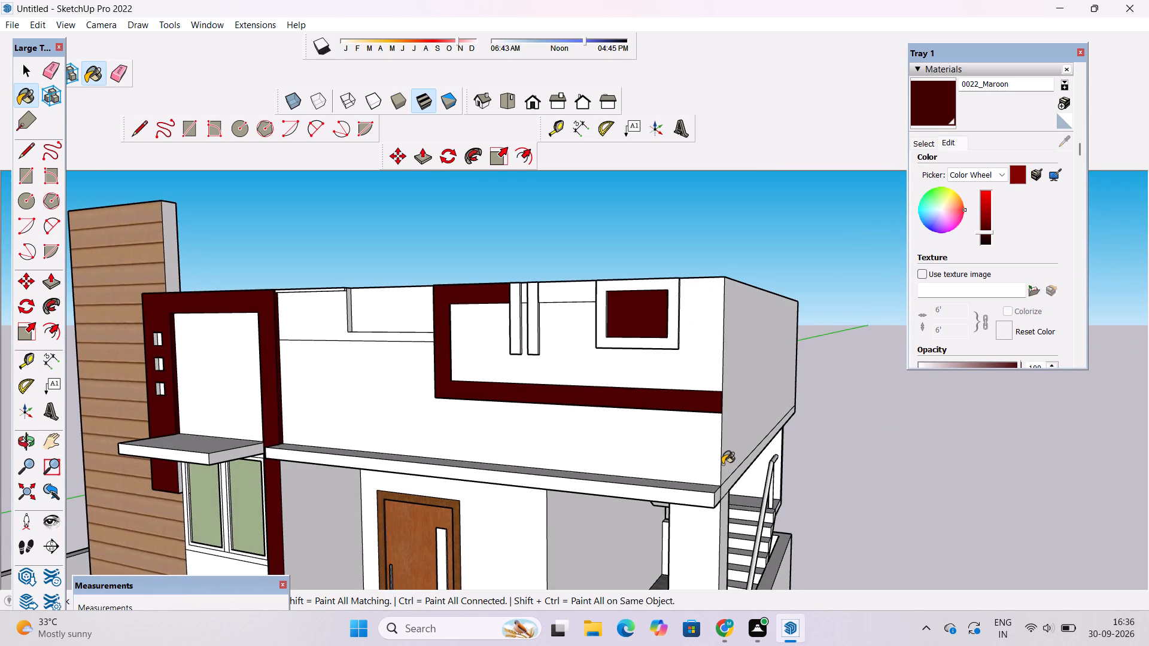
{"action": "scroll", "coordinate": [722, 466], "scroll_direction": "up", "scroll_amount": 7}
{"action": "left_click", "coordinate": [701, 516]}
{"action": "left_click", "coordinate": [701, 509]}
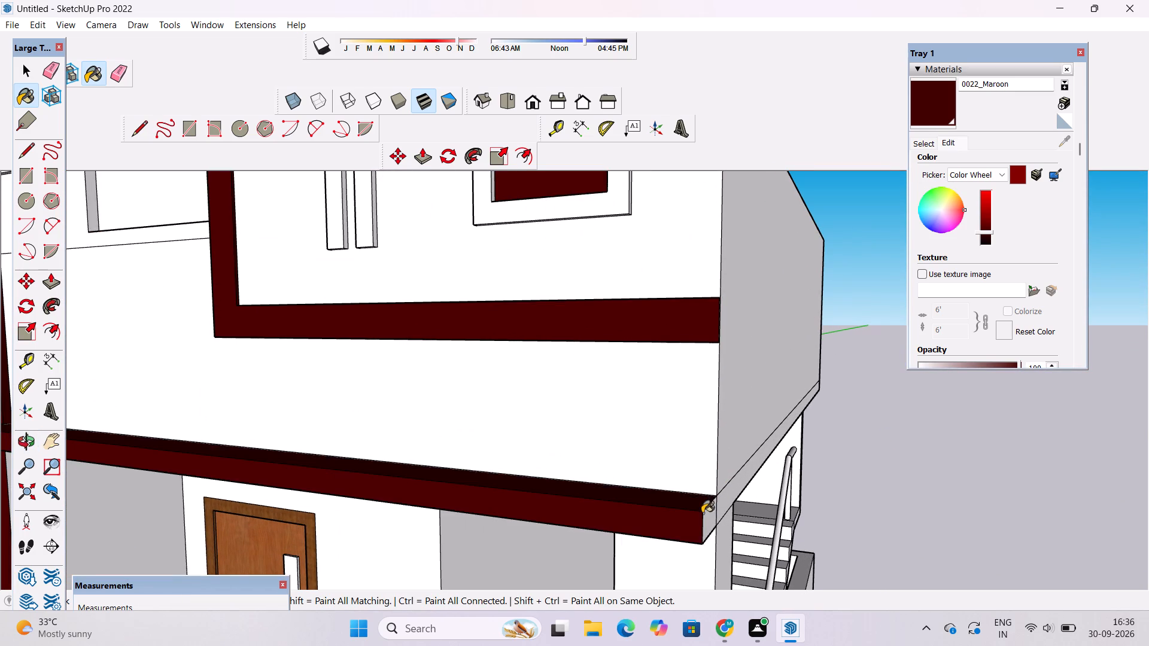
{"action": "left_click", "coordinate": [704, 518]}
Paint the slab band's underside strip and its end beside the tall maroon frame with 0022_Maroon.
{"action": "key", "text": "o"}
{"action": "scroll", "coordinate": [705, 493], "scroll_direction": "down", "scroll_amount": 2}
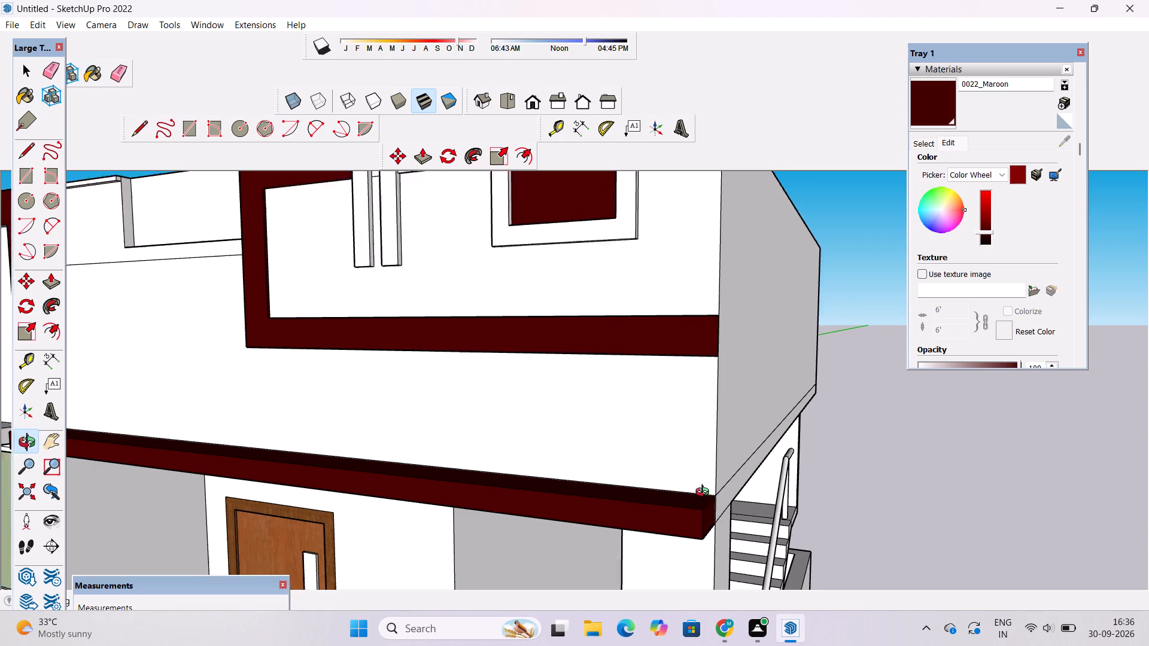
{"action": "scroll", "coordinate": [705, 493], "scroll_direction": "down", "scroll_amount": 3}
{"action": "left_click_drag", "start_coordinate": [194, 453], "coordinate": [424, 397]}
{"action": "scroll", "coordinate": [405, 382], "scroll_direction": "up", "scroll_amount": 3}
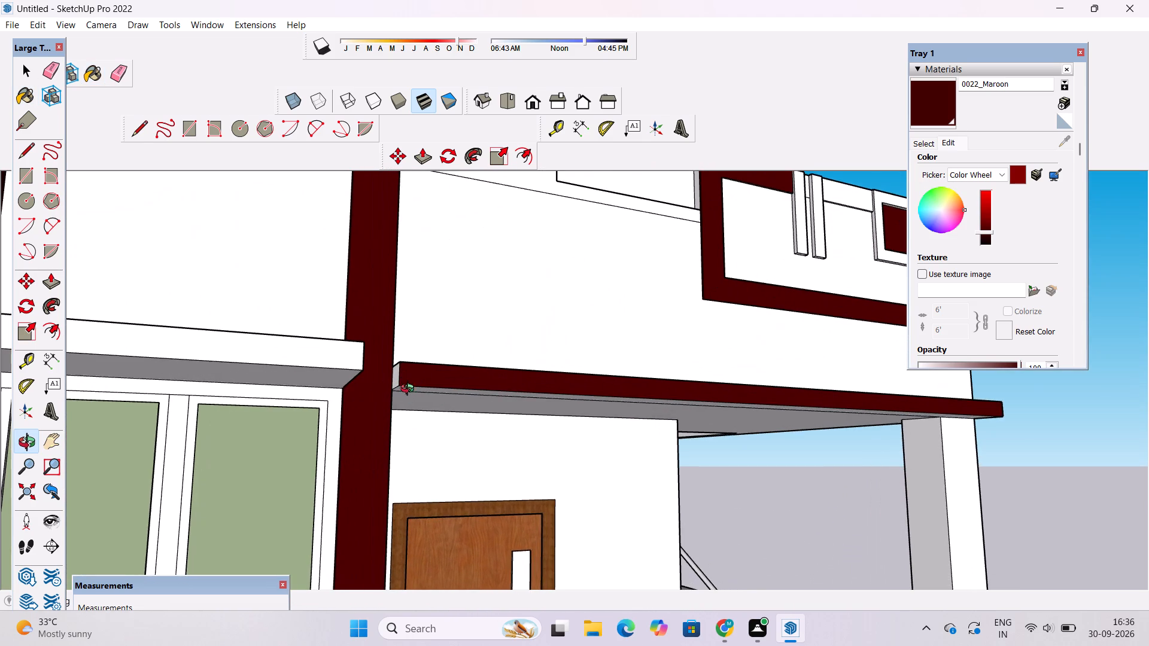
{"action": "left_click", "coordinate": [943, 105]}
{"action": "scroll", "coordinate": [681, 433], "scroll_direction": "up", "scroll_amount": 4}
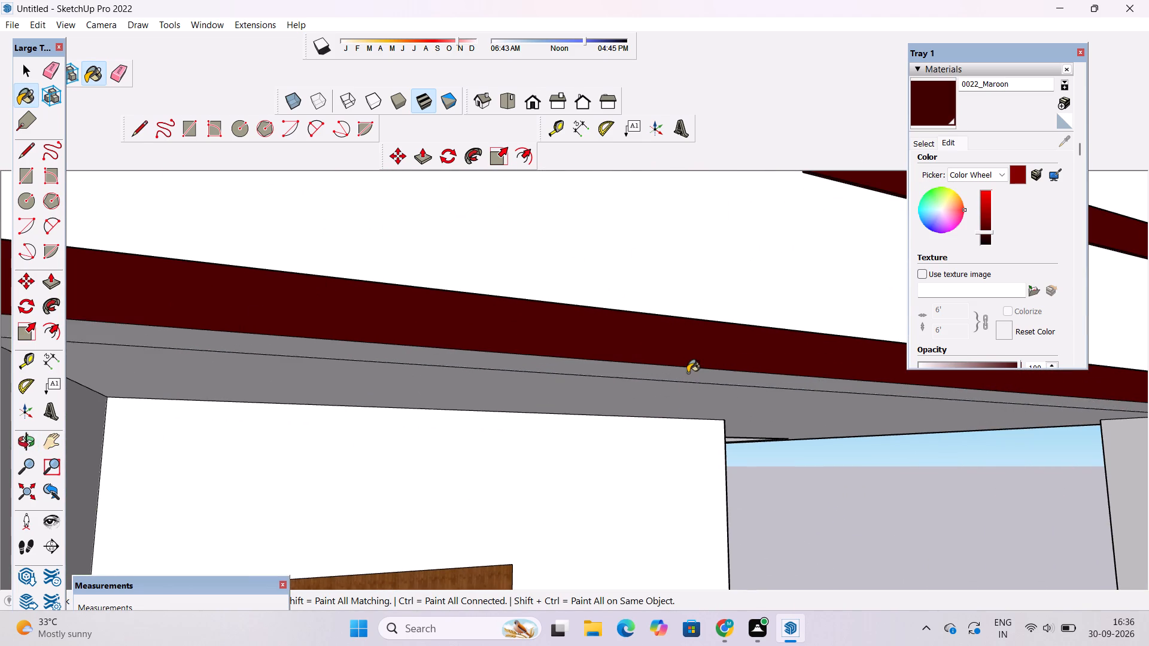
{"action": "left_click", "coordinate": [688, 373]}
{"action": "scroll", "coordinate": [688, 368], "scroll_direction": "down", "scroll_amount": 5}
{"action": "scroll", "coordinate": [272, 321], "scroll_direction": "up", "scroll_amount": 9}
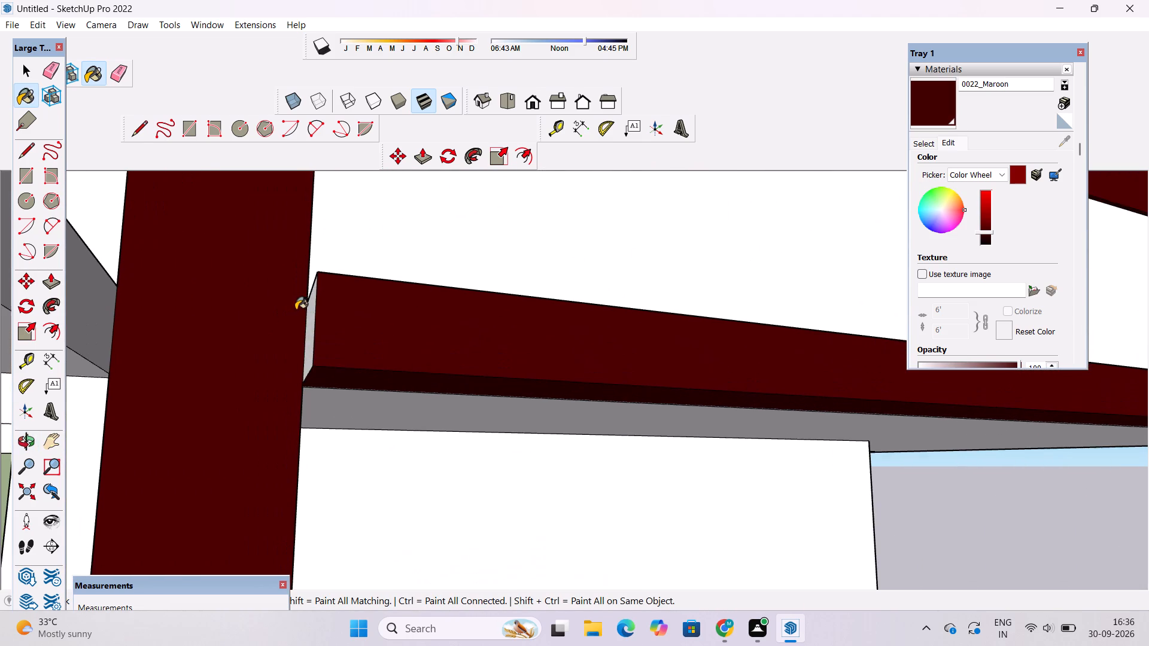
{"action": "left_click", "coordinate": [314, 300]}
Examine the maroon bands and frames across the whole front facade and boundary wall.
{"action": "key", "text": "o"}
{"action": "scroll", "coordinate": [305, 303], "scroll_direction": "down", "scroll_amount": 18}
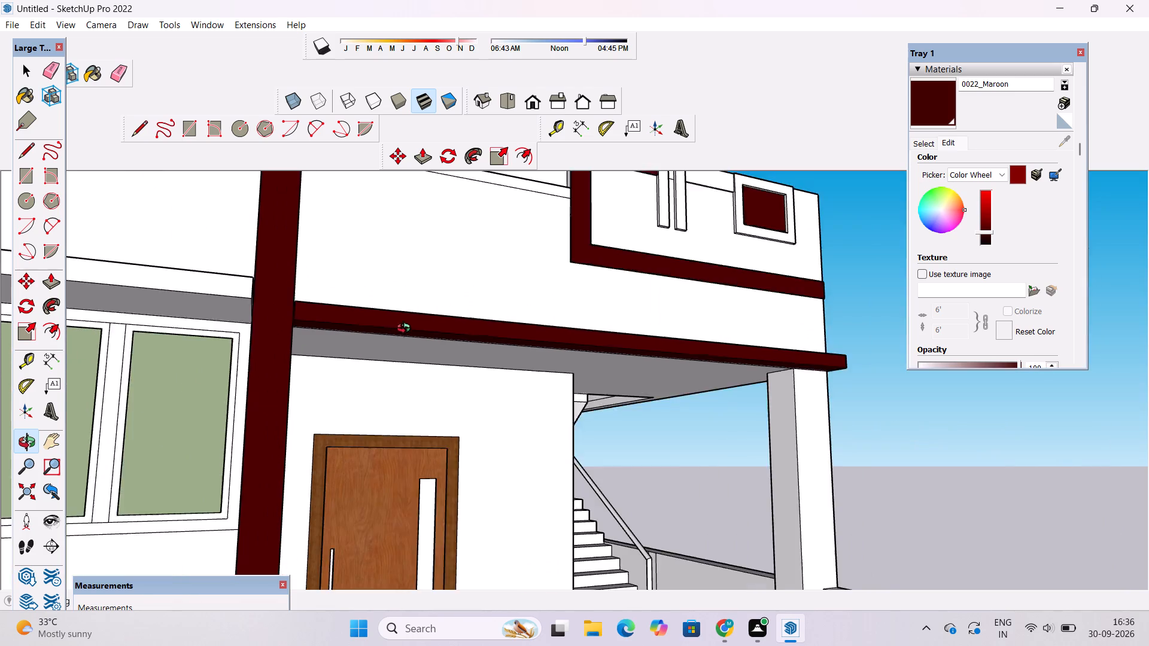
{"action": "left_click_drag", "start_coordinate": [407, 333], "coordinate": [317, 422]}
{"action": "left_click_drag", "start_coordinate": [316, 422], "coordinate": [455, 337], "text": "shift"}
{"action": "scroll", "coordinate": [456, 336], "scroll_direction": "down", "scroll_amount": 3}
{"action": "left_click_drag", "start_coordinate": [456, 336], "coordinate": [460, 348], "text": "shift"}
{"action": "scroll", "coordinate": [460, 348], "scroll_direction": "down", "scroll_amount": 10}
{"action": "left_click_drag", "start_coordinate": [478, 359], "coordinate": [454, 315]}
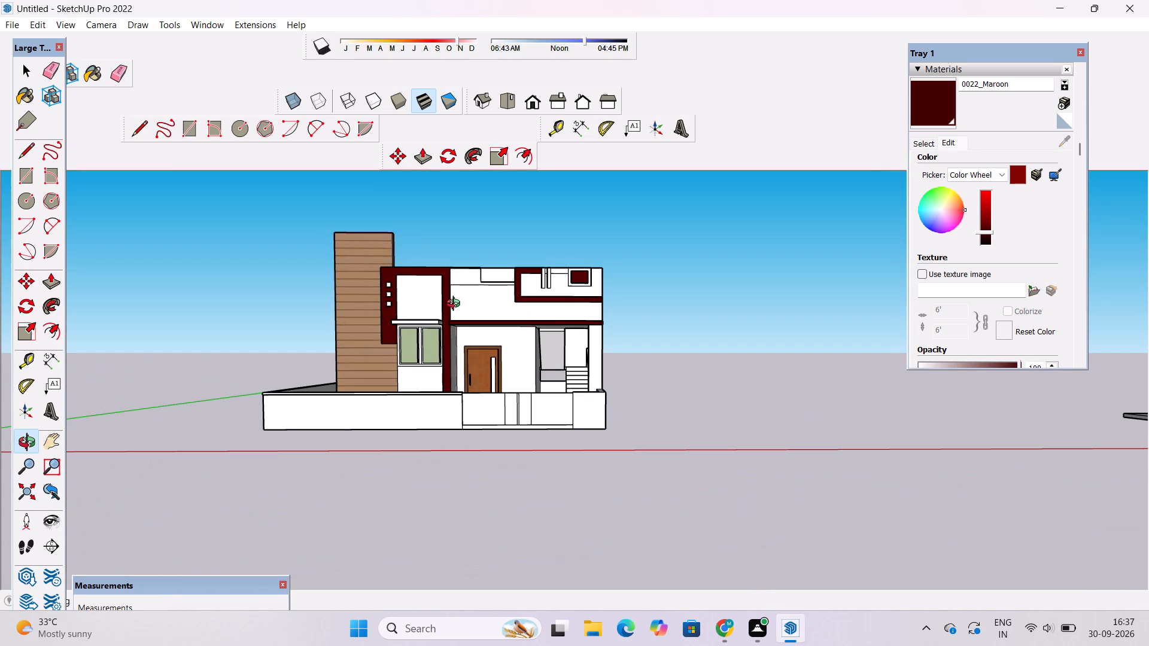
{"action": "scroll", "coordinate": [457, 304], "scroll_direction": "up", "scroll_amount": 3}
{"action": "left_click_drag", "start_coordinate": [488, 293], "coordinate": [386, 306], "text": "shift"}
{"action": "scroll", "coordinate": [384, 306], "scroll_direction": "down", "scroll_amount": 3}
{"action": "left_click_drag", "start_coordinate": [385, 305], "coordinate": [388, 328]}
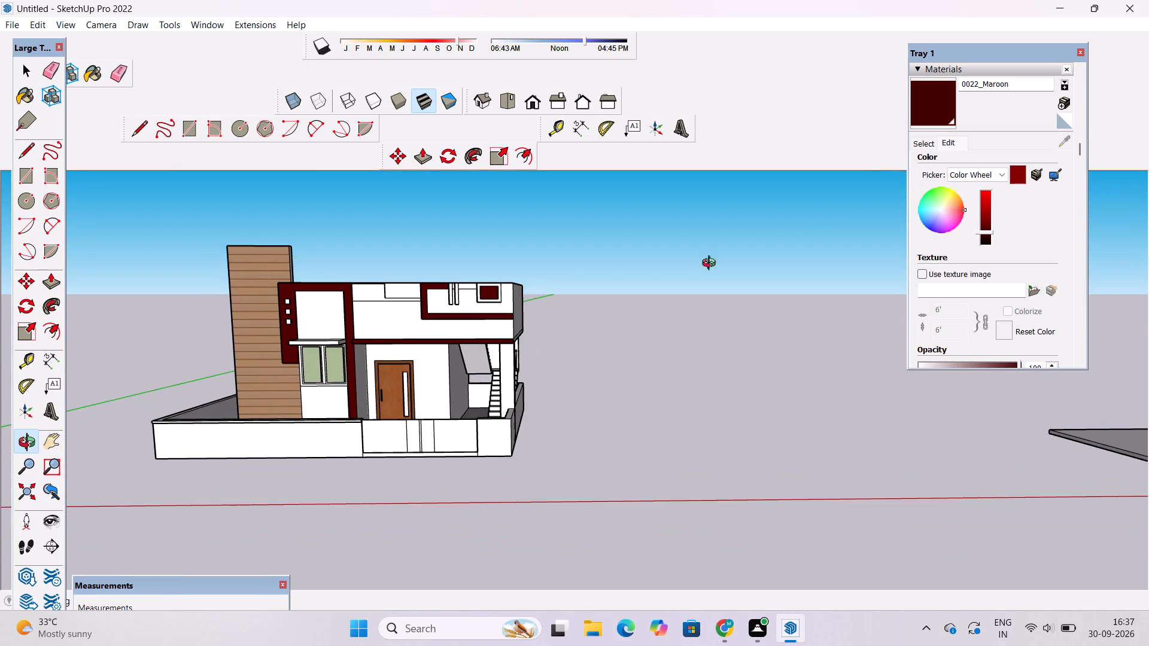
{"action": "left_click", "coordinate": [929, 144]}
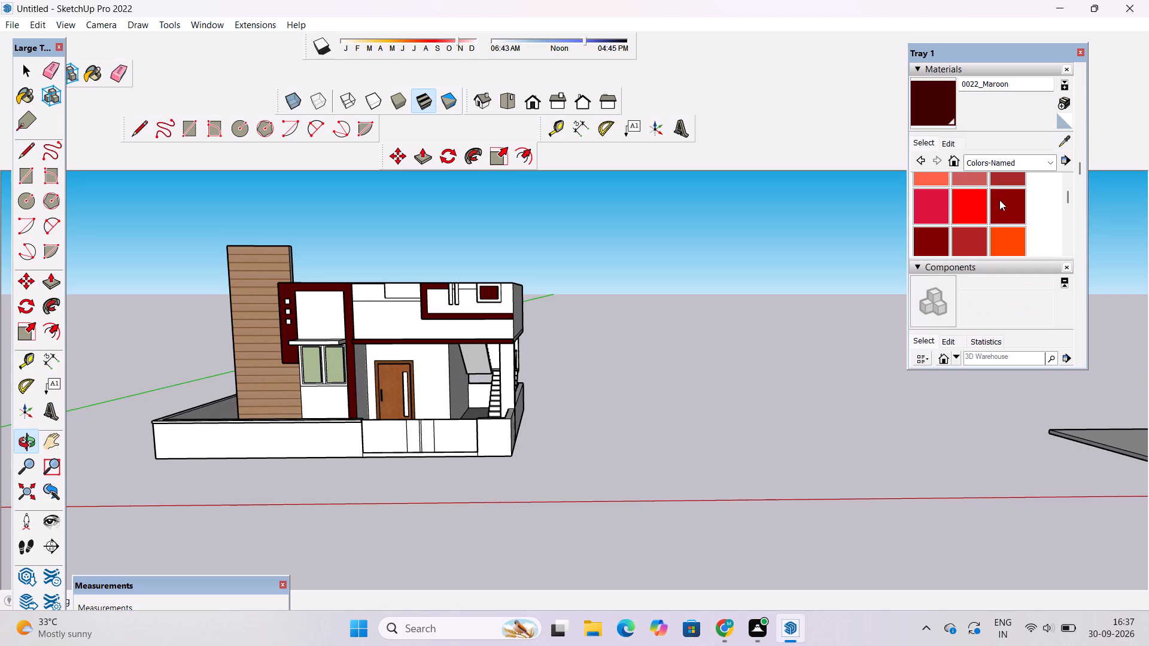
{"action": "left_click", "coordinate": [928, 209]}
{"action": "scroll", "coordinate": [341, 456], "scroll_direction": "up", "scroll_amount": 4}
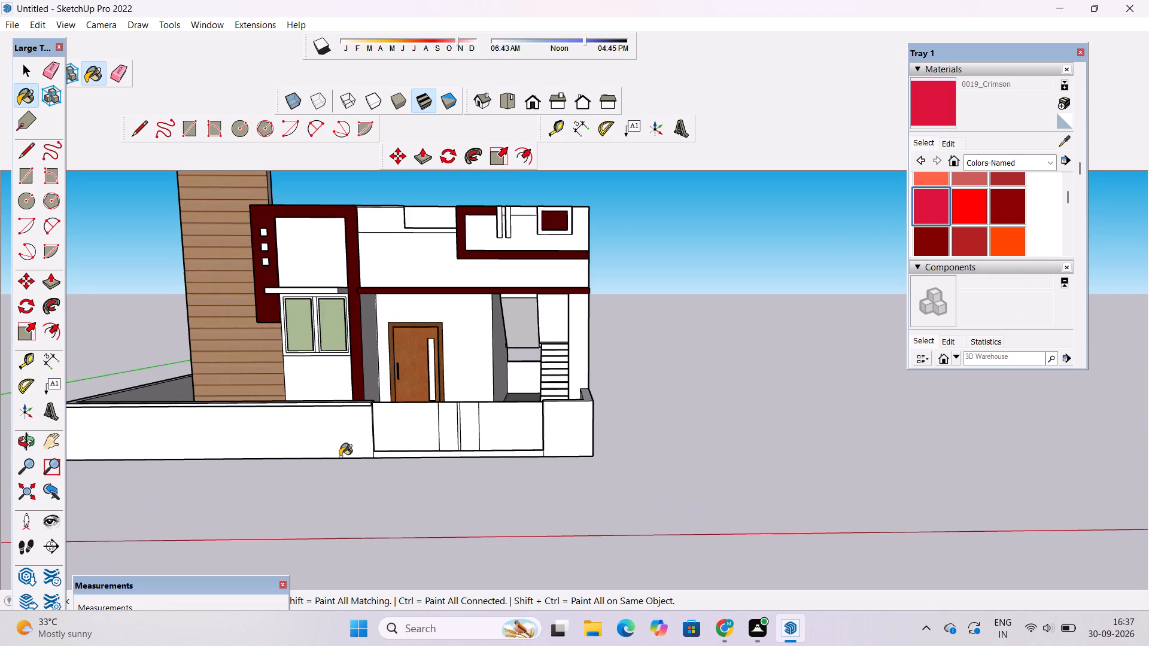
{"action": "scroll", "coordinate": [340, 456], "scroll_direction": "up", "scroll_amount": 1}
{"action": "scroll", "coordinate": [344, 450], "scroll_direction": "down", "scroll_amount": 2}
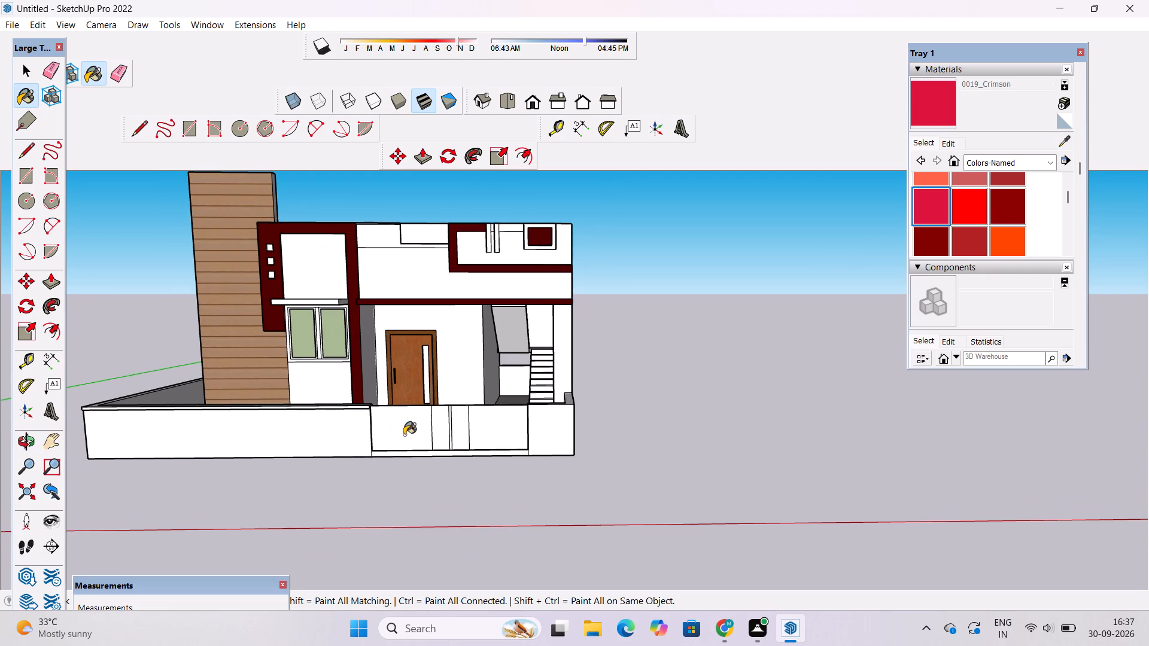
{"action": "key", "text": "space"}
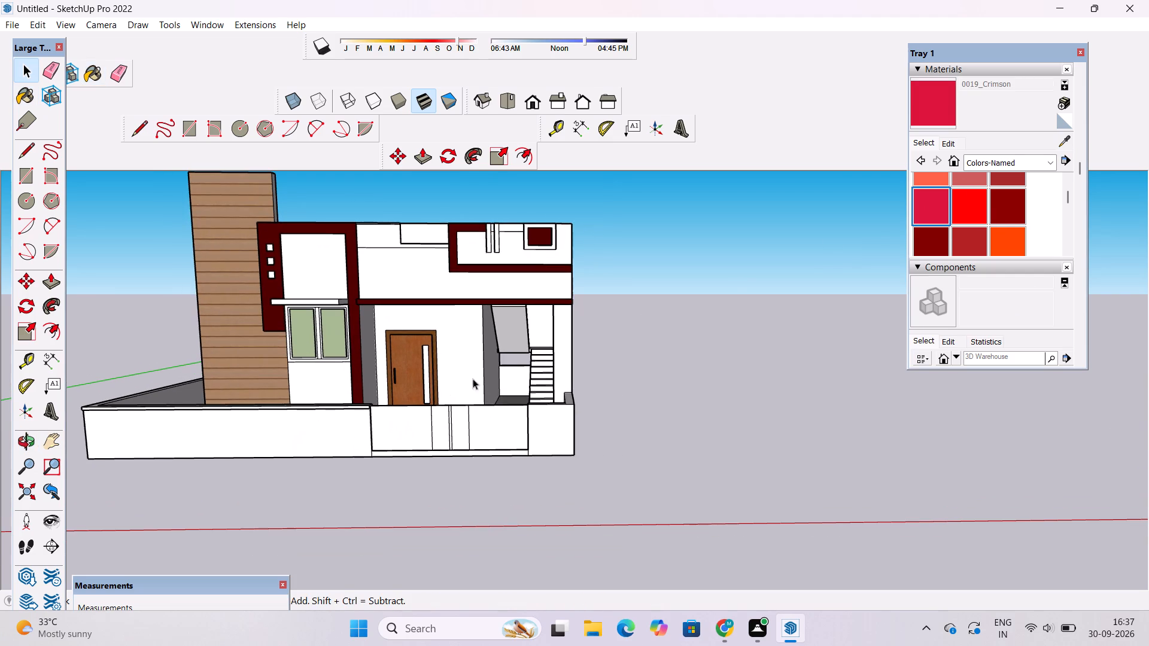
Paint the front coping strip of the boundary wall with 0022_Maroon from the Colors-Named collection.
{"action": "left_click", "coordinate": [926, 243]}
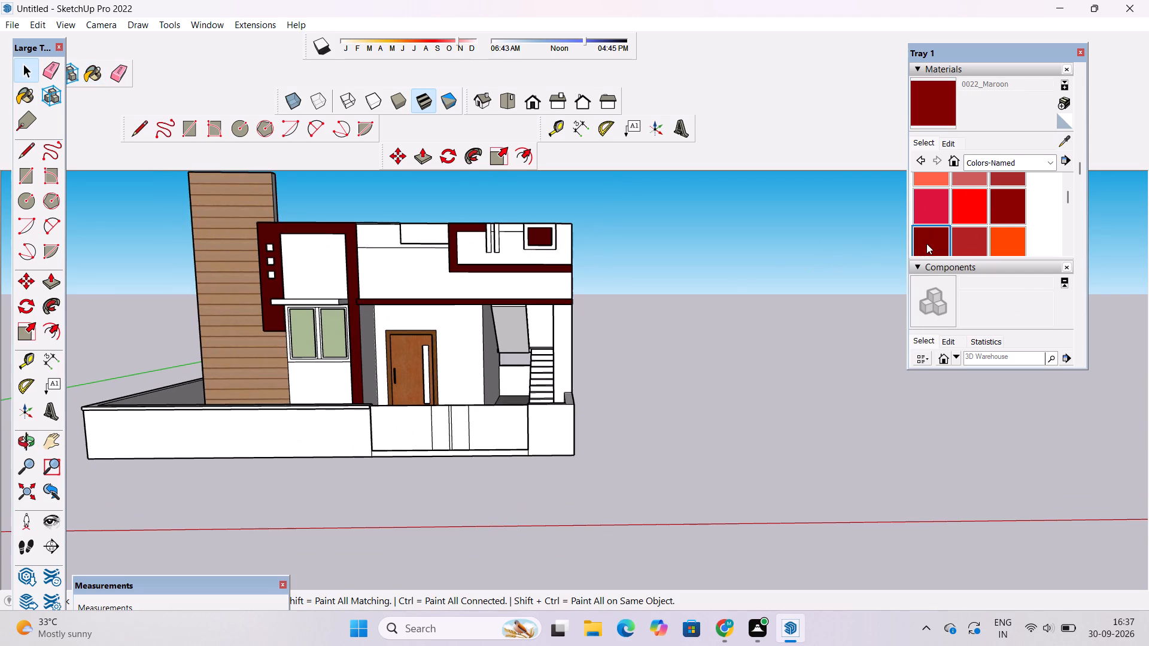
{"action": "scroll", "coordinate": [335, 431], "scroll_direction": "up", "scroll_amount": 5}
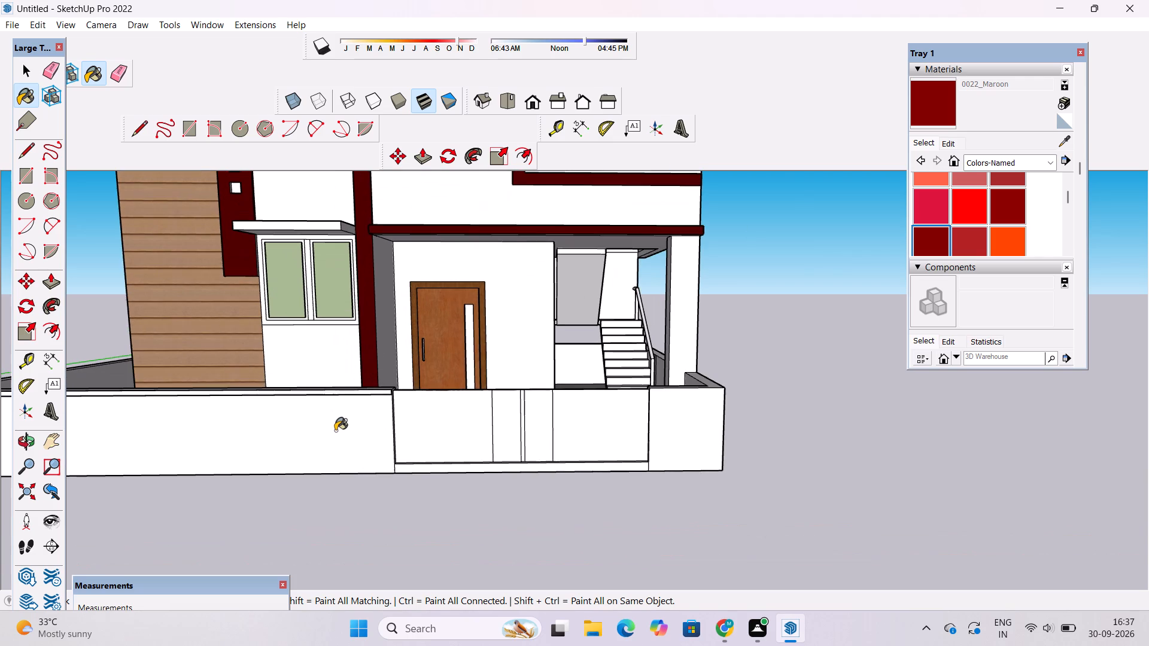
{"action": "scroll", "coordinate": [339, 426], "scroll_direction": "up", "scroll_amount": 10}
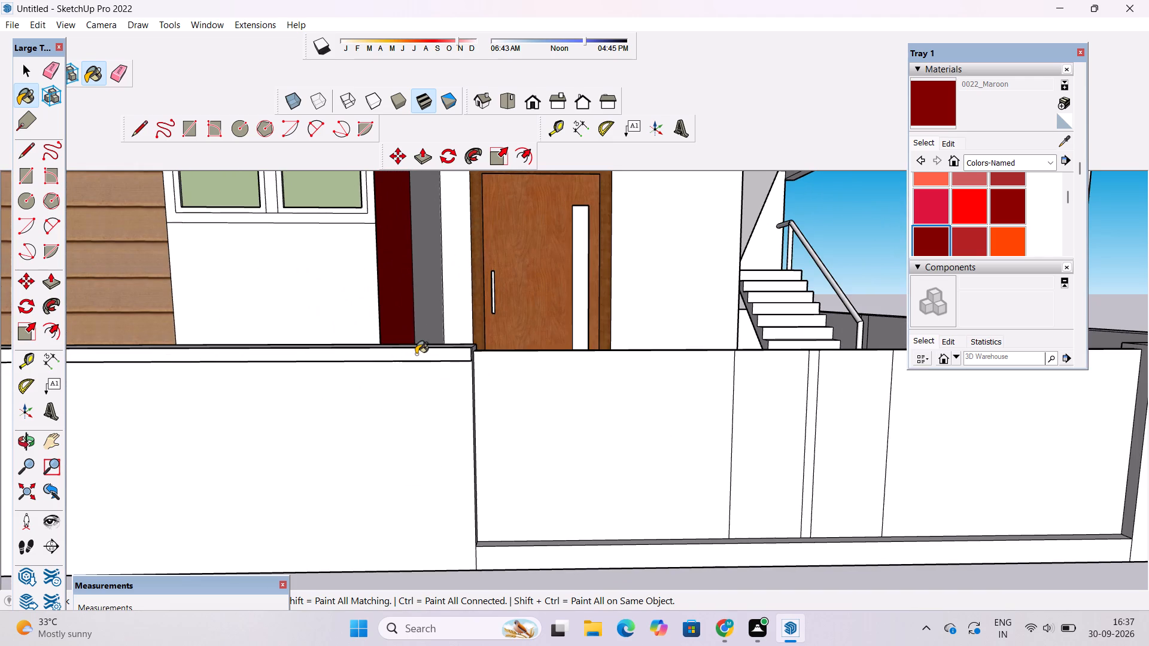
{"action": "left_click", "coordinate": [416, 354]}
{"action": "scroll", "coordinate": [475, 354], "scroll_direction": "down", "scroll_amount": 7}
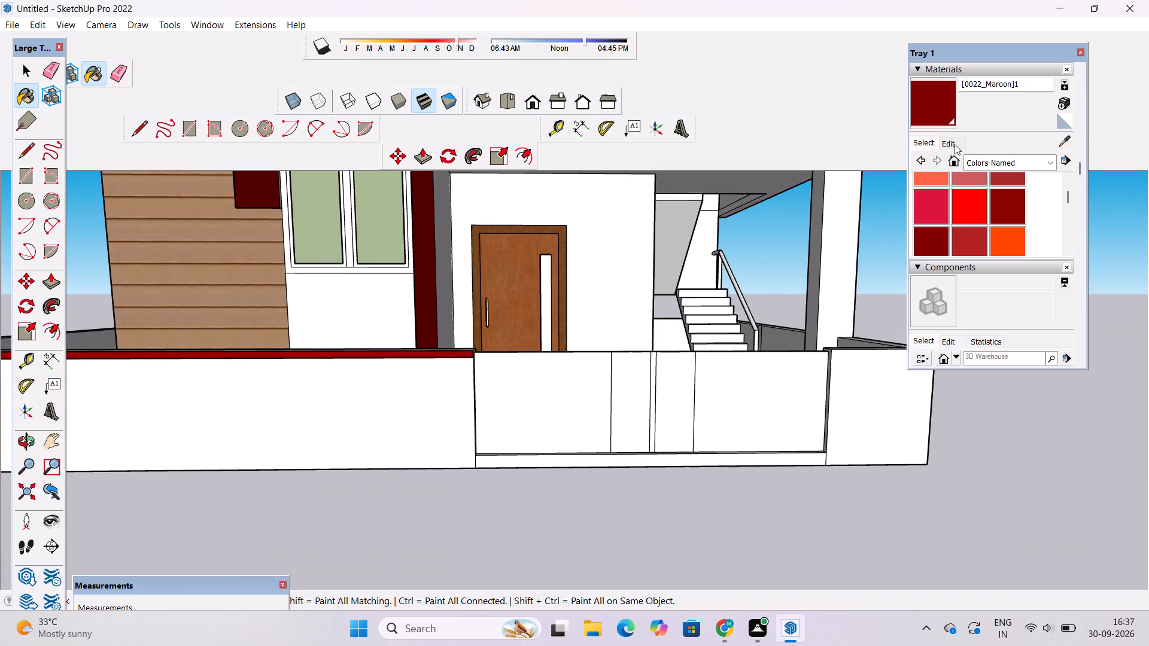
Darken the 0022_Maroon material to a deeper shade by lowering its brightness.
{"action": "left_click", "coordinate": [955, 144]}
{"action": "left_click", "coordinate": [981, 221]}
{"action": "left_click", "coordinate": [981, 223]}
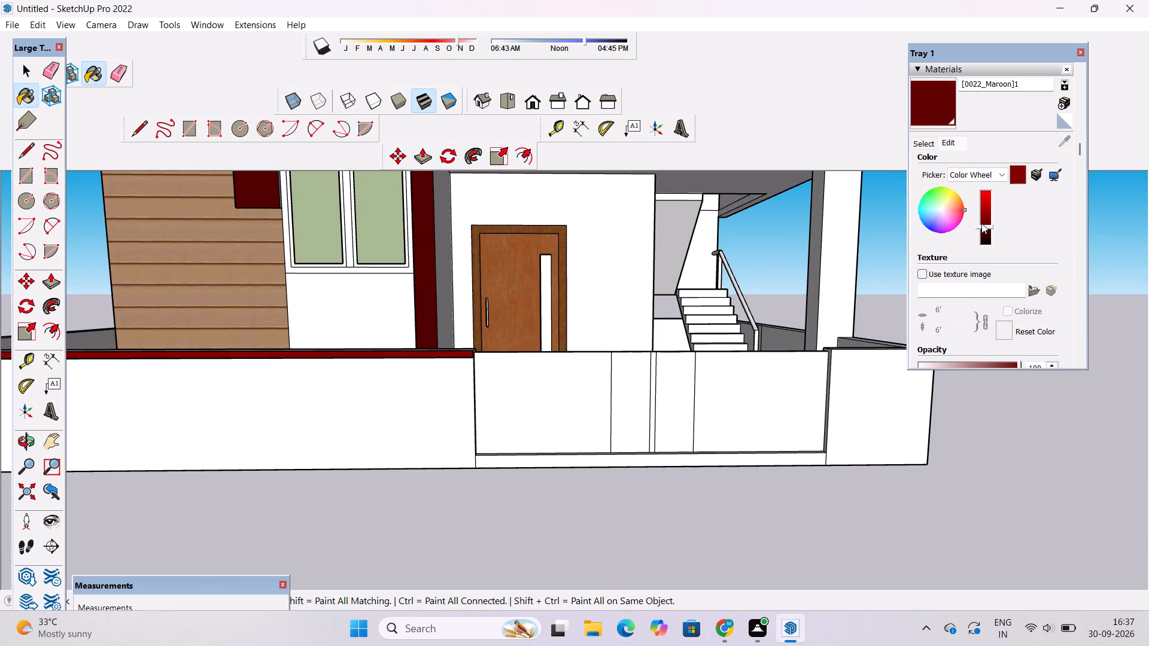
{"action": "left_click", "coordinate": [981, 224]}
{"action": "scroll", "coordinate": [424, 382], "scroll_direction": "down", "scroll_amount": 10}
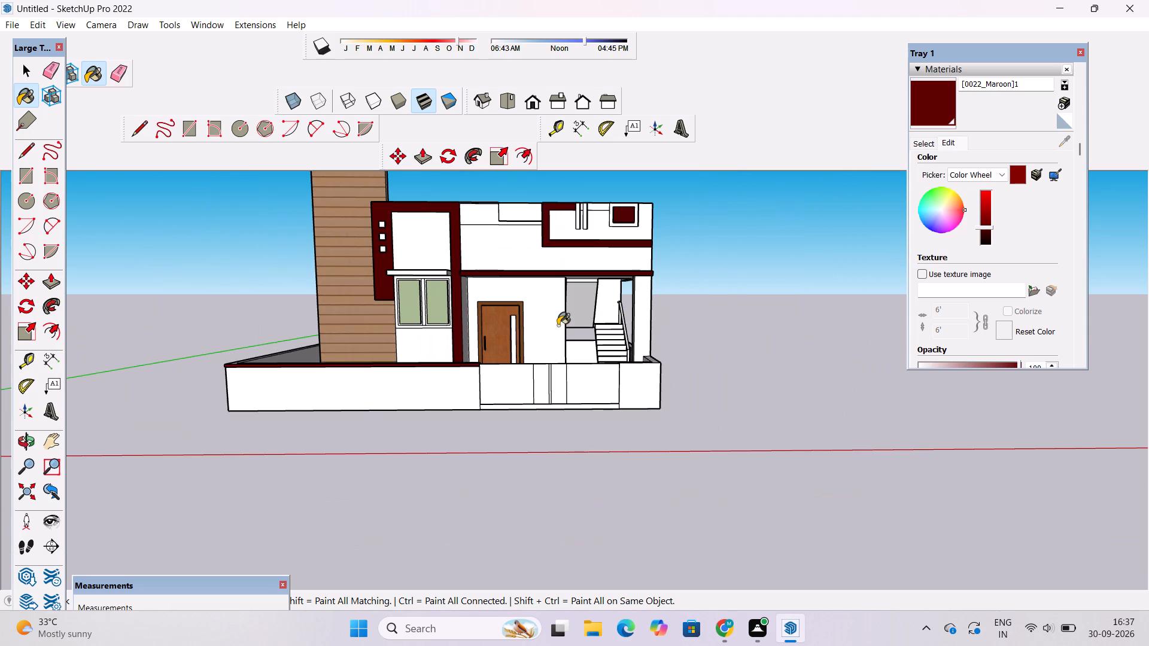
Examine the maroon frames, slab band and boundary wall coping across the front facade from a raised angle.
{"action": "key", "text": "o"}
{"action": "left_click_drag", "start_coordinate": [32, 443], "coordinate": [44, 442]}
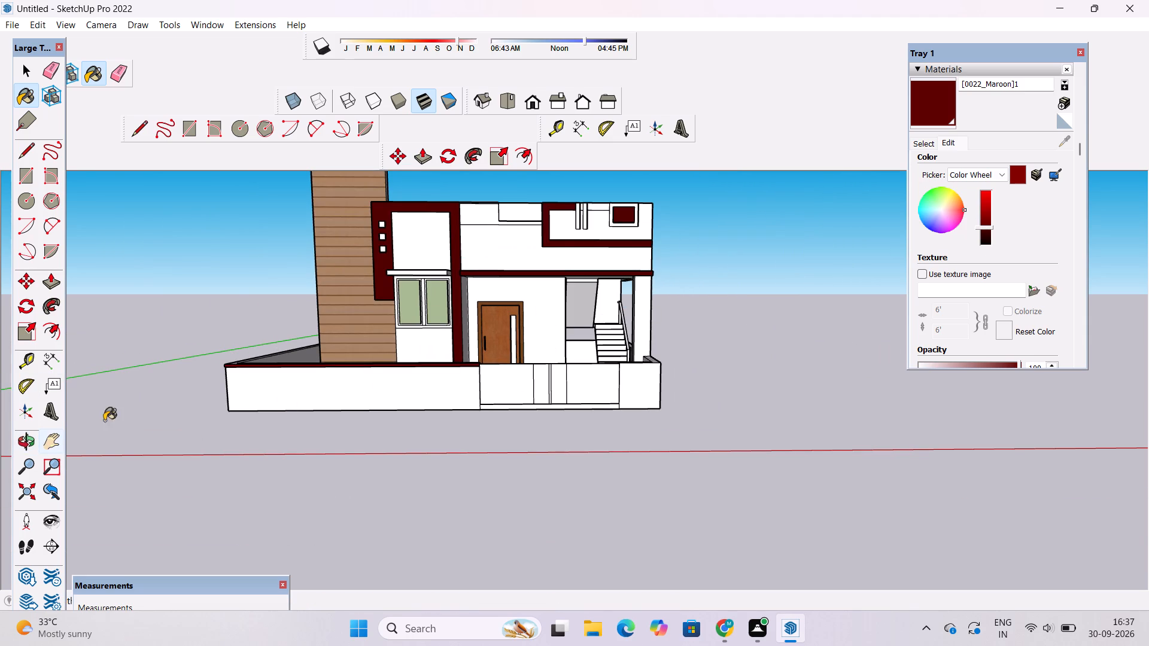
{"action": "left_click", "coordinate": [21, 438]}
{"action": "scroll", "coordinate": [585, 351], "scroll_direction": "up", "scroll_amount": 4}
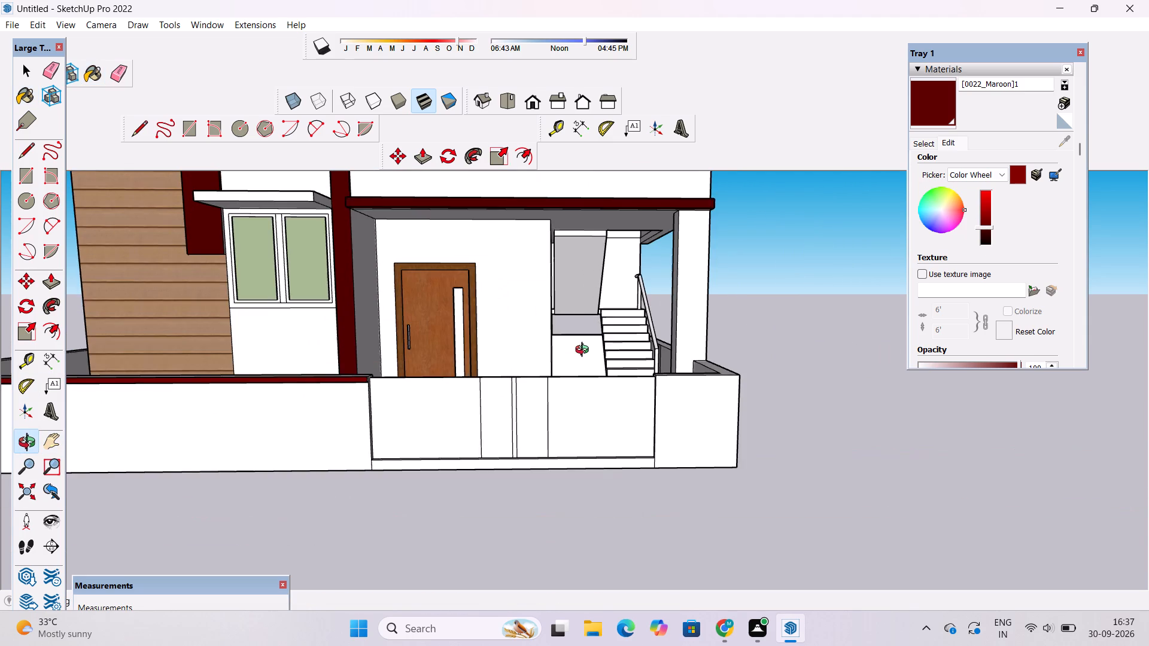
{"action": "left_click_drag", "start_coordinate": [595, 346], "coordinate": [569, 413], "text": "shift"}
{"action": "scroll", "coordinate": [565, 393], "scroll_direction": "down", "scroll_amount": 2}
{"action": "scroll", "coordinate": [565, 393], "scroll_direction": "up", "scroll_amount": 2}
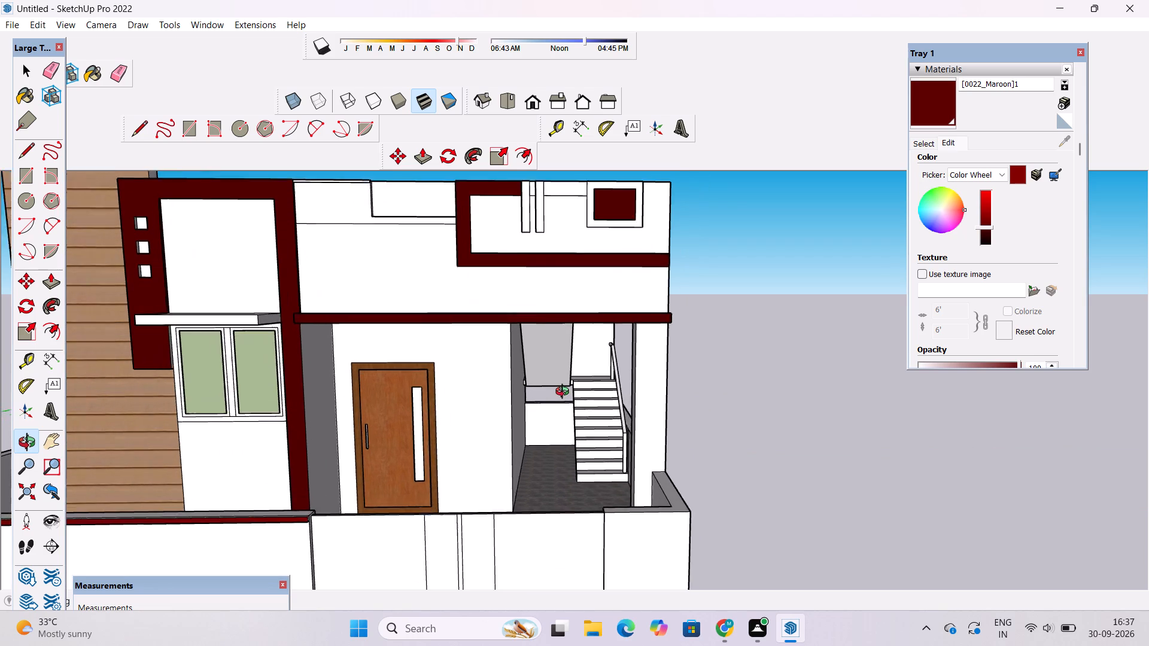
{"action": "scroll", "coordinate": [565, 393], "scroll_direction": "up", "scroll_amount": 1}
{"action": "scroll", "coordinate": [565, 393], "scroll_direction": "down", "scroll_amount": 6}
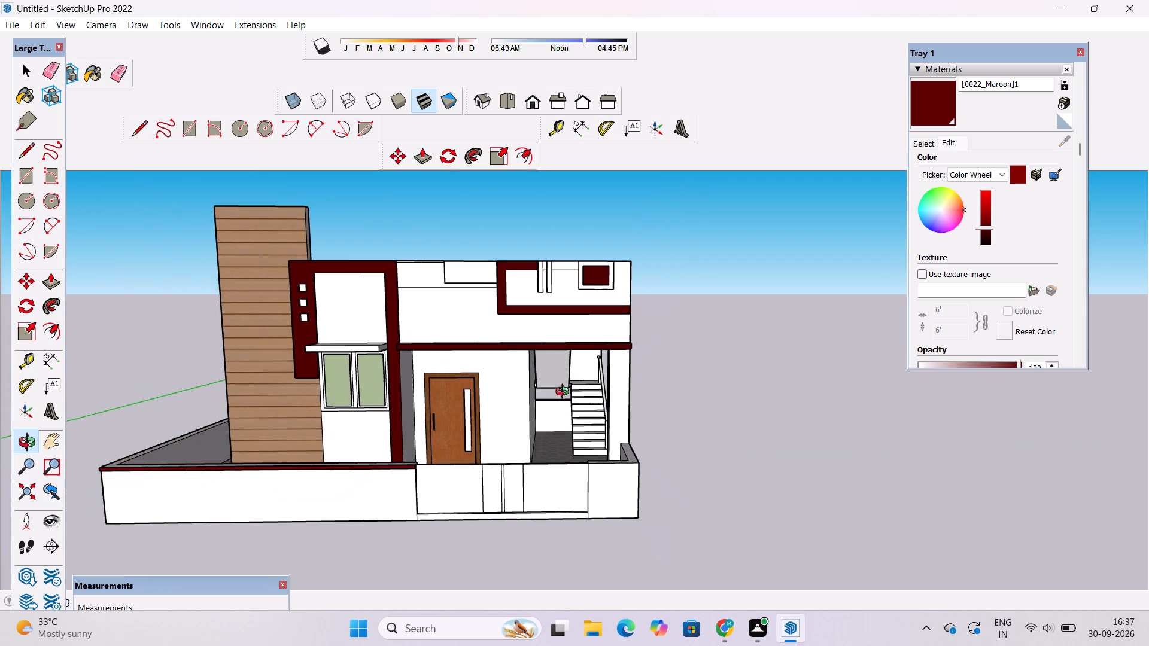
{"action": "scroll", "coordinate": [565, 393], "scroll_direction": "up", "scroll_amount": 3}
{"action": "left_click_drag", "start_coordinate": [570, 386], "coordinate": [538, 391], "text": "shift"}
{"action": "left_click_drag", "start_coordinate": [538, 391], "coordinate": [550, 385]}
Paint the two wide gate panels in the front boundary wall with Modern Siding from the Brick, Cladding and Siding collection.
{"action": "left_click", "coordinate": [914, 146]}
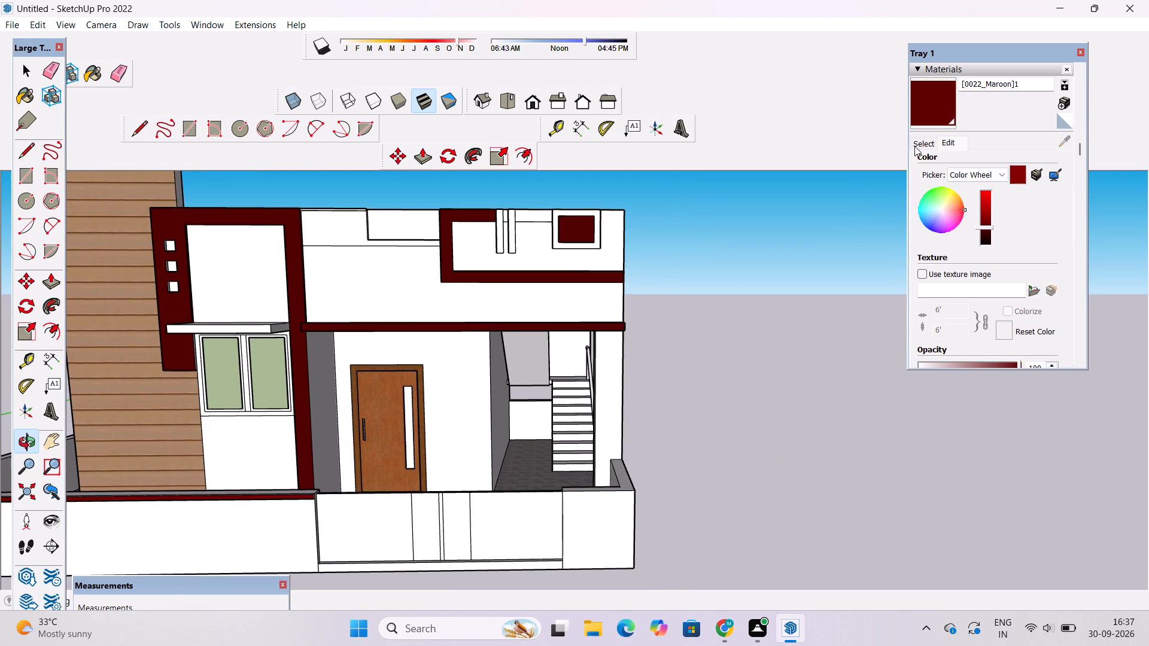
{"action": "left_click", "coordinate": [1003, 156]}
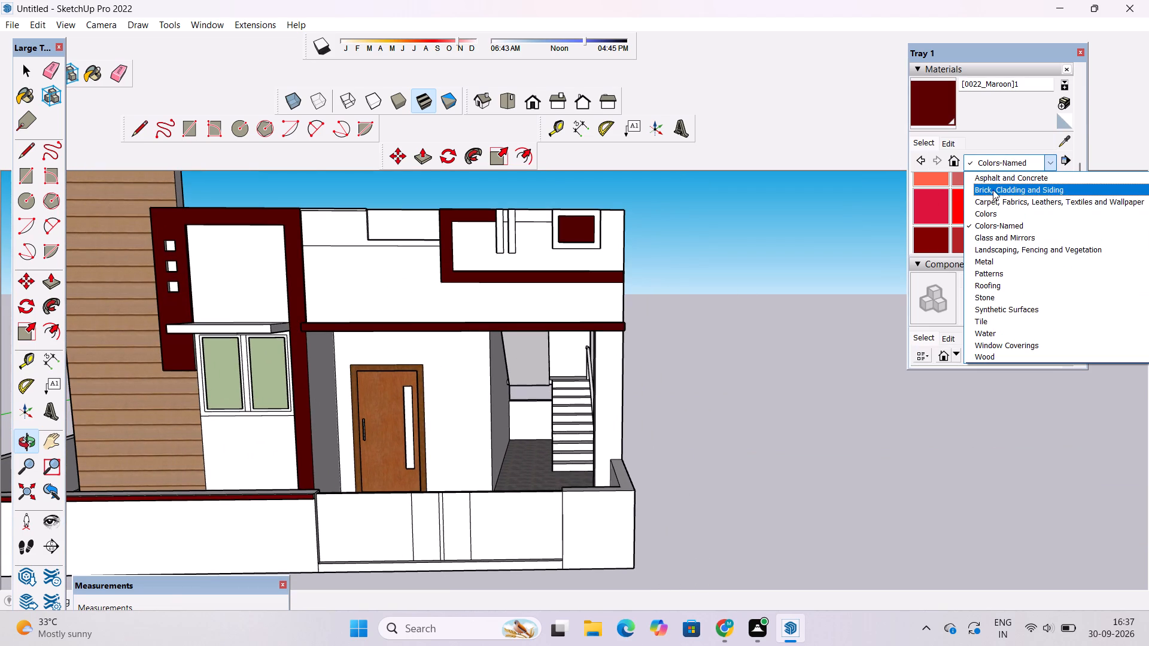
{"action": "left_click", "coordinate": [993, 190]}
{"action": "scroll", "coordinate": [975, 221], "scroll_direction": "down", "scroll_amount": 1}
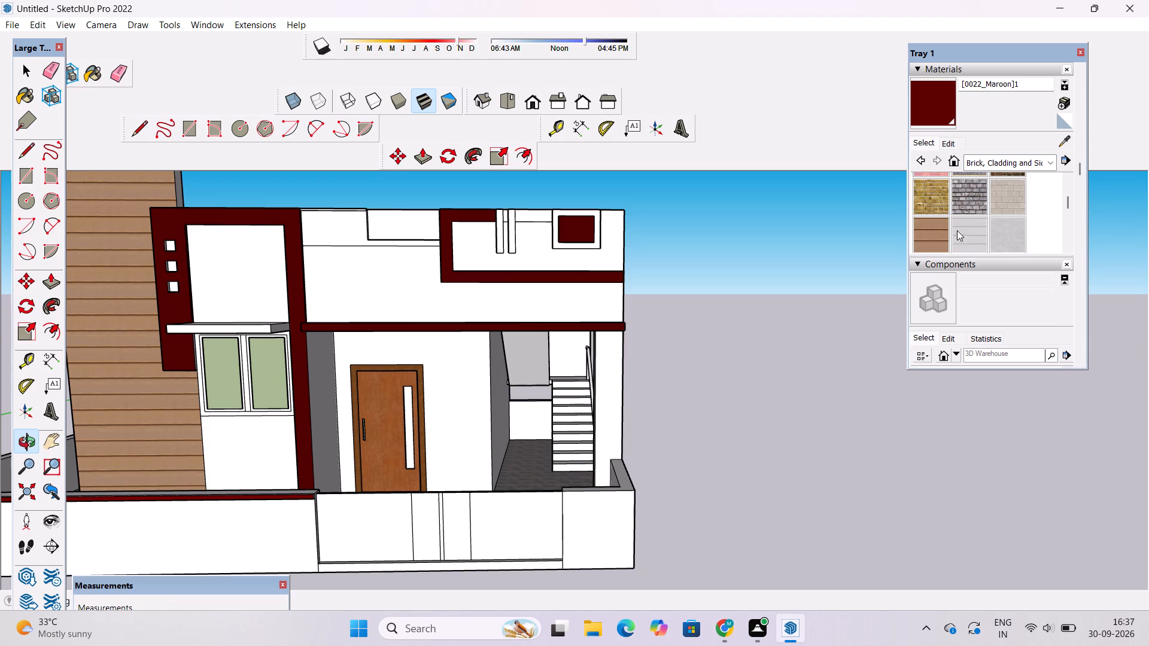
{"action": "scroll", "coordinate": [928, 234], "scroll_direction": "down", "scroll_amount": 1}
{"action": "left_click", "coordinate": [928, 234]}
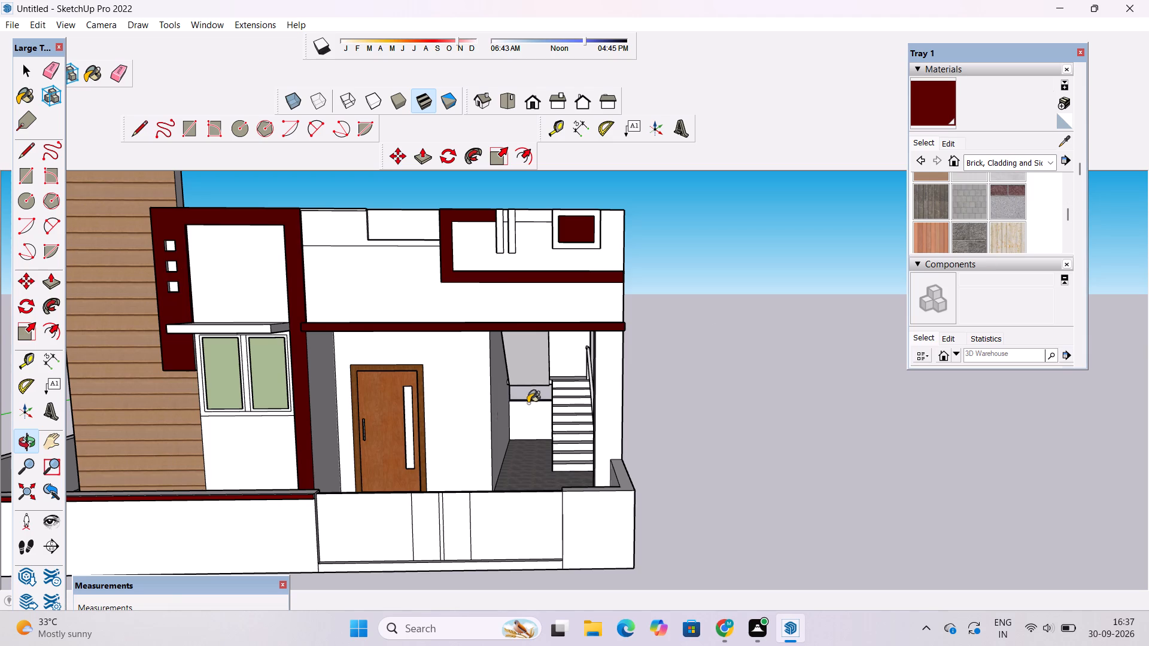
{"action": "left_click", "coordinate": [354, 520]}
{"action": "left_click", "coordinate": [516, 516]}
{"action": "scroll", "coordinate": [525, 430], "scroll_direction": "down", "scroll_amount": 6}
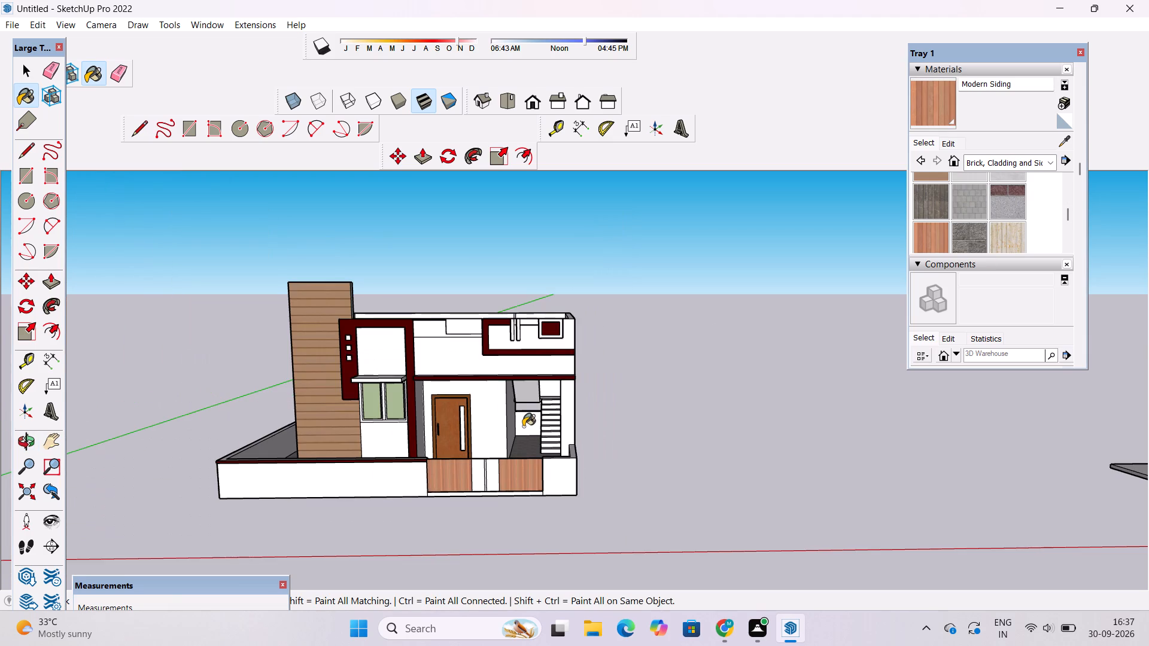
{"action": "scroll", "coordinate": [523, 426], "scroll_direction": "up", "scroll_amount": 5}
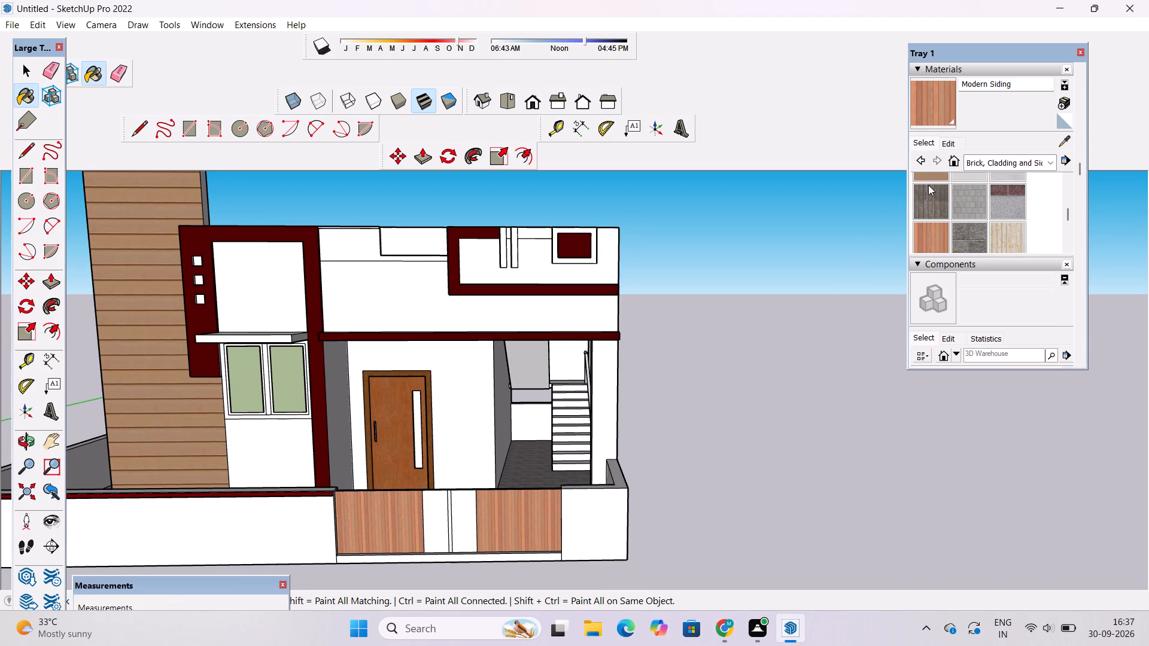
Darken the Modern Siding material on the wide gate panels to a deeper brown.
{"action": "left_click", "coordinate": [943, 147]}
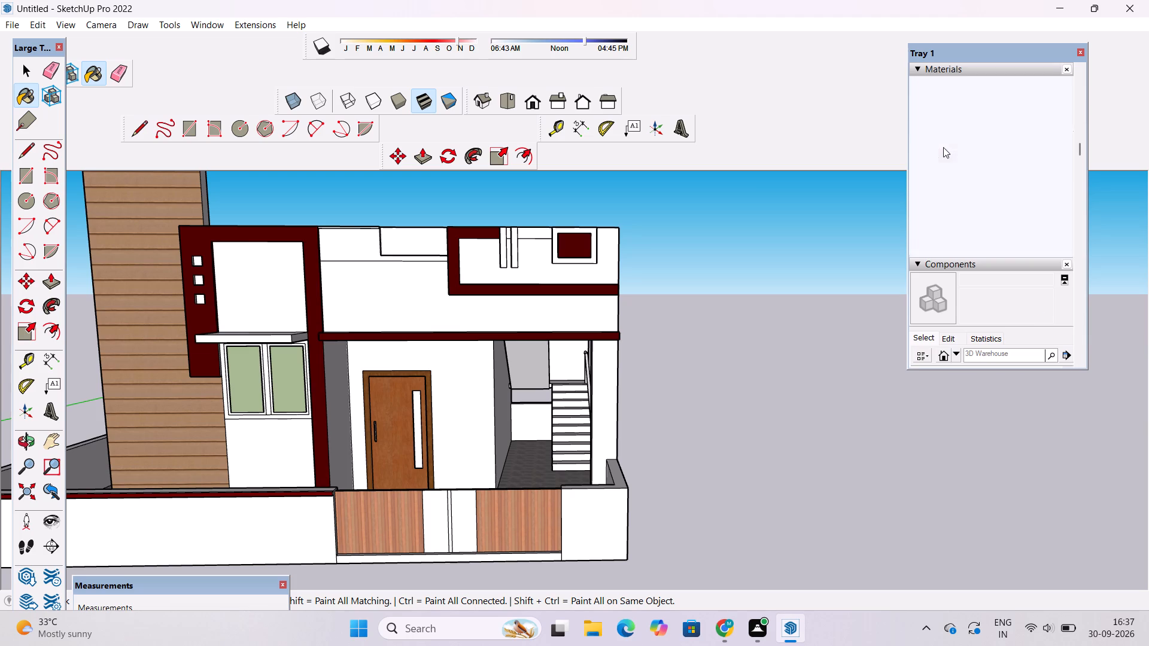
{"action": "left_click", "coordinate": [989, 212]}
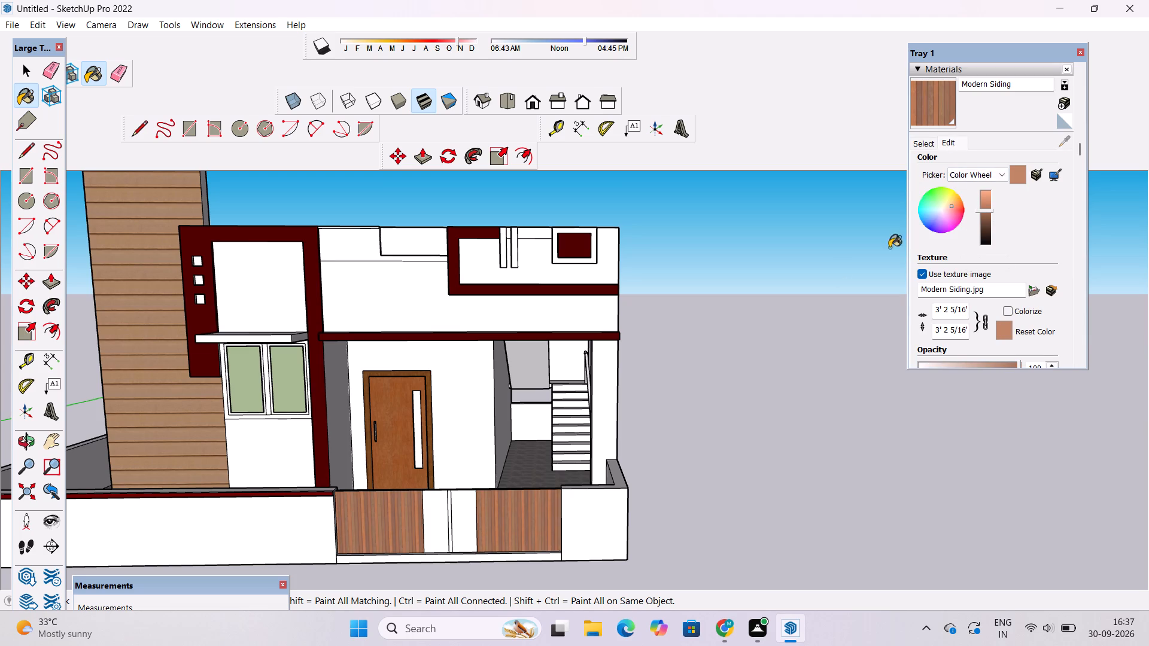
{"action": "scroll", "coordinate": [497, 456], "scroll_direction": "down", "scroll_amount": 5}
{"action": "scroll", "coordinate": [493, 462], "scroll_direction": "up", "scroll_amount": 5}
{"action": "key", "text": "space"}
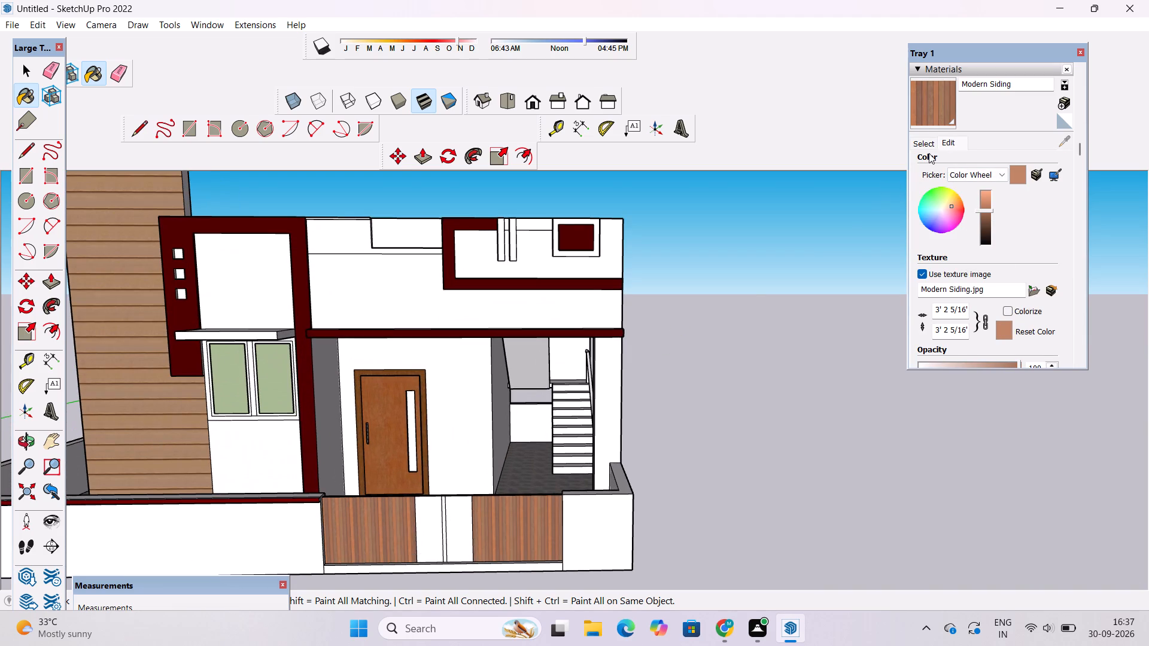
Paint the two narrow centre panels of the gate with Earth Compacted Fill from the Patterns collection.
{"action": "left_click", "coordinate": [929, 144]}
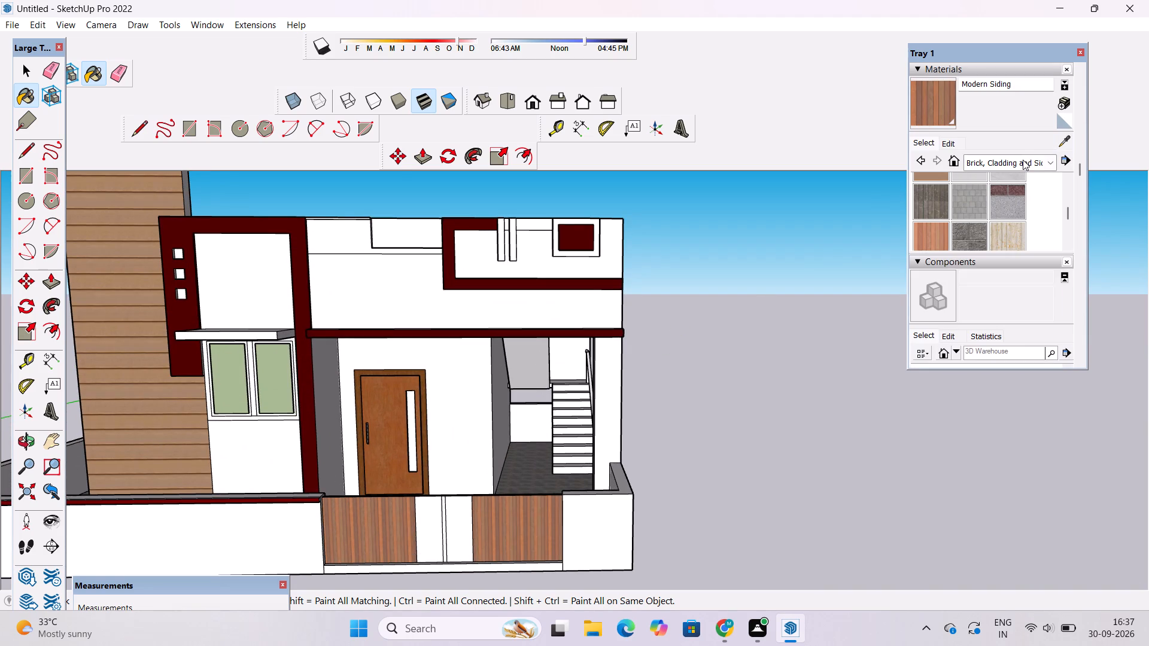
{"action": "left_click", "coordinate": [1013, 163]}
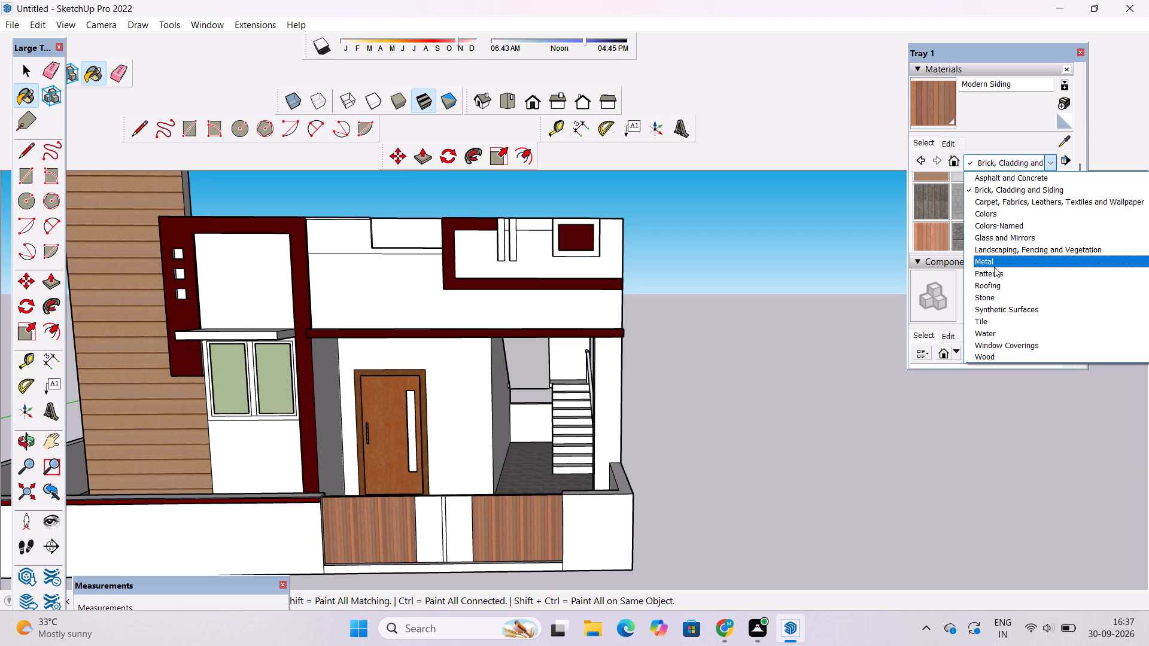
{"action": "left_click", "coordinate": [993, 272]}
{"action": "scroll", "coordinate": [974, 224], "scroll_direction": "down", "scroll_amount": 2}
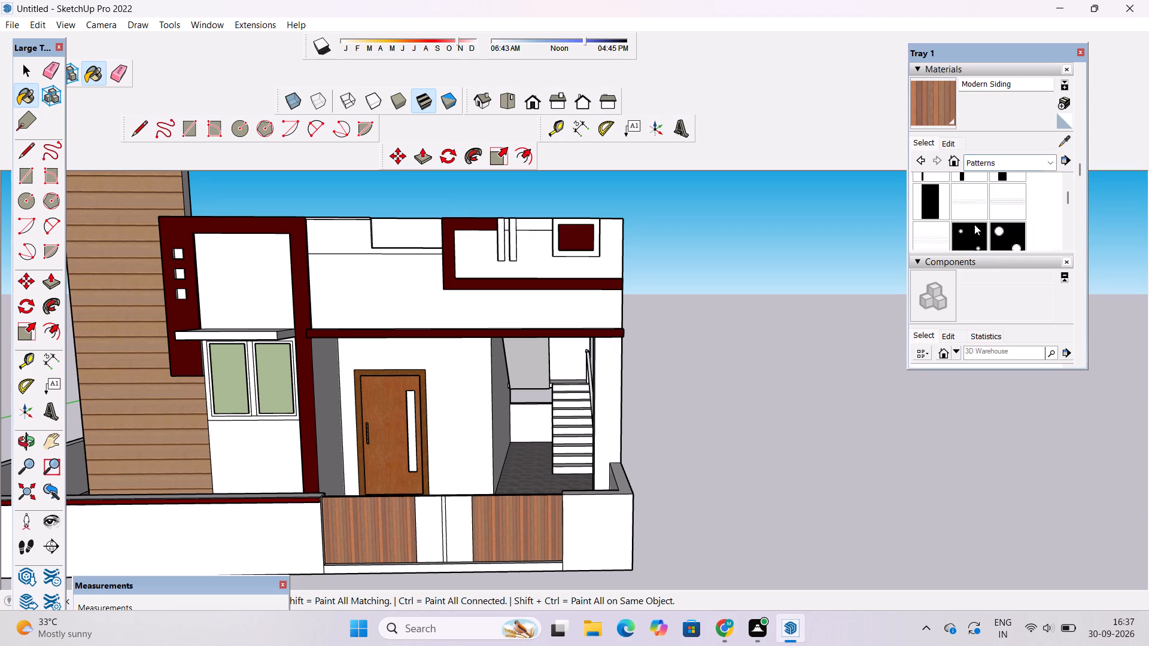
{"action": "scroll", "coordinate": [974, 224], "scroll_direction": "down", "scroll_amount": 2}
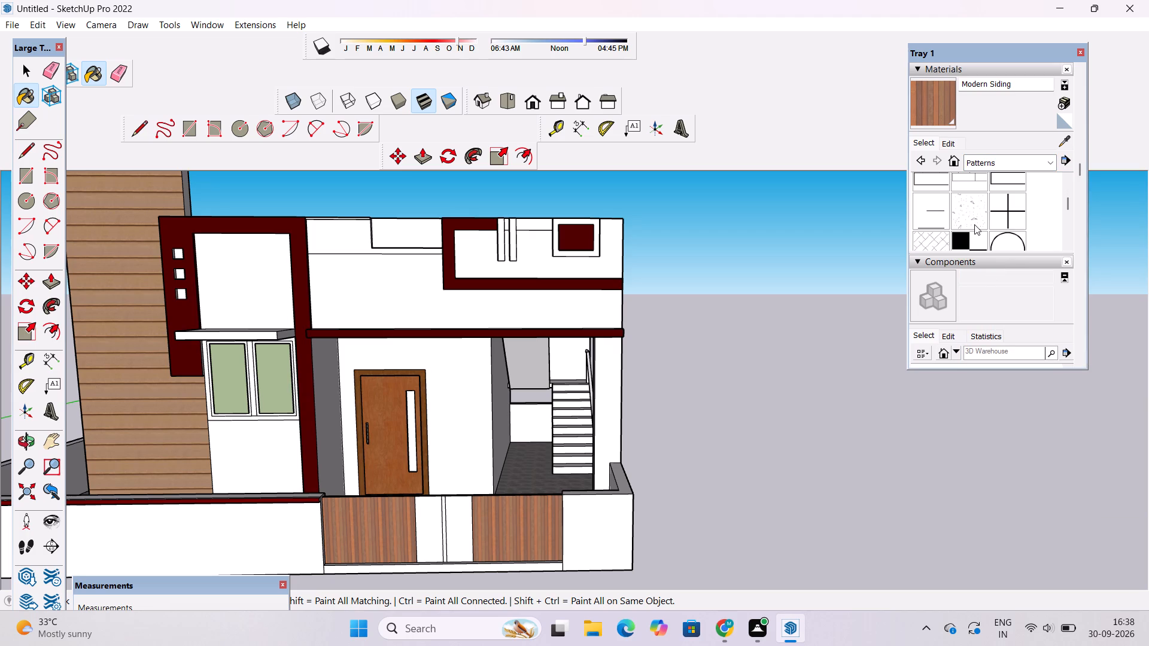
{"action": "scroll", "coordinate": [974, 224], "scroll_direction": "down", "scroll_amount": 1}
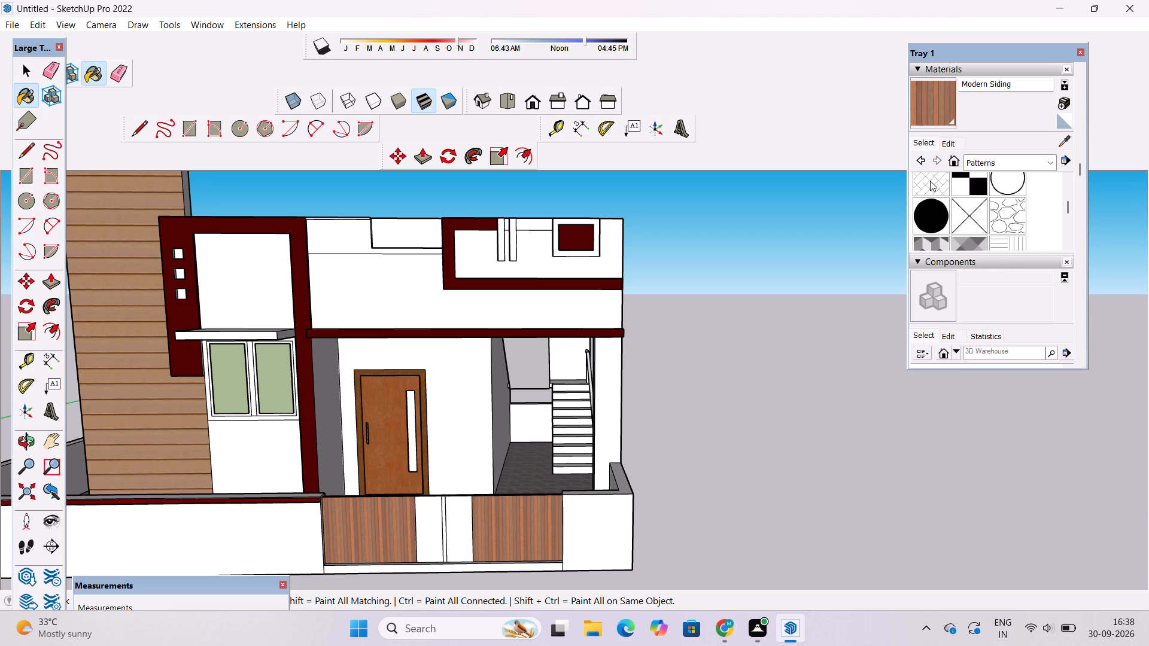
{"action": "left_click", "coordinate": [929, 179]}
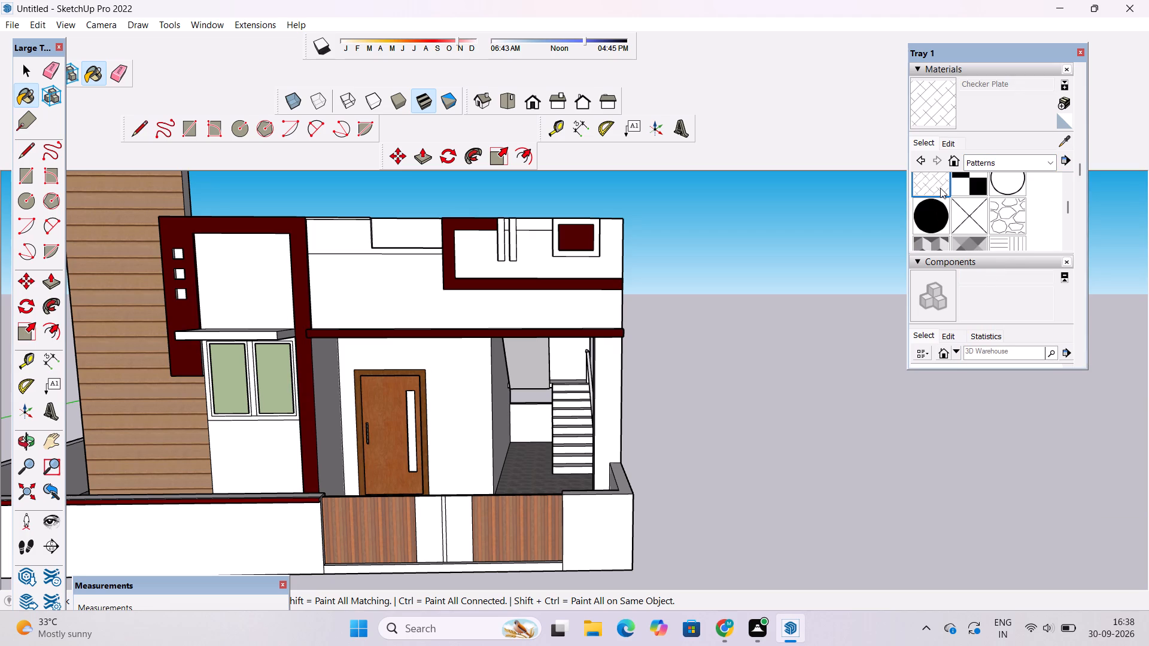
{"action": "scroll", "coordinate": [940, 188], "scroll_direction": "down", "scroll_amount": 2}
{"action": "scroll", "coordinate": [949, 188], "scroll_direction": "up", "scroll_amount": 1}
{"action": "left_click", "coordinate": [1019, 190]}
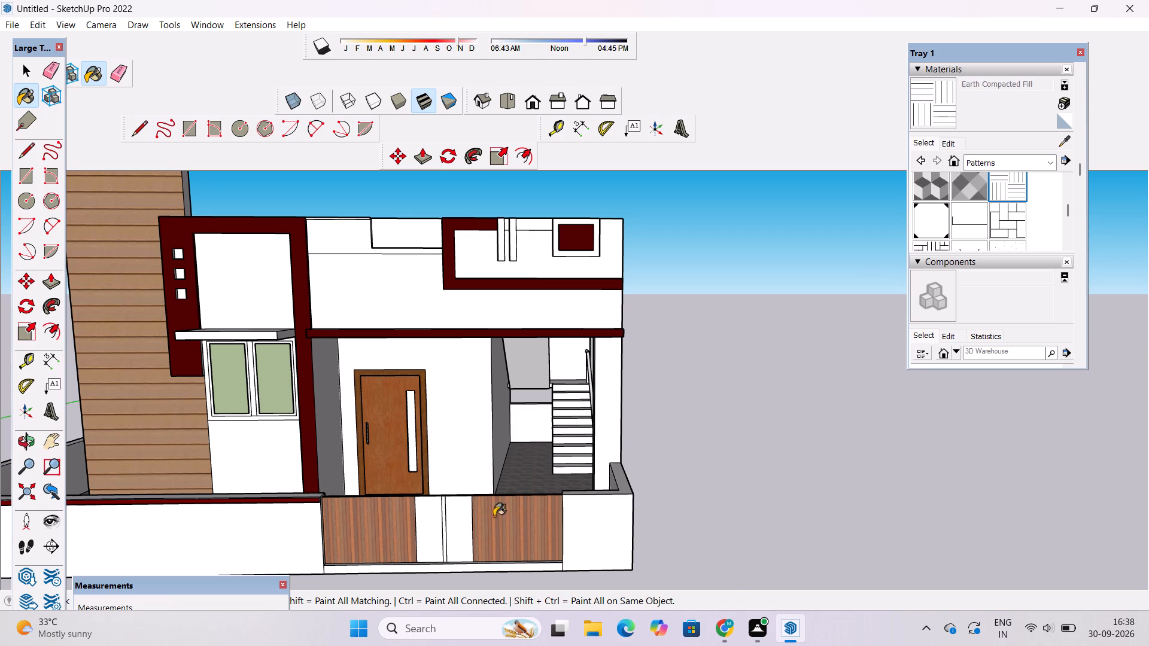
{"action": "scroll", "coordinate": [469, 530], "scroll_direction": "up", "scroll_amount": 5}
{"action": "left_click", "coordinate": [470, 523]}
{"action": "left_click", "coordinate": [394, 515]}
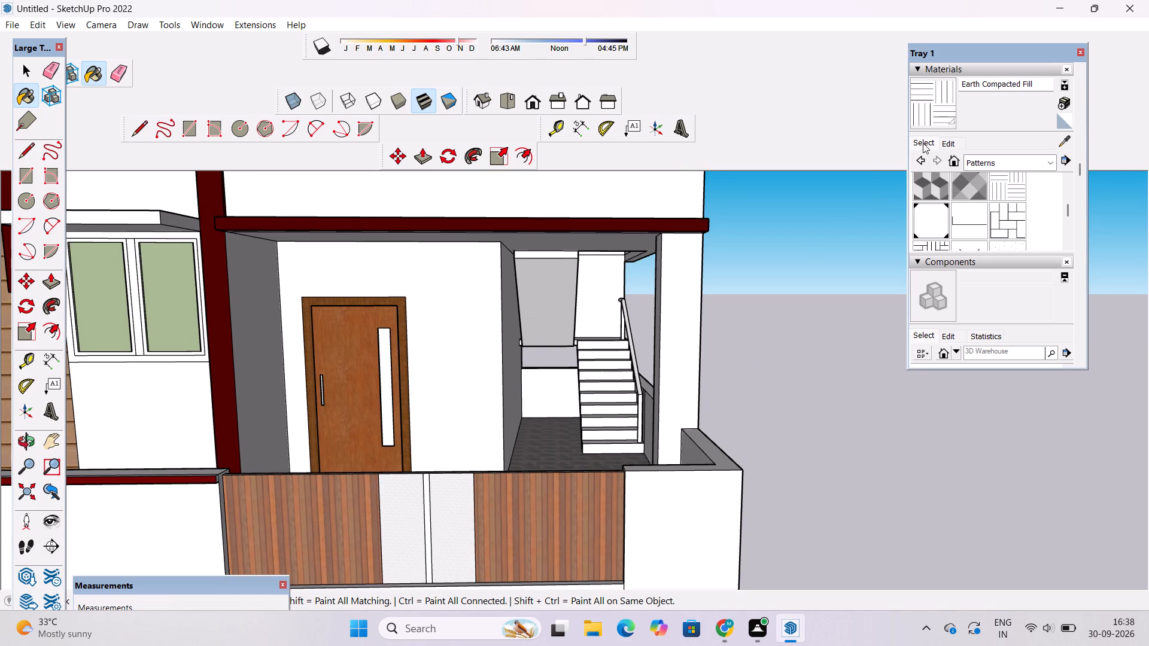
Set the Earth Compacted Fill texture size to 5' on the narrow gate panels.
{"action": "left_click", "coordinate": [946, 141]}
{"action": "left_click", "coordinate": [953, 325]}
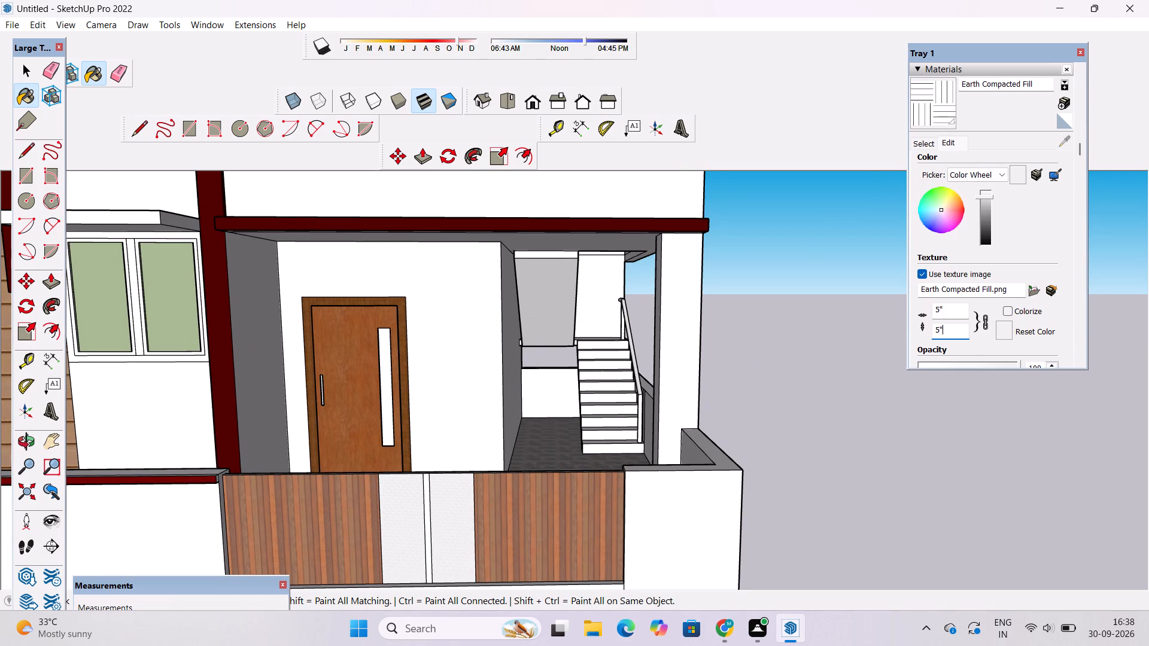
{"action": "key", "text": "BackSpace"}
{"action": "key", "text": "apostrophe"}
{"action": "scroll", "coordinate": [599, 345], "scroll_direction": "down", "scroll_amount": 6}
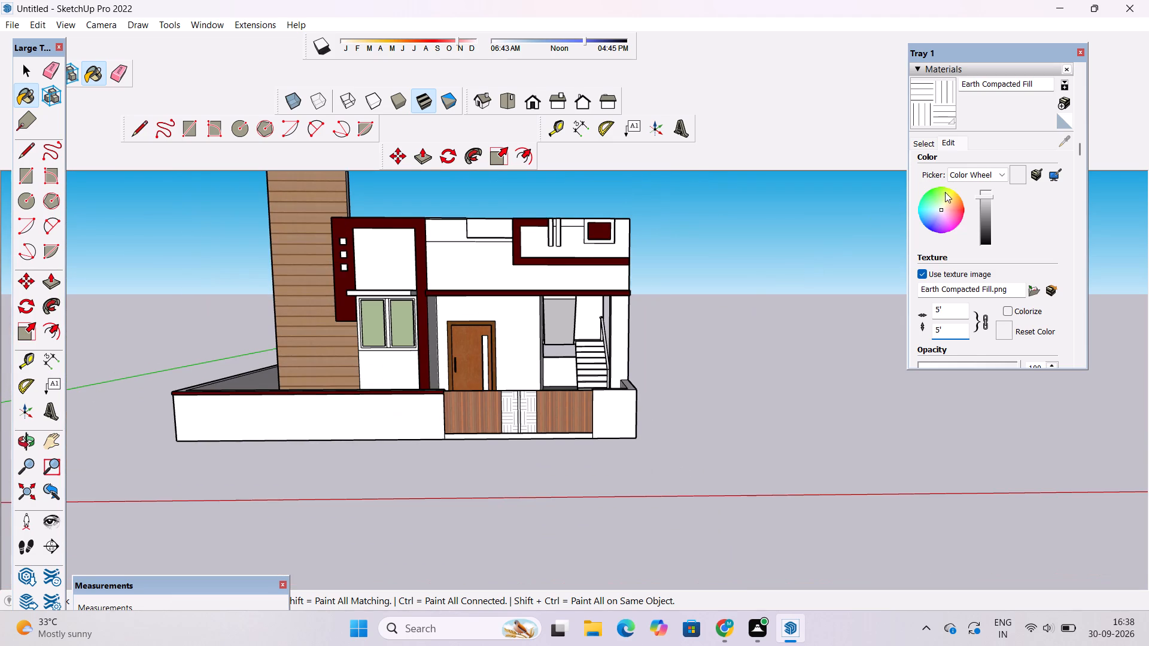
Tint the Earth Compacted Fill material on the narrow gate panels a golden yellow-orange.
{"action": "left_click", "coordinate": [954, 202]}
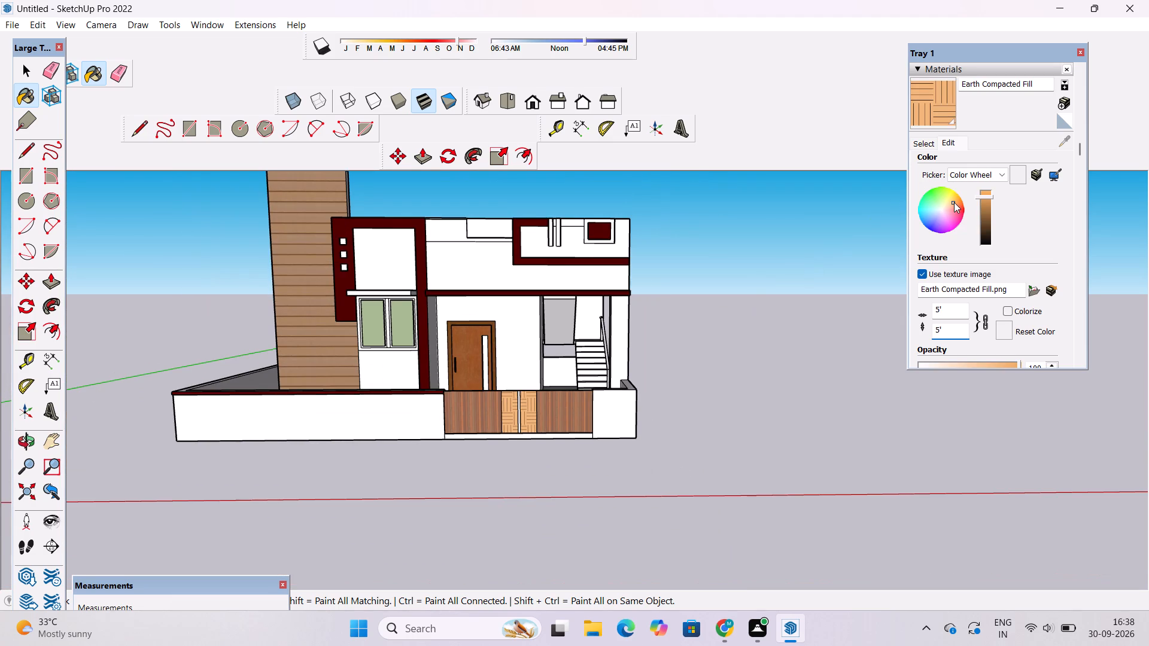
{"action": "scroll", "coordinate": [954, 202], "scroll_direction": "up", "scroll_amount": 3}
{"action": "scroll", "coordinate": [954, 202], "scroll_direction": "down", "scroll_amount": 2}
{"action": "left_click", "coordinate": [949, 211]}
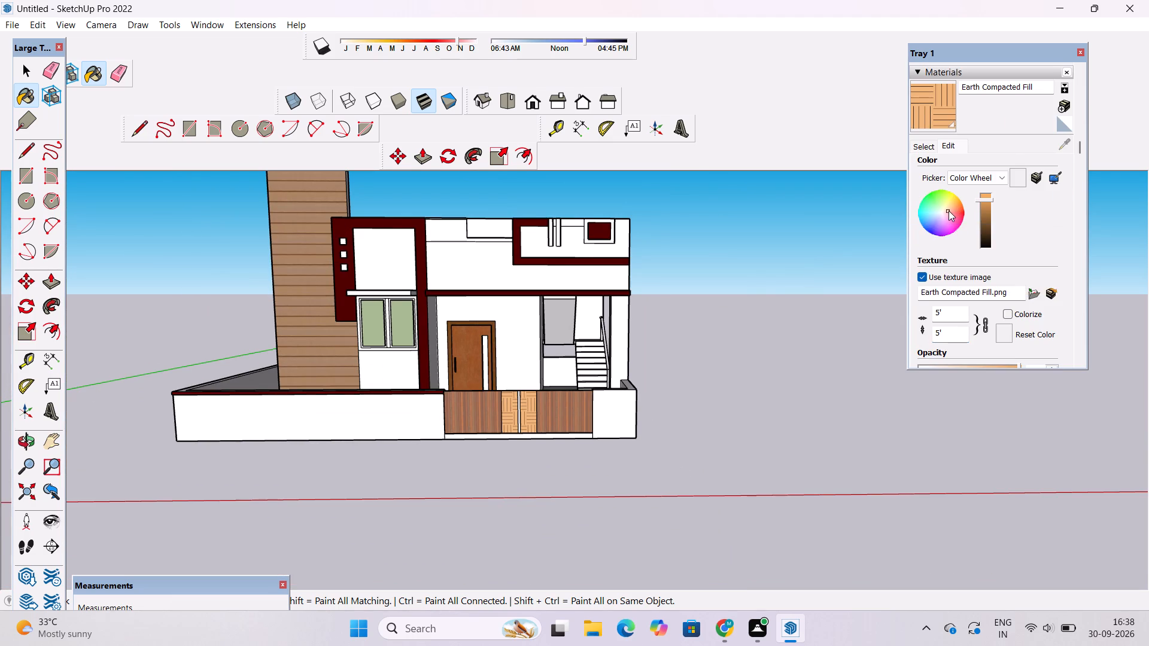
{"action": "left_click", "coordinate": [947, 205]}
{"action": "left_click", "coordinate": [953, 197]}
{"action": "left_click", "coordinate": [954, 199]}
{"action": "left_click", "coordinate": [953, 203]}
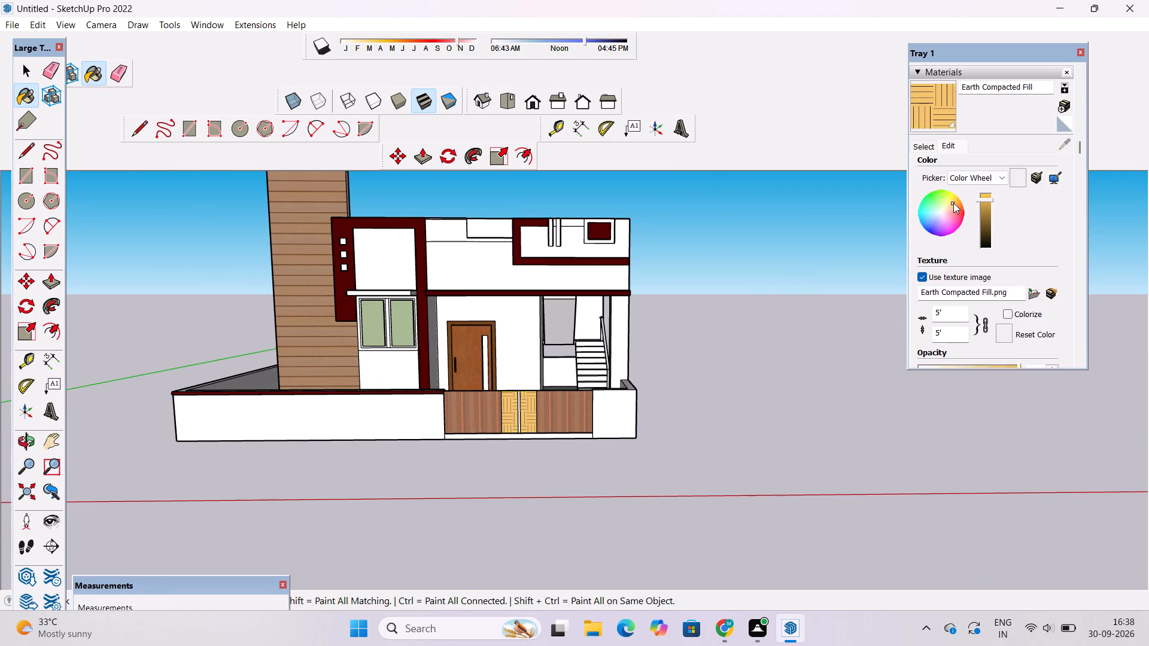
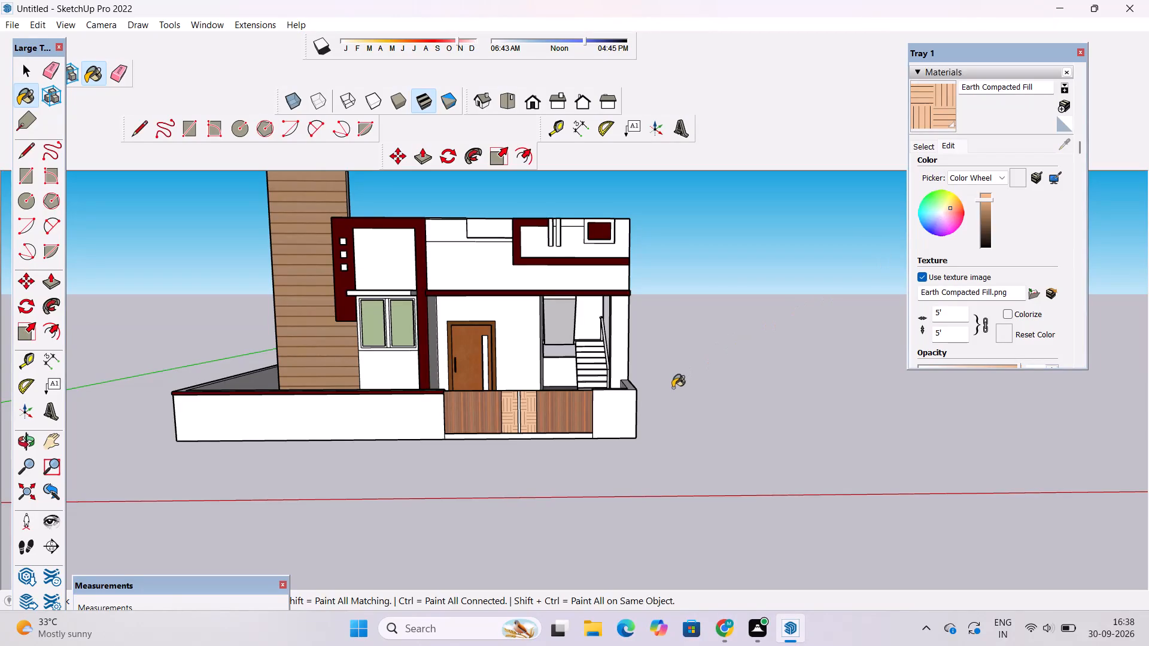
Darken the Earth Compacted Fill material on the two narrow gate panels slightly.
{"action": "key", "text": "space"}
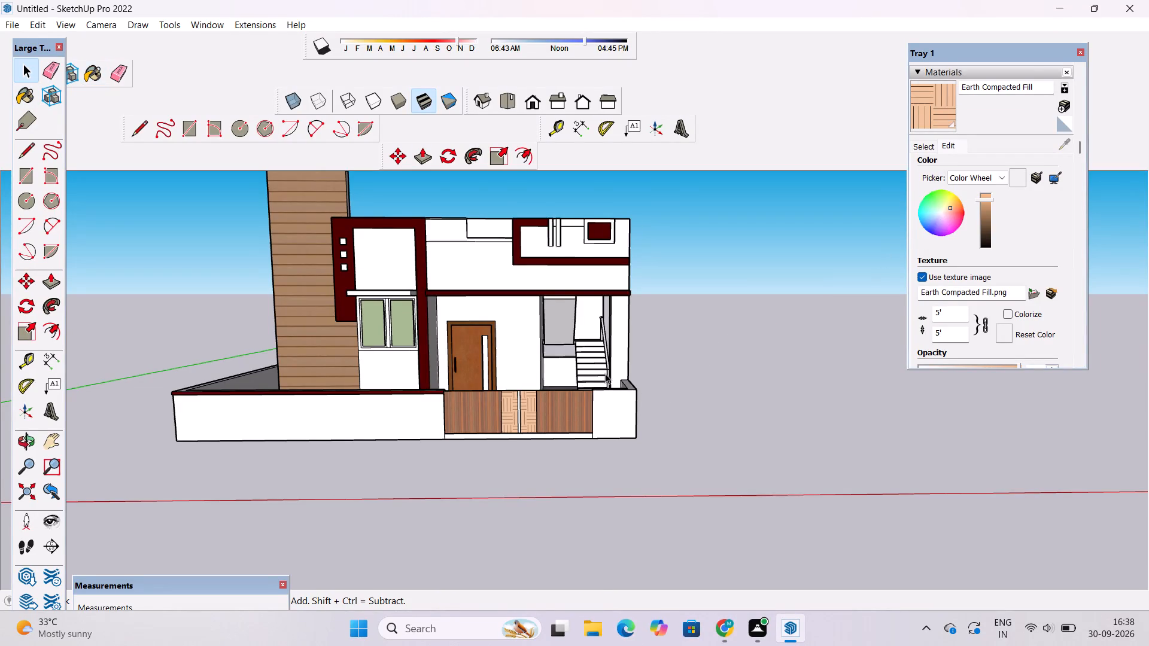
{"action": "scroll", "coordinate": [605, 373], "scroll_direction": "up", "scroll_amount": 4}
{"action": "key", "text": "o"}
{"action": "left_click_drag", "start_coordinate": [574, 408], "coordinate": [579, 486]}
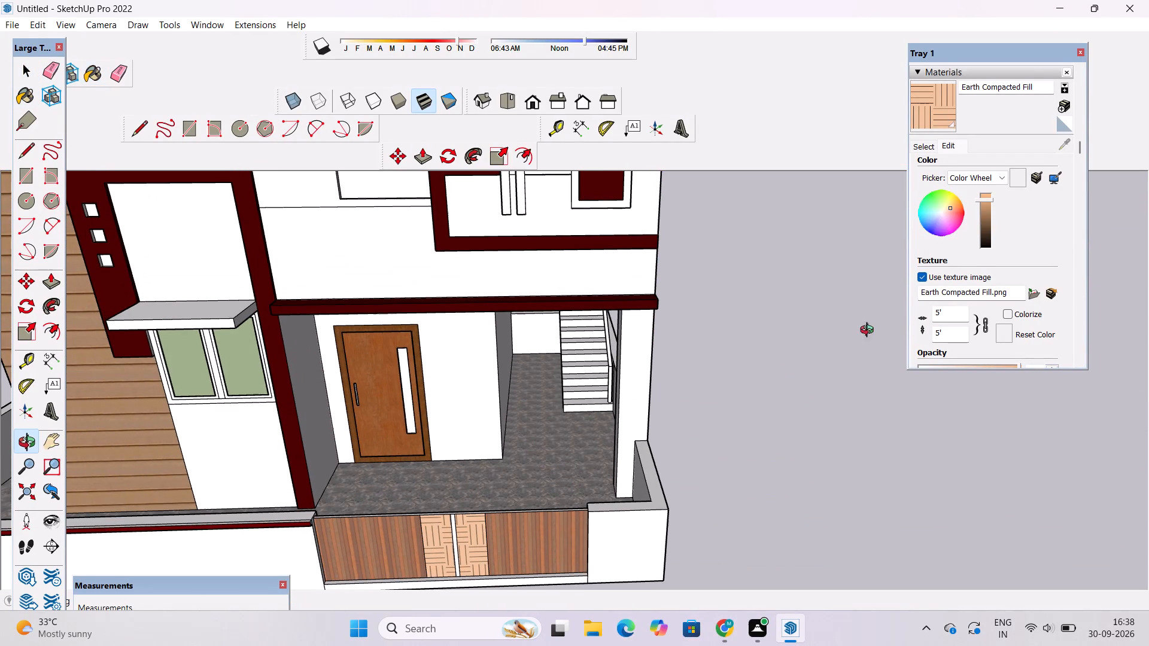
{"action": "left_click", "coordinate": [984, 204]}
{"action": "left_click", "coordinate": [984, 206]}
{"action": "left_click", "coordinate": [984, 208]}
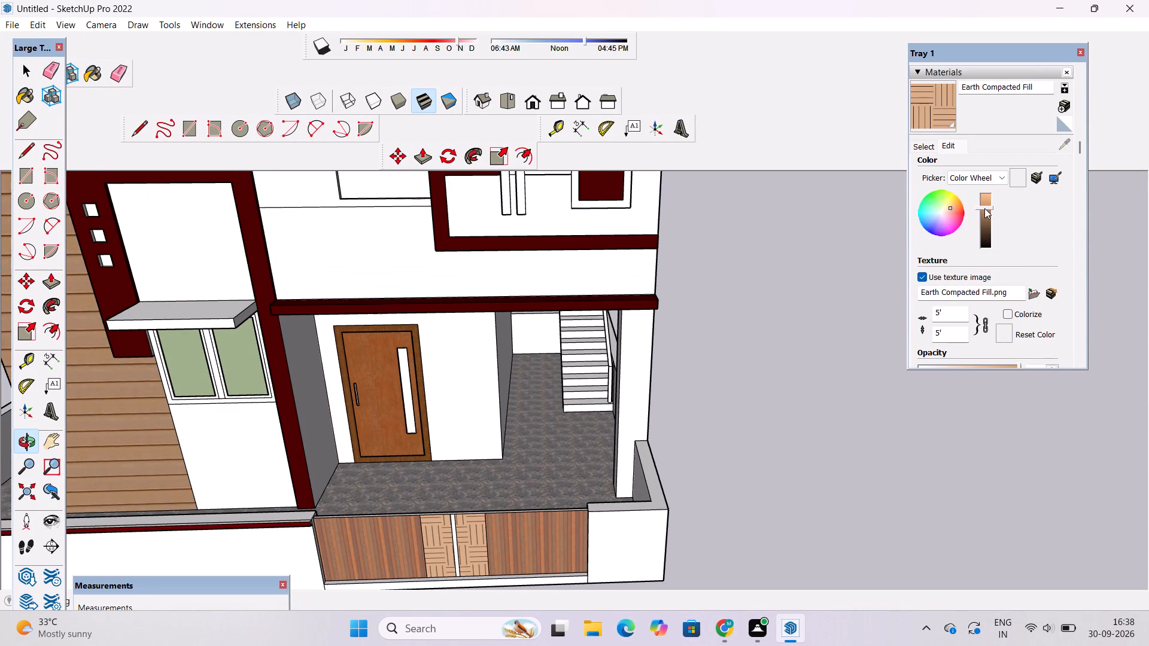
Paint the courtyard-facing inner side of the gate with the Earth Compacted Fill material.
{"action": "scroll", "coordinate": [825, 355], "scroll_direction": "up", "scroll_amount": 4}
{"action": "key", "text": "space"}
{"action": "type", "text": "o"}
{"action": "scroll", "coordinate": [825, 355], "scroll_direction": "down", "scroll_amount": 5}
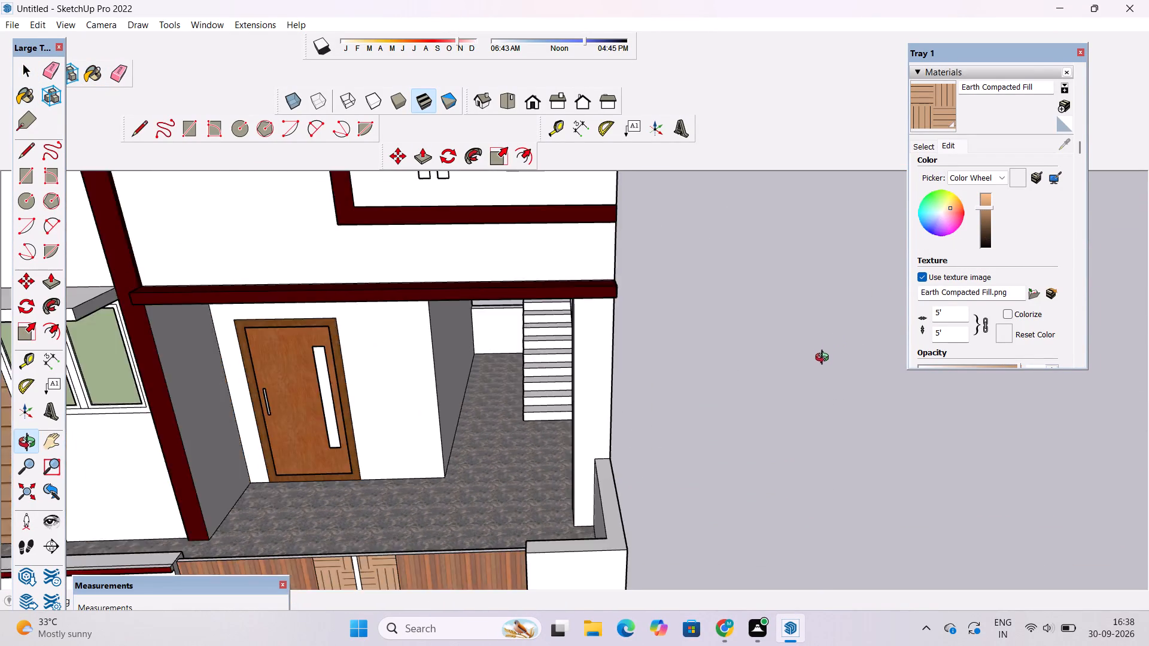
{"action": "left_click_drag", "start_coordinate": [823, 365], "coordinate": [409, 483]}
{"action": "scroll", "coordinate": [382, 384], "scroll_direction": "up", "scroll_amount": 4}
{"action": "left_click_drag", "start_coordinate": [388, 382], "coordinate": [415, 465], "text": "shift"}
{"action": "scroll", "coordinate": [422, 452], "scroll_direction": "up", "scroll_amount": 5}
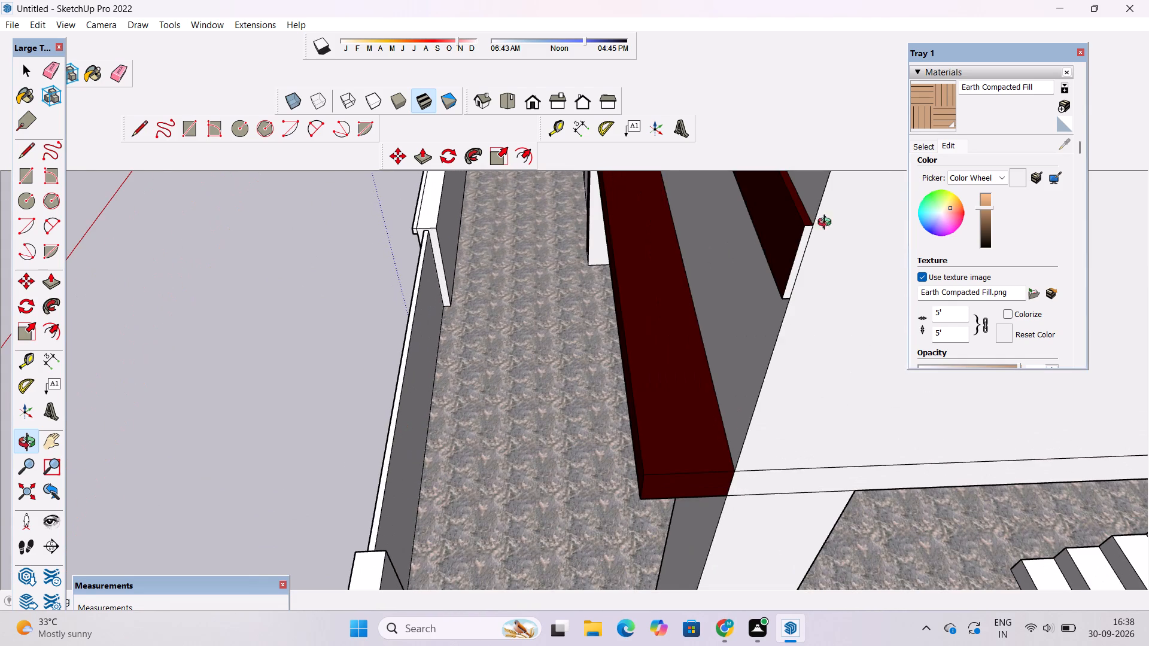
{"action": "left_click", "coordinate": [935, 100]}
{"action": "scroll", "coordinate": [390, 361], "scroll_direction": "up", "scroll_amount": 5}
{"action": "left_click", "coordinate": [460, 326]}
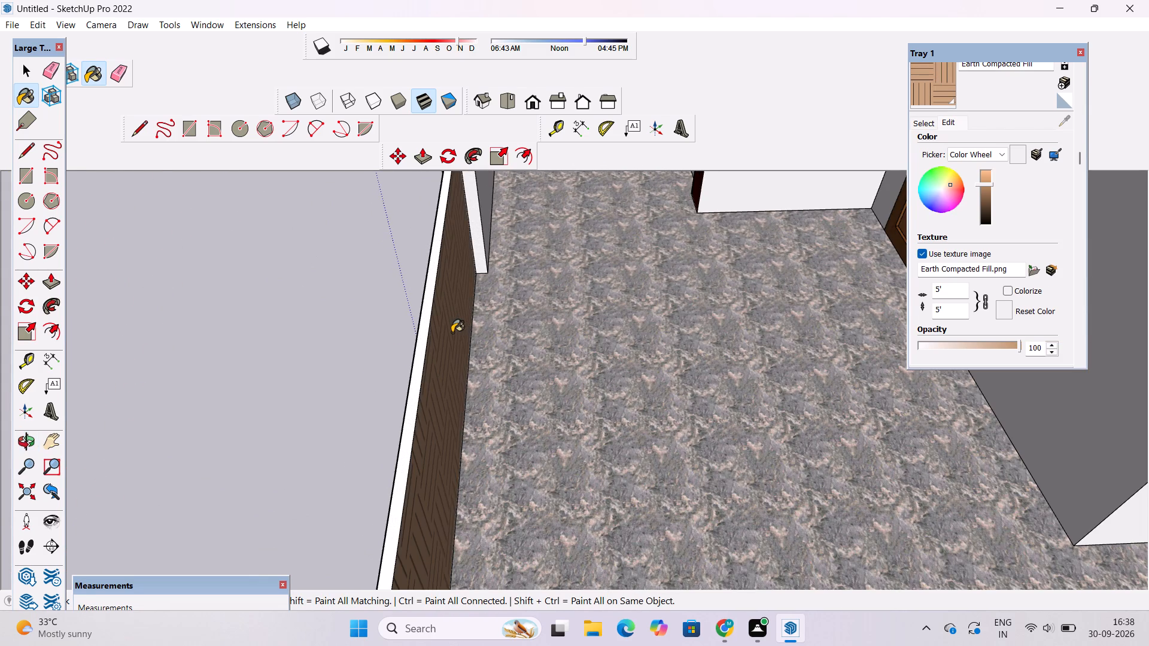
Examine the gate and the front facade from several angles to judge the applied materials.
{"action": "key", "text": "o"}
{"action": "scroll", "coordinate": [452, 339], "scroll_direction": "down", "scroll_amount": 7}
{"action": "left_click_drag", "start_coordinate": [451, 368], "coordinate": [540, 362]}
{"action": "scroll", "coordinate": [566, 335], "scroll_direction": "down", "scroll_amount": 5}
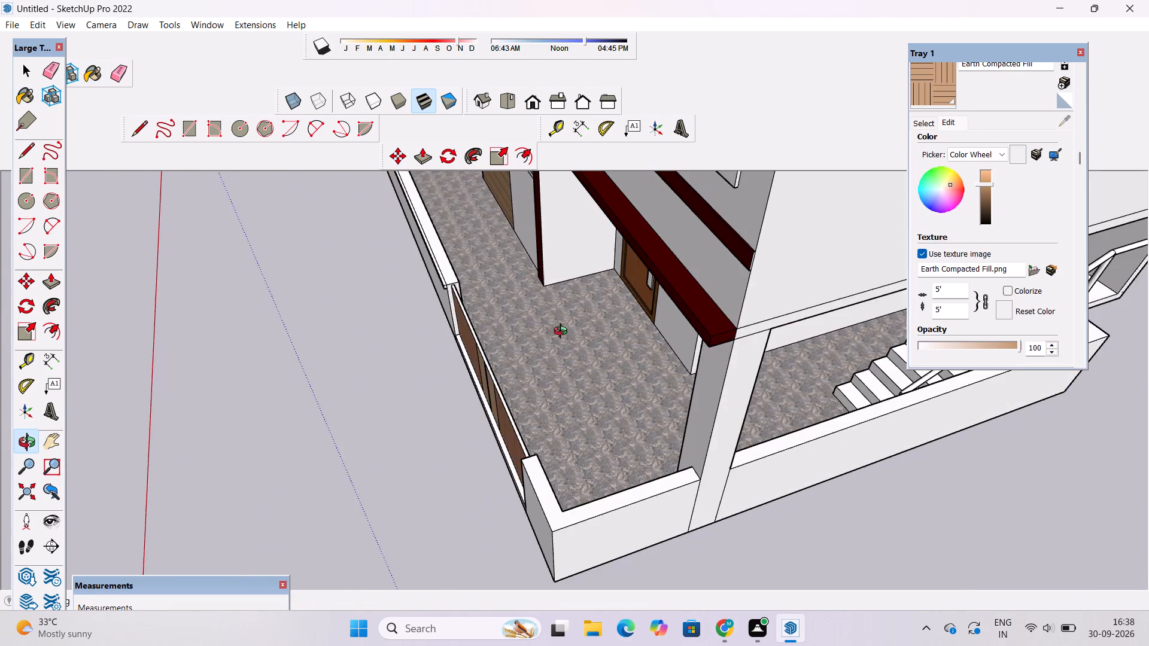
{"action": "scroll", "coordinate": [563, 333], "scroll_direction": "down", "scroll_amount": 2}
{"action": "left_click_drag", "start_coordinate": [511, 359], "coordinate": [625, 329]}
{"action": "scroll", "coordinate": [656, 308], "scroll_direction": "down", "scroll_amount": 5}
{"action": "left_click_drag", "start_coordinate": [577, 371], "coordinate": [666, 264]}
{"action": "left_click_drag", "start_coordinate": [545, 325], "coordinate": [557, 363], "text": "shift"}
{"action": "left_click_drag", "start_coordinate": [543, 373], "coordinate": [653, 358]}
{"action": "scroll", "coordinate": [650, 317], "scroll_direction": "up", "scroll_amount": 4}
{"action": "left_click_drag", "start_coordinate": [650, 316], "coordinate": [614, 349], "text": "shift"}
{"action": "left_click_drag", "start_coordinate": [619, 370], "coordinate": [613, 324]}
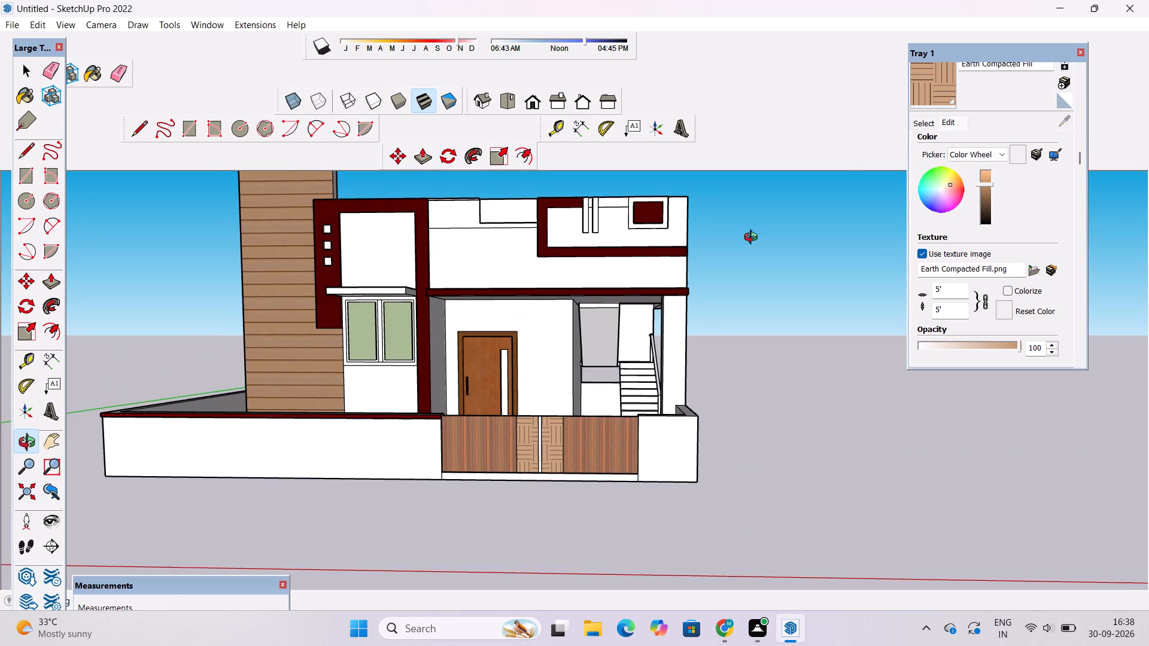
{"action": "scroll", "coordinate": [538, 336], "scroll_direction": "down", "scroll_amount": 3}
{"action": "left_click", "coordinate": [537, 336]}
{"action": "left_click_drag", "start_coordinate": [537, 336], "coordinate": [539, 342], "text": "shift"}
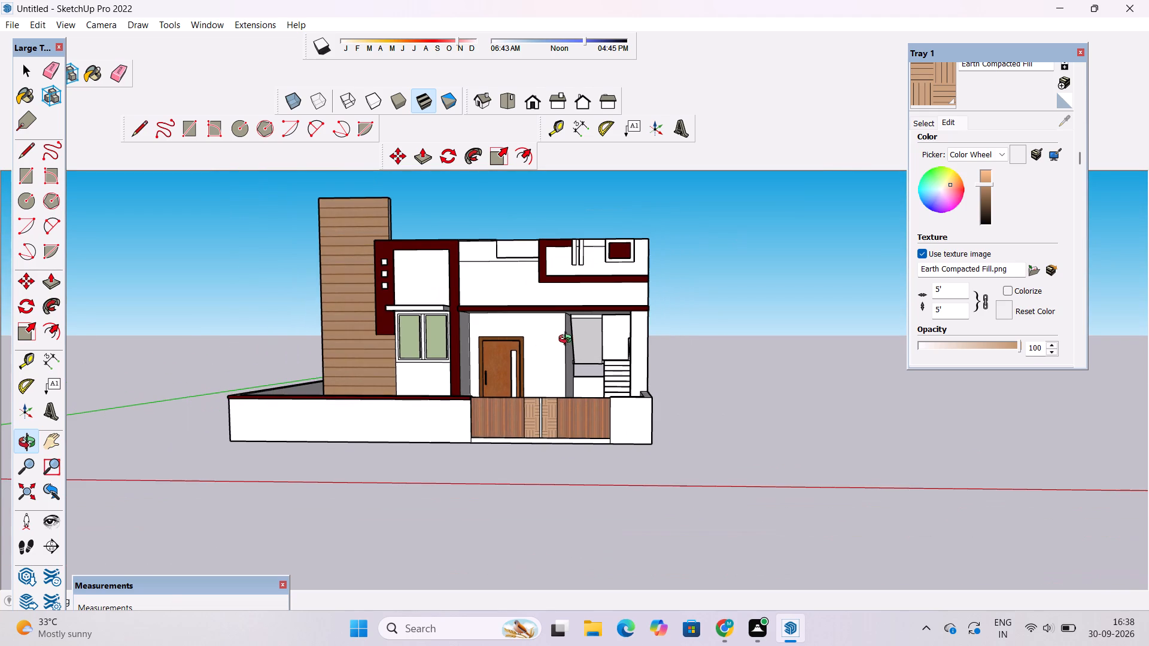
{"action": "left_click_drag", "start_coordinate": [572, 338], "coordinate": [574, 344], "text": "shift"}
{"action": "left_click_drag", "start_coordinate": [514, 286], "coordinate": [516, 299]}
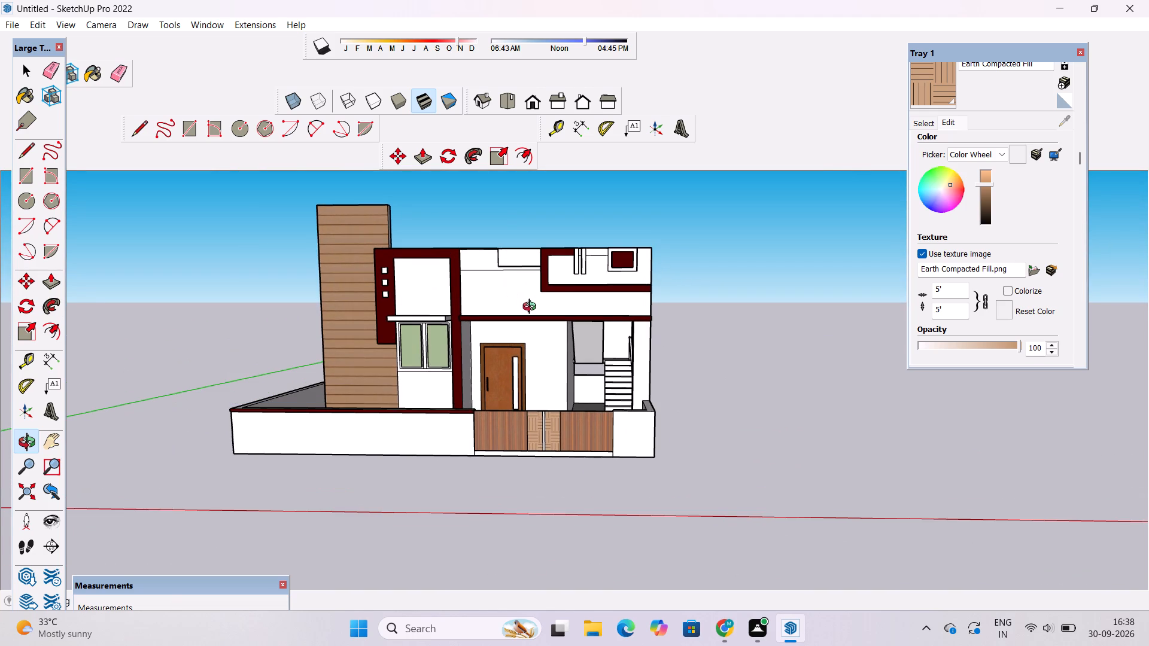
{"action": "left_click_drag", "start_coordinate": [532, 308], "coordinate": [558, 308]}
{"action": "left_click", "coordinate": [559, 308], "text": "shift"}
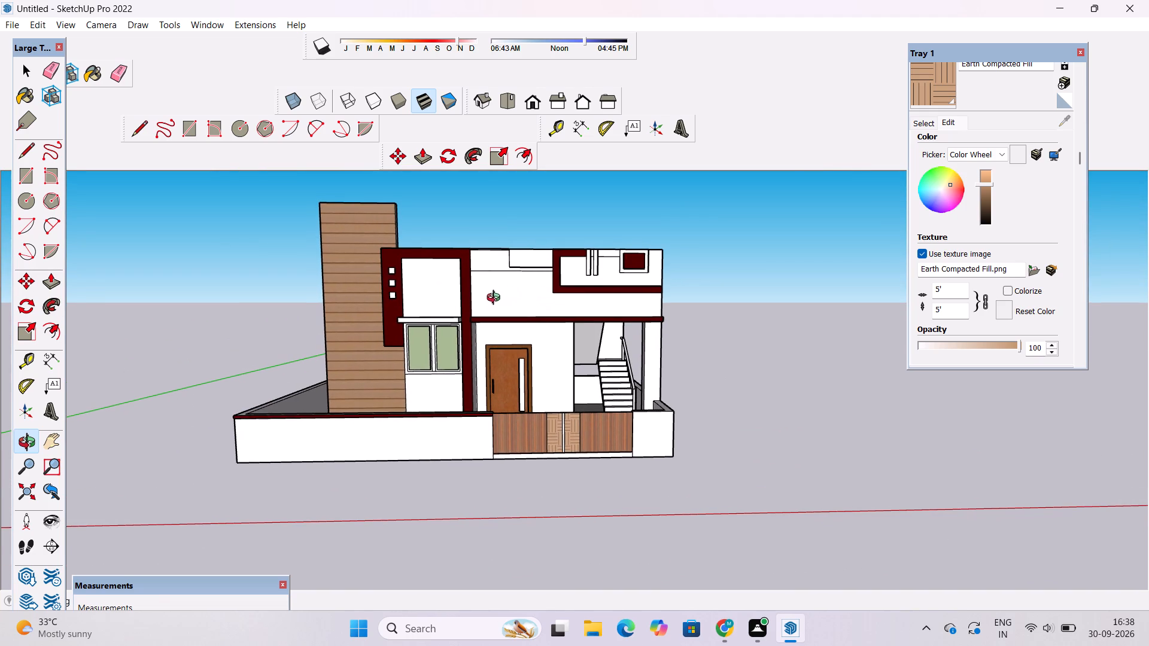
{"action": "left_click_drag", "start_coordinate": [494, 300], "coordinate": [496, 314], "text": "shift"}
Paint the porch wall around the entrance door and the adjoining side wall with 0006_Pink from the Colors-Named collection.
{"action": "left_click", "coordinate": [922, 125]}
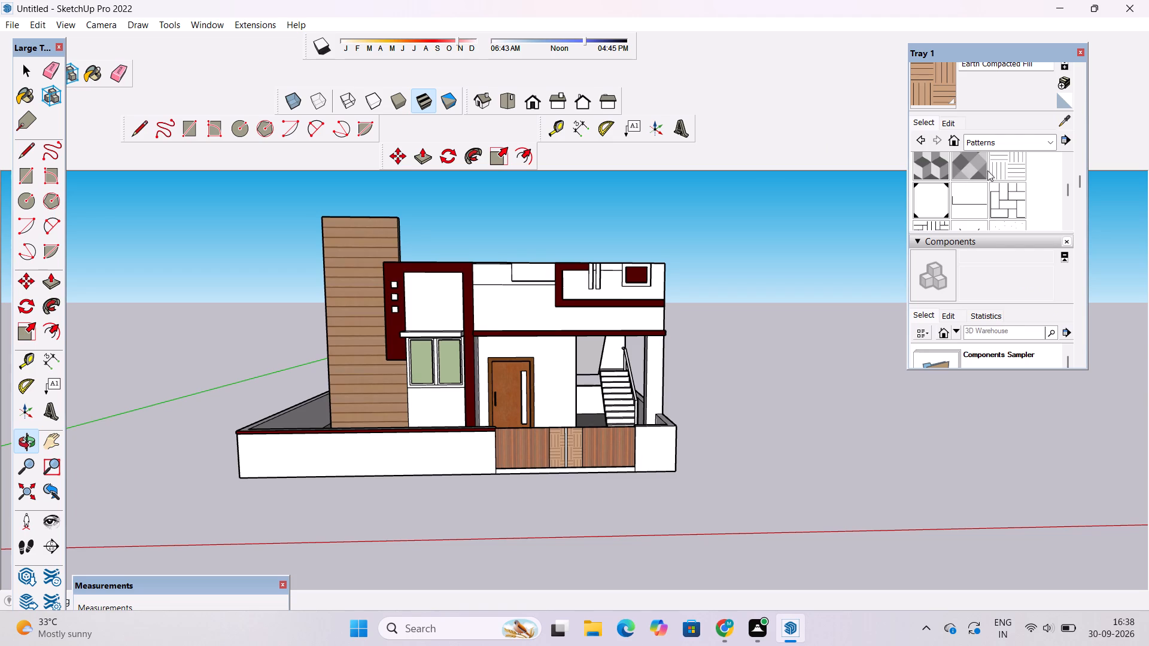
{"action": "left_click", "coordinate": [990, 148]}
{"action": "left_click", "coordinate": [990, 205]}
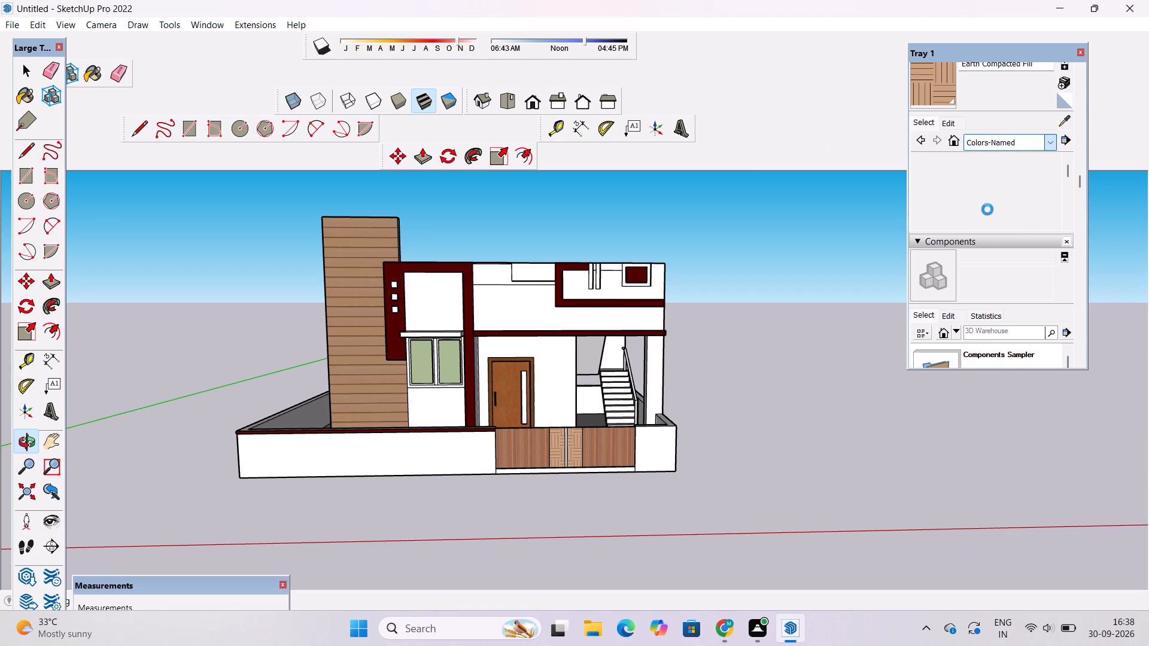
{"action": "scroll", "coordinate": [961, 205], "scroll_direction": "down", "scroll_amount": 1}
{"action": "scroll", "coordinate": [961, 203], "scroll_direction": "up", "scroll_amount": 1}
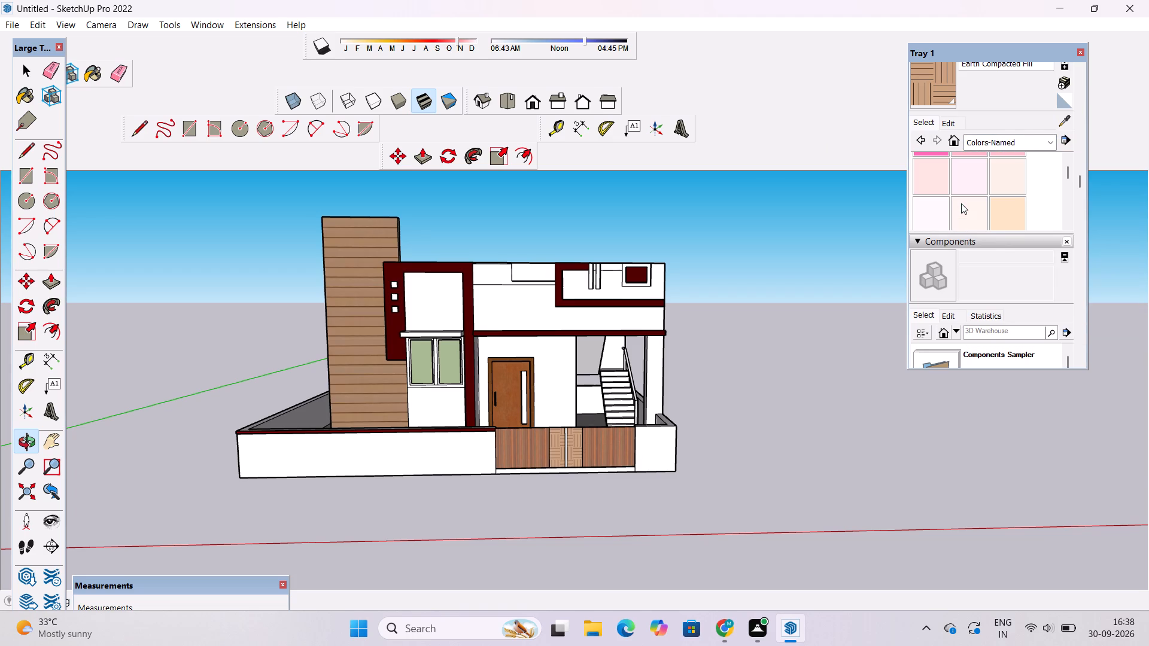
{"action": "left_click", "coordinate": [1007, 202]}
{"action": "left_click", "coordinate": [582, 367]}
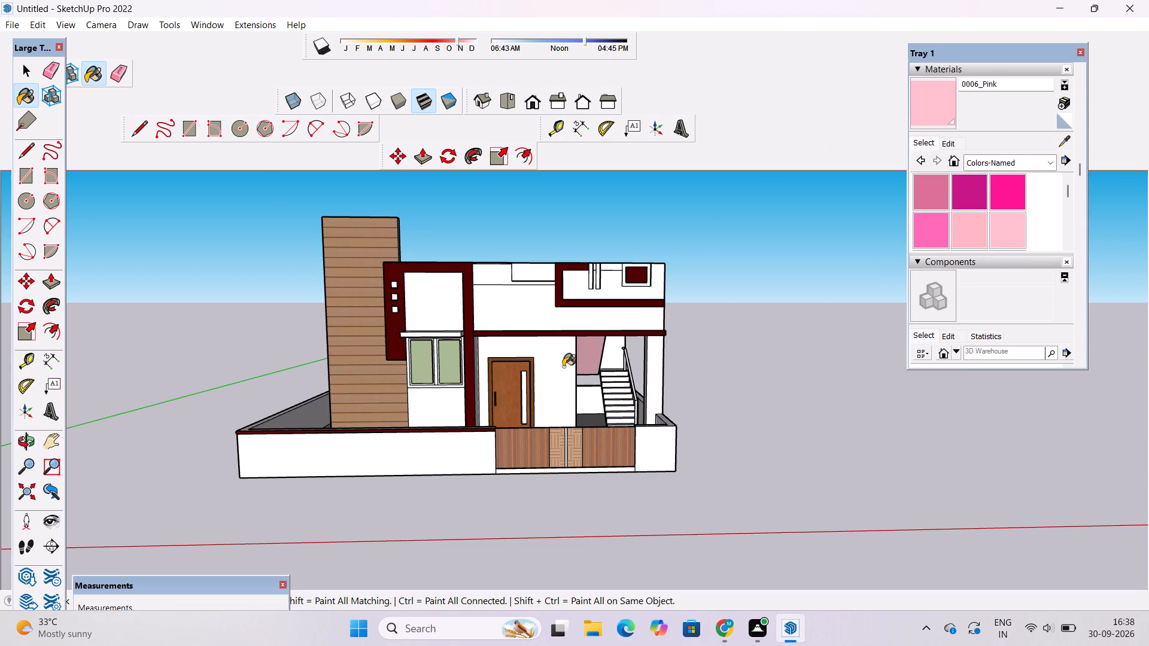
{"action": "scroll", "coordinate": [563, 367], "scroll_direction": "up", "scroll_amount": 3}
{"action": "key", "text": "ctrl+z"}
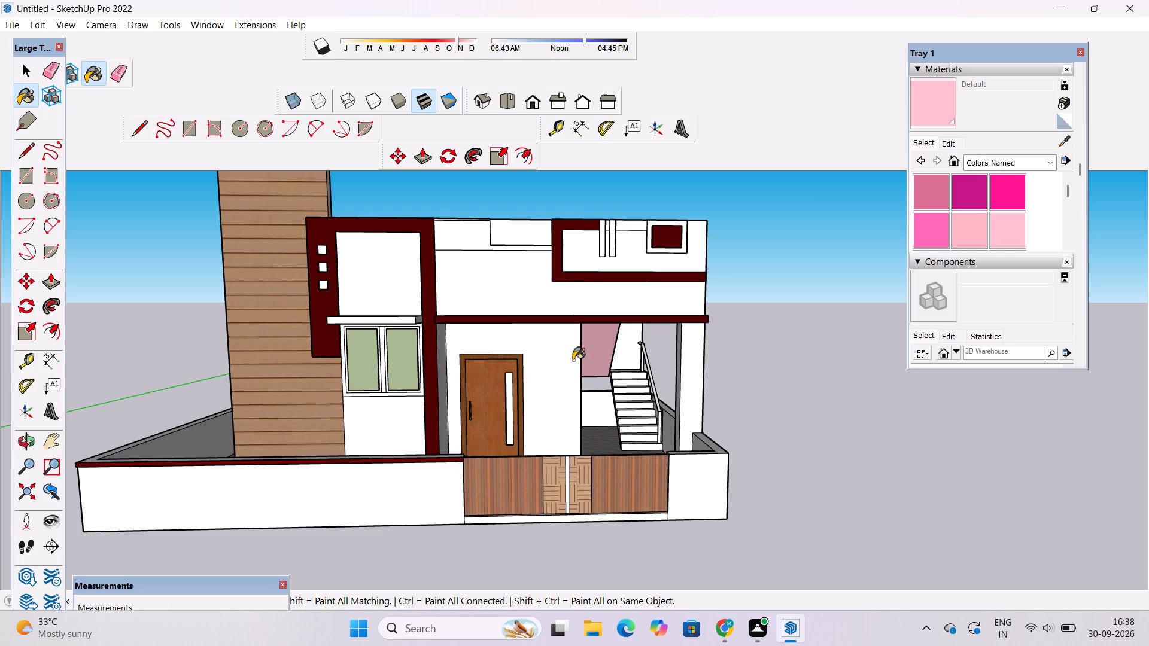
{"action": "left_click", "coordinate": [572, 360]}
{"action": "left_click", "coordinate": [1008, 224]}
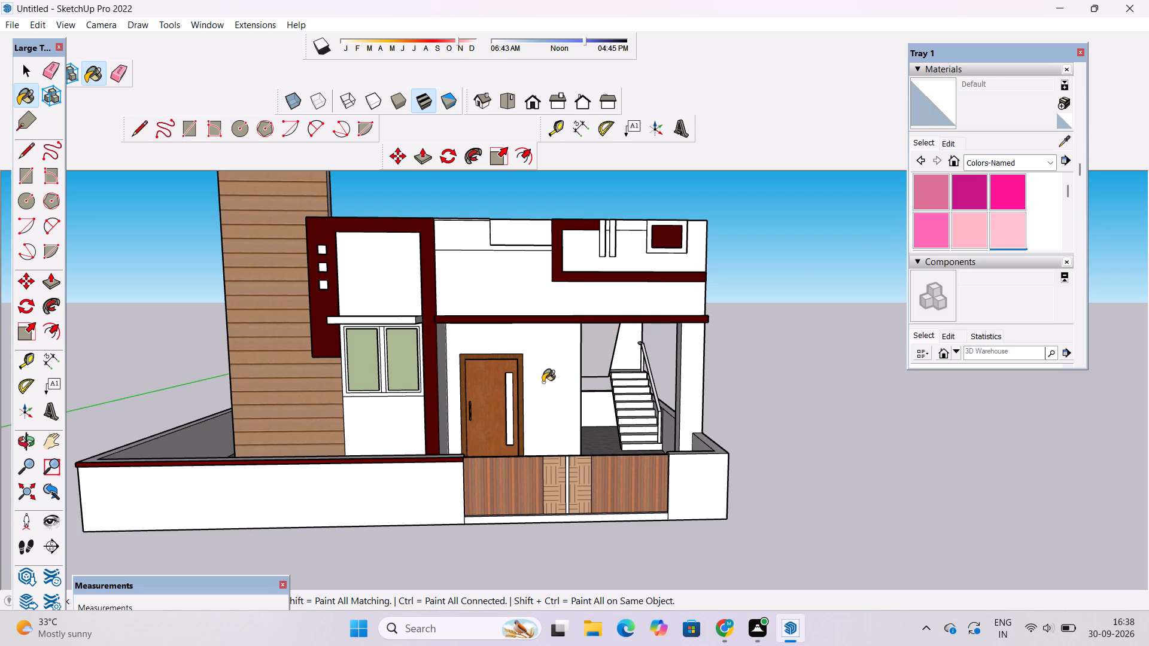
{"action": "left_click", "coordinate": [543, 382]}
{"action": "scroll", "coordinate": [521, 373], "scroll_direction": "up", "scroll_amount": 9}
{"action": "left_click", "coordinate": [300, 339]}
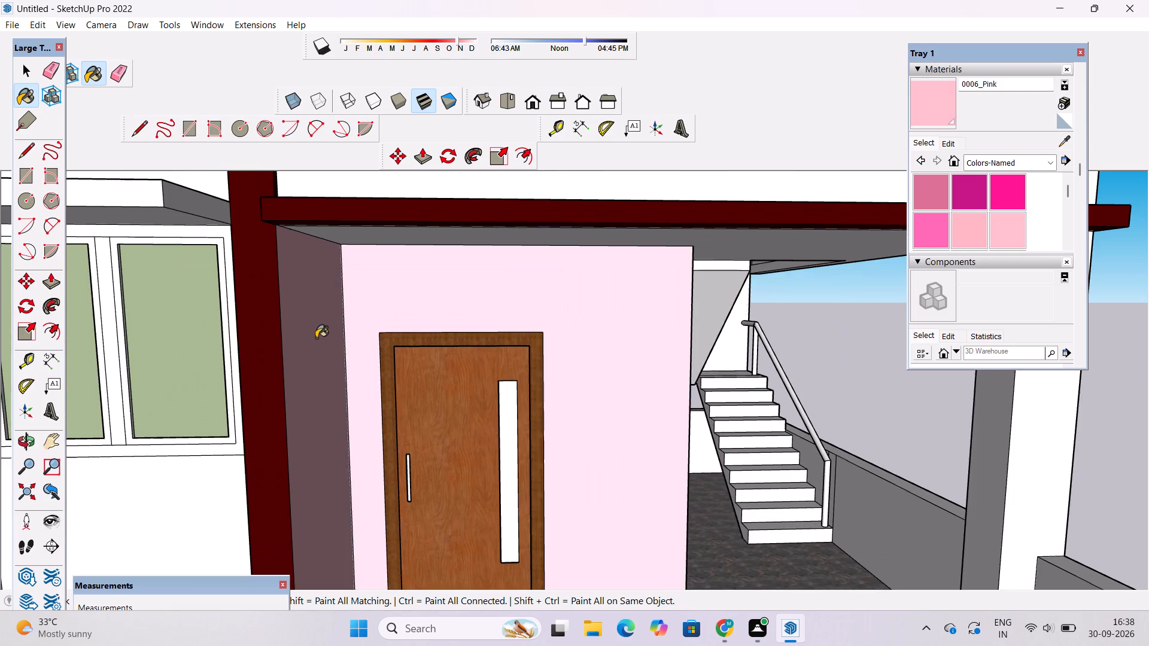
Paint the long ground-floor wall beside the staircase with 0006_Pink.
{"action": "scroll", "coordinate": [316, 338], "scroll_direction": "down", "scroll_amount": 5}
{"action": "key", "text": "o"}
{"action": "scroll", "coordinate": [352, 340], "scroll_direction": "down", "scroll_amount": 9}
{"action": "left_click_drag", "start_coordinate": [555, 352], "coordinate": [371, 382]}
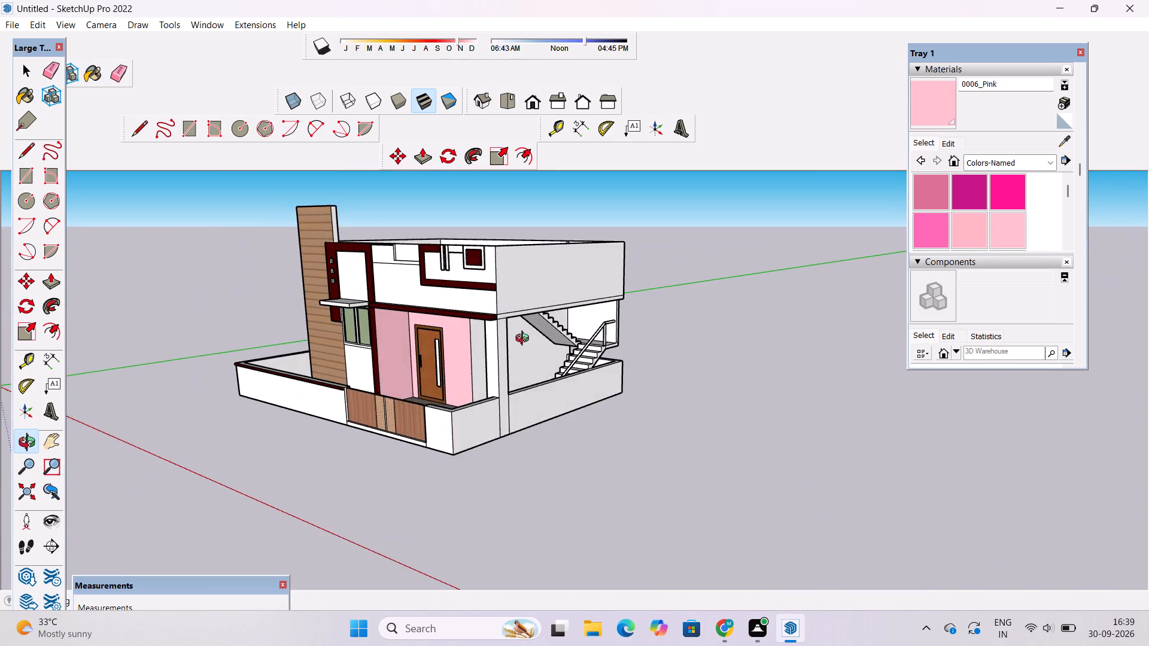
{"action": "scroll", "coordinate": [525, 333], "scroll_direction": "up", "scroll_amount": 4}
{"action": "left_click", "coordinate": [935, 115]}
{"action": "scroll", "coordinate": [621, 385], "scroll_direction": "up", "scroll_amount": 4}
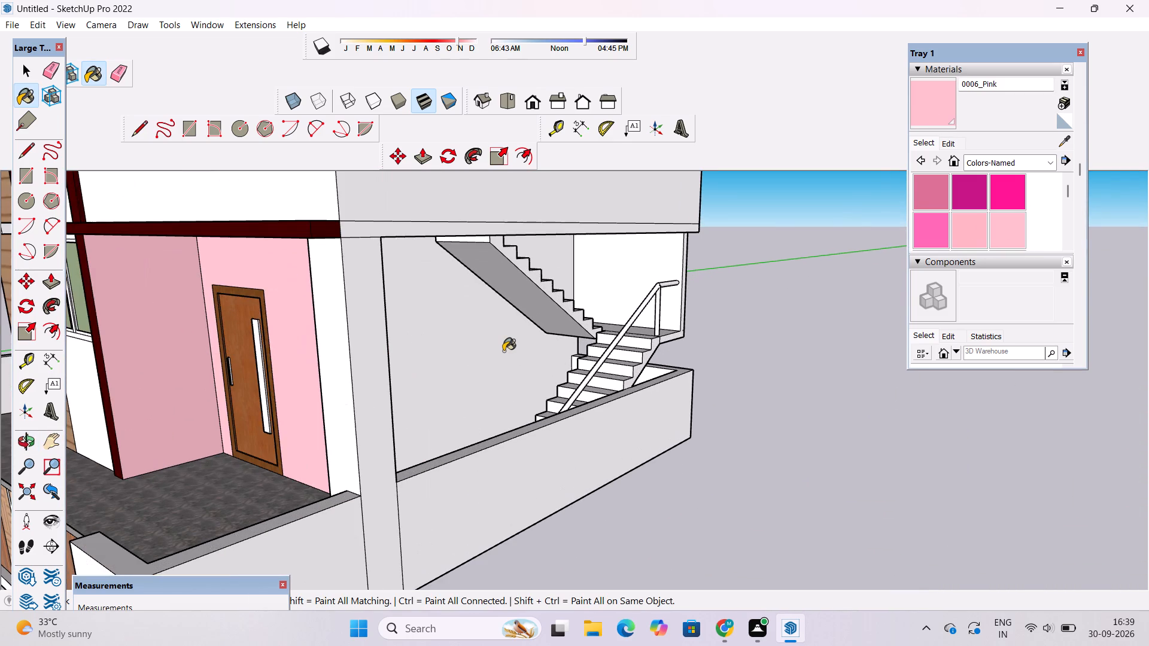
{"action": "left_click", "coordinate": [503, 351]}
Paint the inner face of the low boundary wall behind the staircase with 0006_Pink.
{"action": "scroll", "coordinate": [503, 351], "scroll_direction": "down", "scroll_amount": 9}
{"action": "scroll", "coordinate": [327, 364], "scroll_direction": "up", "scroll_amount": 14}
{"action": "key", "text": "o"}
{"action": "scroll", "coordinate": [327, 364], "scroll_direction": "down", "scroll_amount": 6}
{"action": "scroll", "coordinate": [327, 364], "scroll_direction": "up", "scroll_amount": 1}
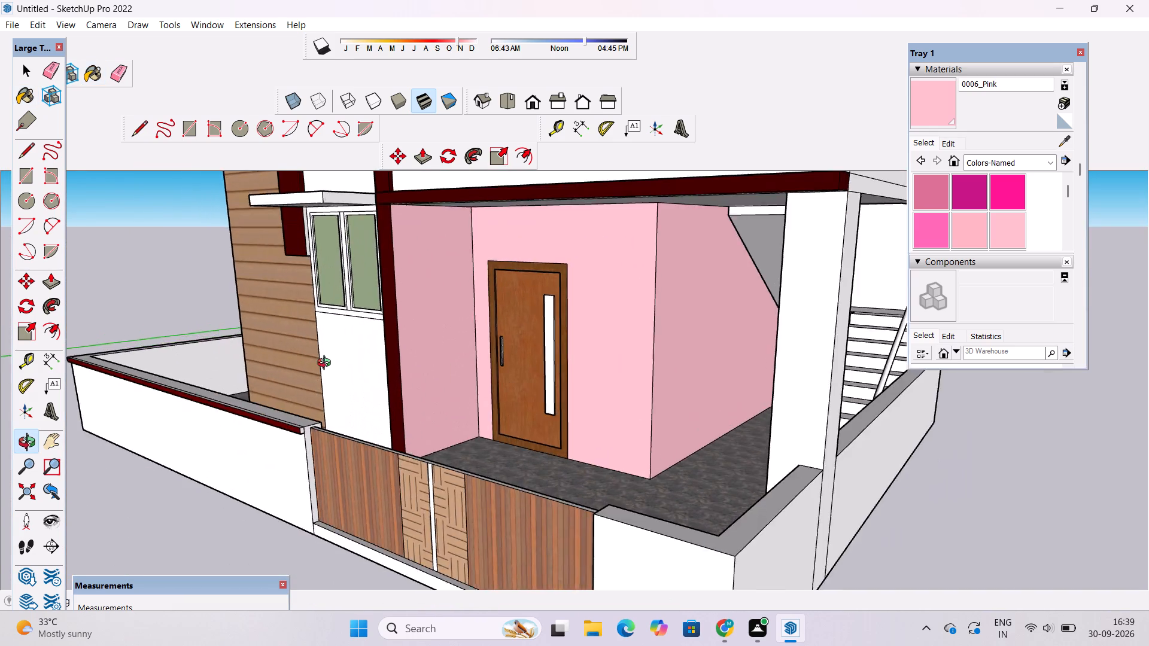
{"action": "scroll", "coordinate": [327, 364], "scroll_direction": "down", "scroll_amount": 5}
{"action": "left_click_drag", "start_coordinate": [356, 394], "coordinate": [540, 379]}
{"action": "left_click_drag", "start_coordinate": [538, 379], "coordinate": [456, 450], "text": "shift"}
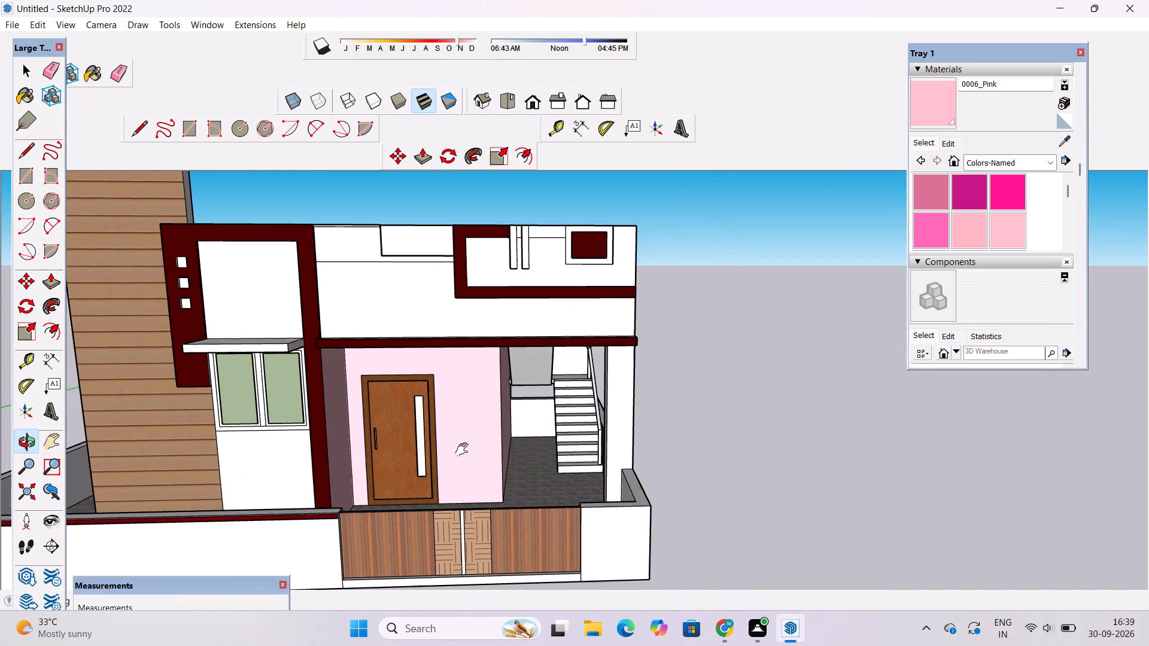
{"action": "scroll", "coordinate": [521, 438], "scroll_direction": "up", "scroll_amount": 7}
{"action": "left_click_drag", "start_coordinate": [522, 423], "coordinate": [522, 400]}
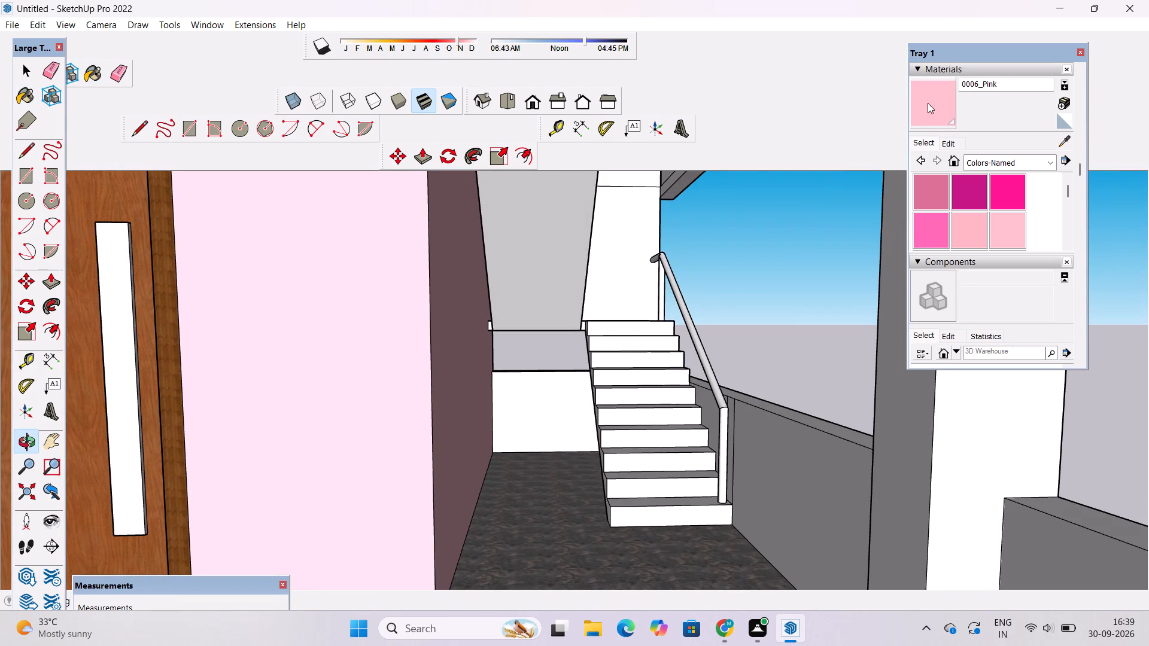
{"action": "left_click", "coordinate": [928, 103]}
{"action": "left_click", "coordinate": [558, 410]}
{"action": "scroll", "coordinate": [506, 443], "scroll_direction": "down", "scroll_amount": 9}
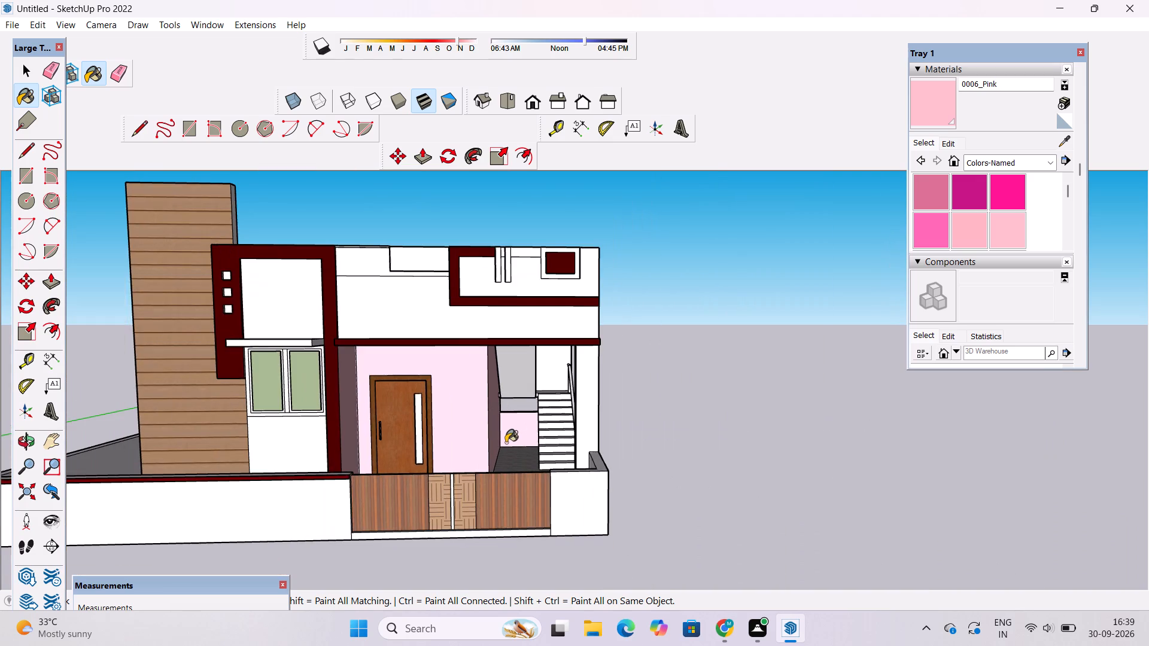
Paint the sloping underside of the upper stair flight and the narrow band above it with 0006_Pink.
{"action": "key", "text": "o"}
{"action": "scroll", "coordinate": [506, 443], "scroll_direction": "down", "scroll_amount": 5}
{"action": "scroll", "coordinate": [515, 410], "scroll_direction": "up", "scroll_amount": 9}
{"action": "left_click_drag", "start_coordinate": [512, 412], "coordinate": [494, 453], "text": "shift"}
{"action": "left_click_drag", "start_coordinate": [493, 458], "coordinate": [504, 462]}
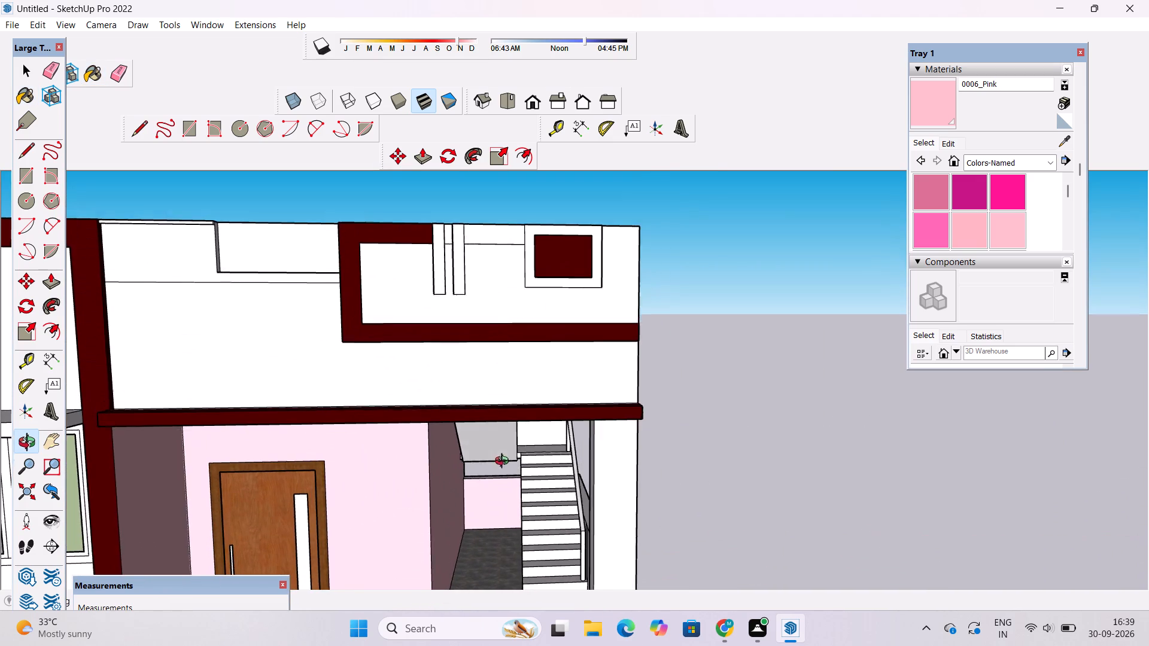
{"action": "left_click_drag", "start_coordinate": [504, 462], "coordinate": [519, 449]}
{"action": "left_click", "coordinate": [912, 109]}
{"action": "scroll", "coordinate": [549, 440], "scroll_direction": "up", "scroll_amount": 5}
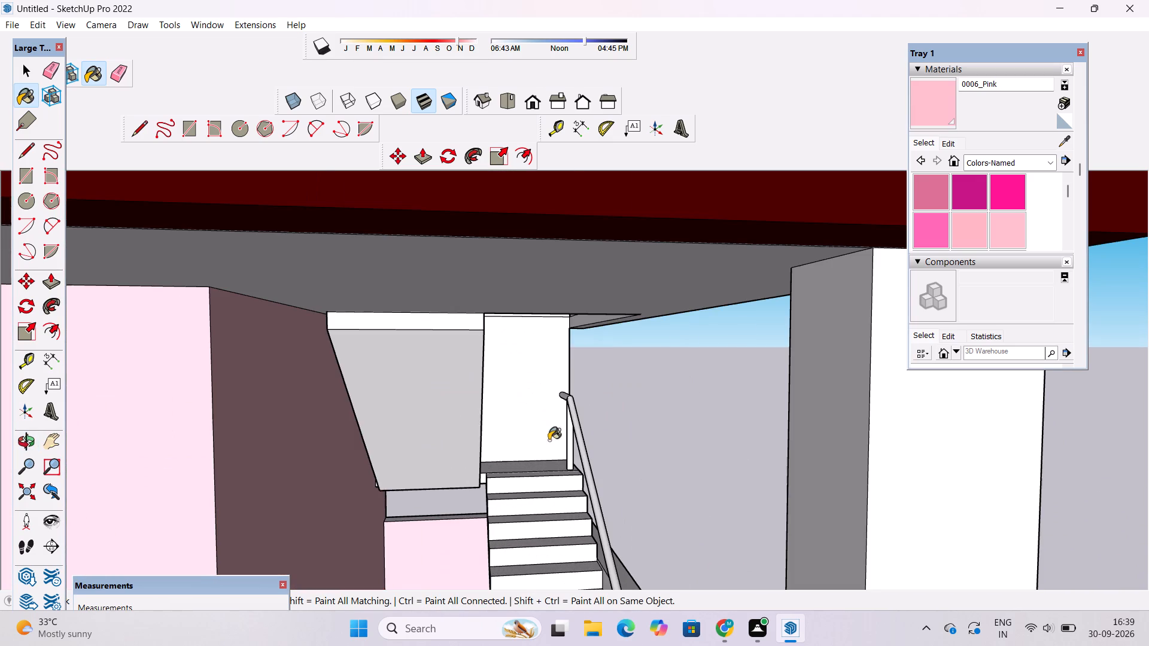
{"action": "left_click", "coordinate": [440, 432]}
{"action": "scroll", "coordinate": [450, 510], "scroll_direction": "up", "scroll_amount": 1}
{"action": "left_click", "coordinate": [430, 290]}
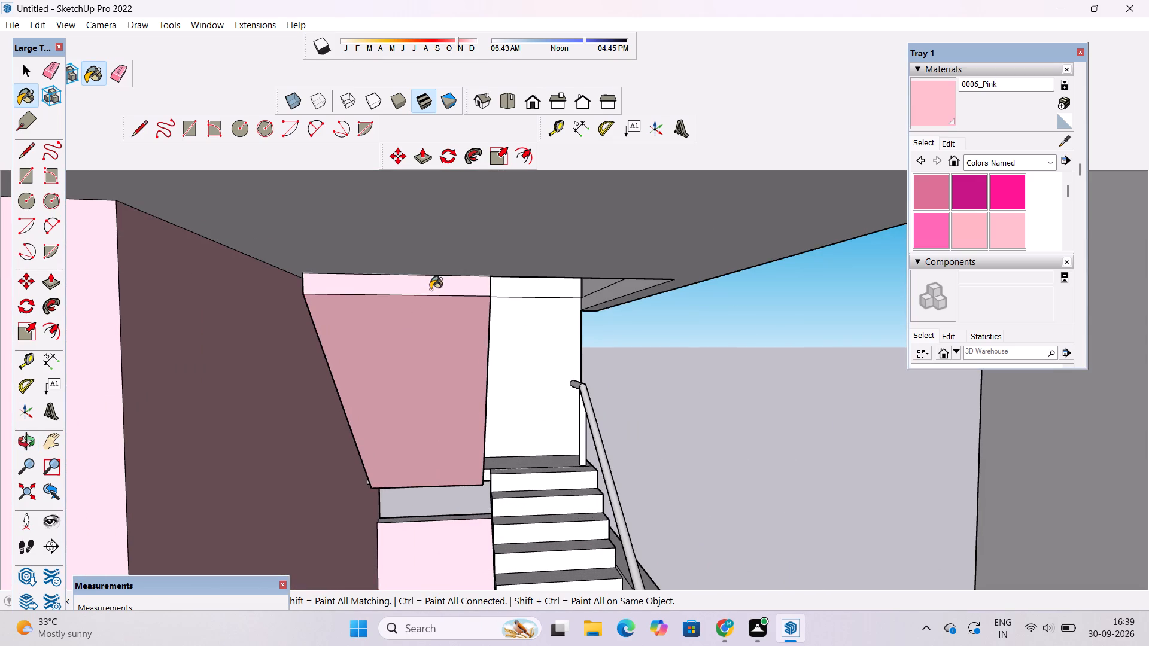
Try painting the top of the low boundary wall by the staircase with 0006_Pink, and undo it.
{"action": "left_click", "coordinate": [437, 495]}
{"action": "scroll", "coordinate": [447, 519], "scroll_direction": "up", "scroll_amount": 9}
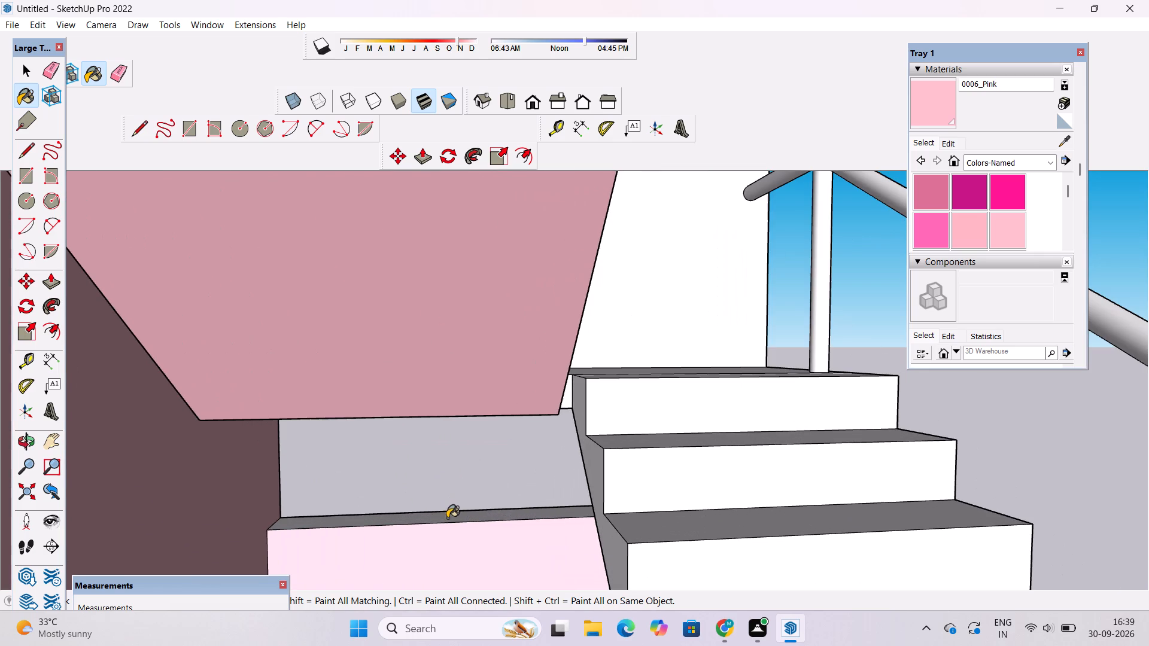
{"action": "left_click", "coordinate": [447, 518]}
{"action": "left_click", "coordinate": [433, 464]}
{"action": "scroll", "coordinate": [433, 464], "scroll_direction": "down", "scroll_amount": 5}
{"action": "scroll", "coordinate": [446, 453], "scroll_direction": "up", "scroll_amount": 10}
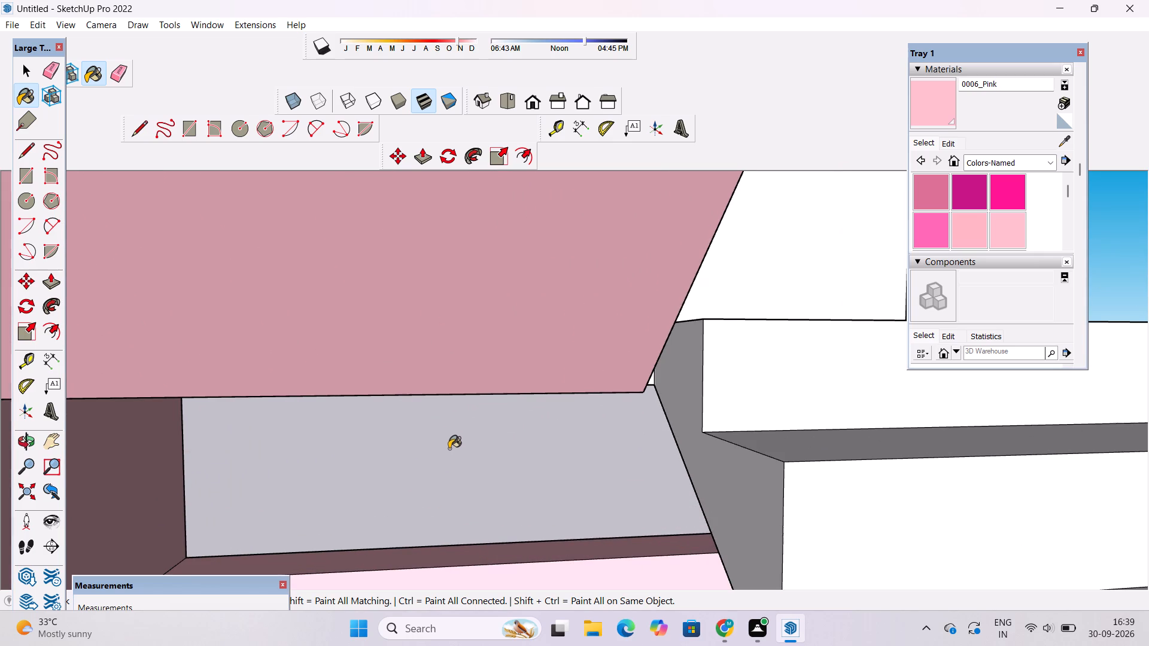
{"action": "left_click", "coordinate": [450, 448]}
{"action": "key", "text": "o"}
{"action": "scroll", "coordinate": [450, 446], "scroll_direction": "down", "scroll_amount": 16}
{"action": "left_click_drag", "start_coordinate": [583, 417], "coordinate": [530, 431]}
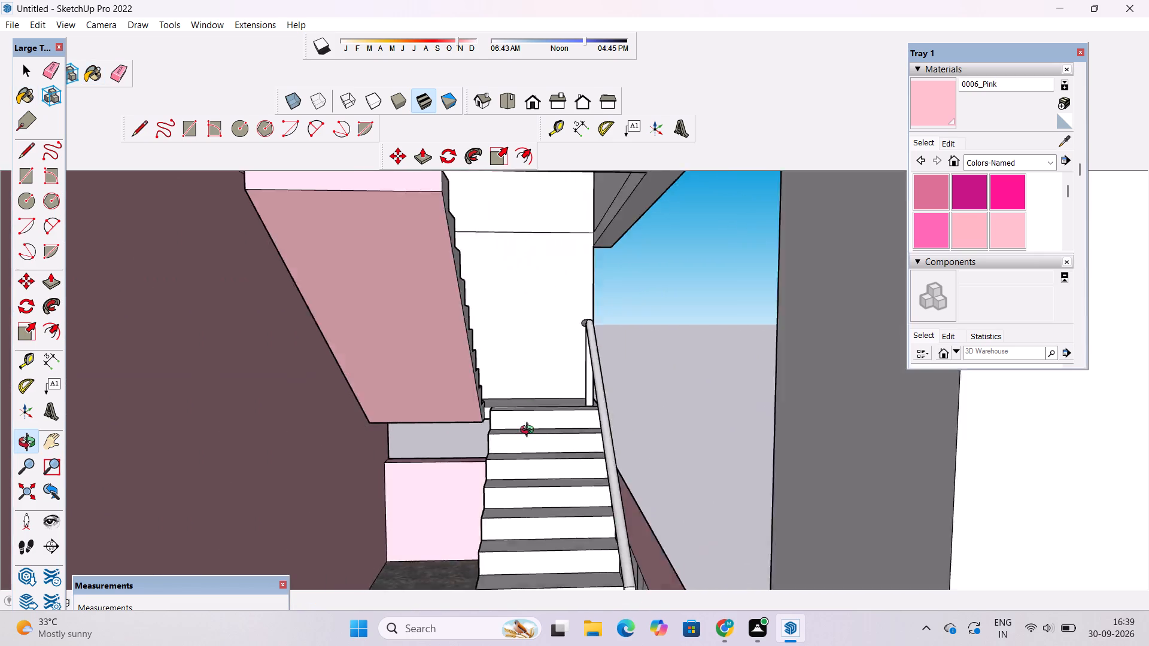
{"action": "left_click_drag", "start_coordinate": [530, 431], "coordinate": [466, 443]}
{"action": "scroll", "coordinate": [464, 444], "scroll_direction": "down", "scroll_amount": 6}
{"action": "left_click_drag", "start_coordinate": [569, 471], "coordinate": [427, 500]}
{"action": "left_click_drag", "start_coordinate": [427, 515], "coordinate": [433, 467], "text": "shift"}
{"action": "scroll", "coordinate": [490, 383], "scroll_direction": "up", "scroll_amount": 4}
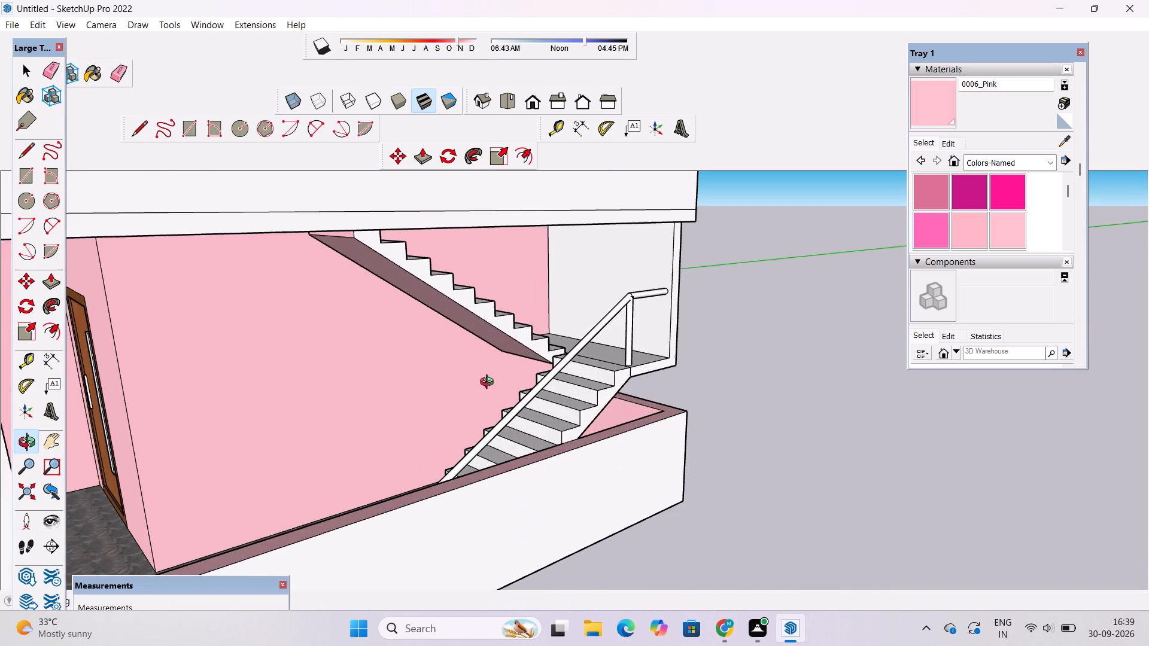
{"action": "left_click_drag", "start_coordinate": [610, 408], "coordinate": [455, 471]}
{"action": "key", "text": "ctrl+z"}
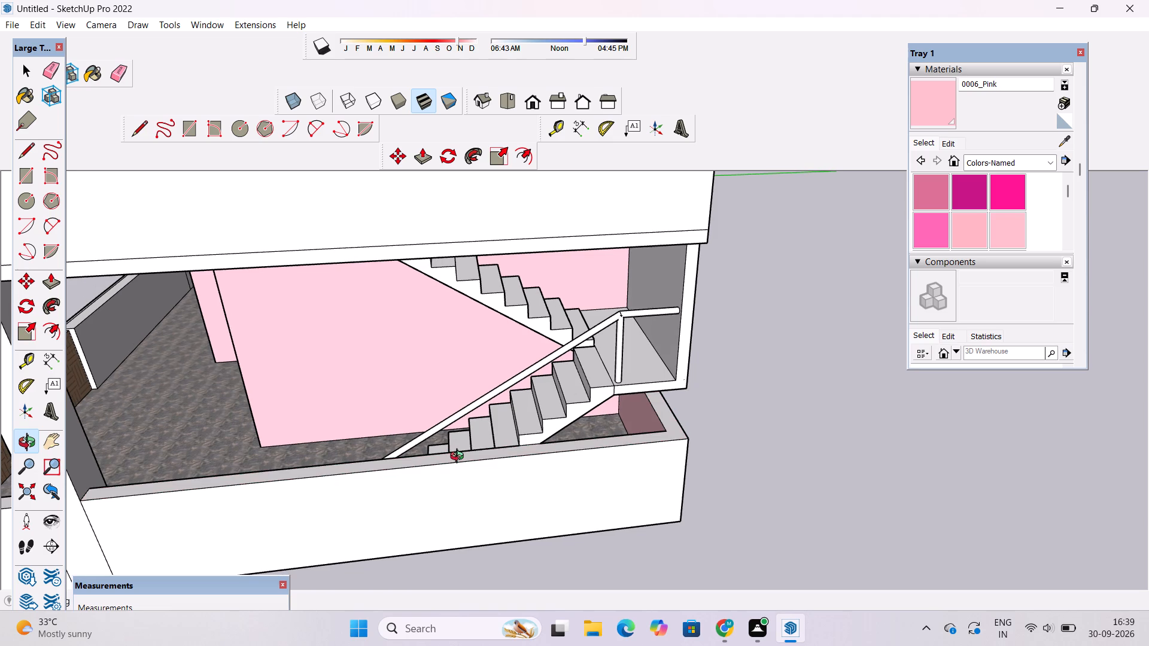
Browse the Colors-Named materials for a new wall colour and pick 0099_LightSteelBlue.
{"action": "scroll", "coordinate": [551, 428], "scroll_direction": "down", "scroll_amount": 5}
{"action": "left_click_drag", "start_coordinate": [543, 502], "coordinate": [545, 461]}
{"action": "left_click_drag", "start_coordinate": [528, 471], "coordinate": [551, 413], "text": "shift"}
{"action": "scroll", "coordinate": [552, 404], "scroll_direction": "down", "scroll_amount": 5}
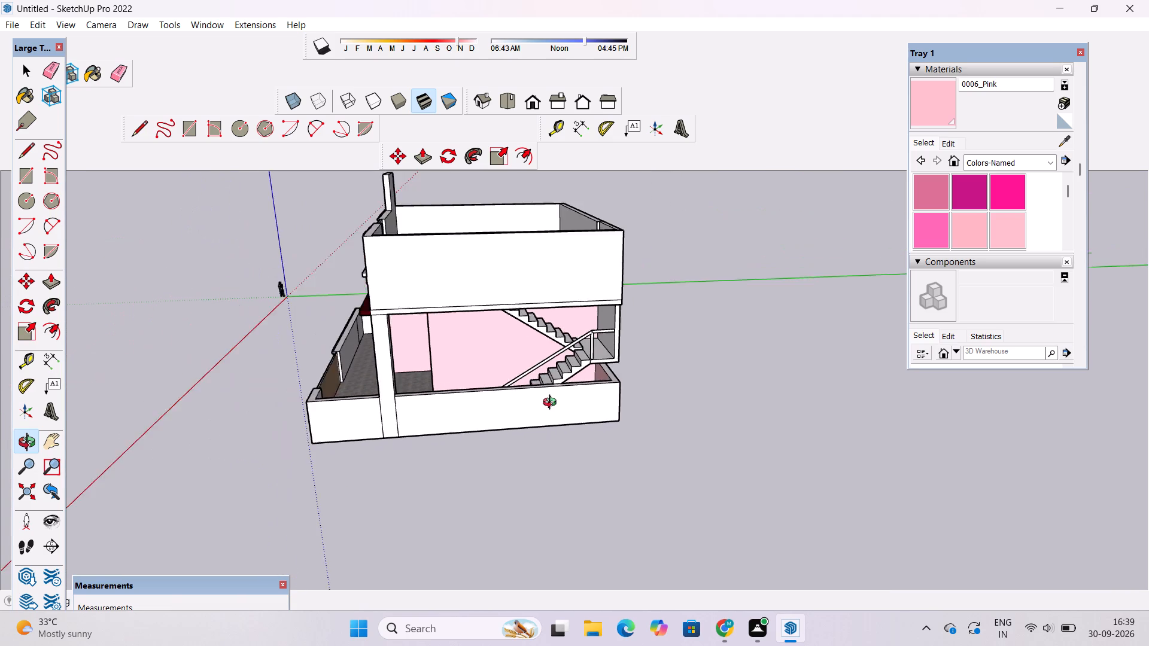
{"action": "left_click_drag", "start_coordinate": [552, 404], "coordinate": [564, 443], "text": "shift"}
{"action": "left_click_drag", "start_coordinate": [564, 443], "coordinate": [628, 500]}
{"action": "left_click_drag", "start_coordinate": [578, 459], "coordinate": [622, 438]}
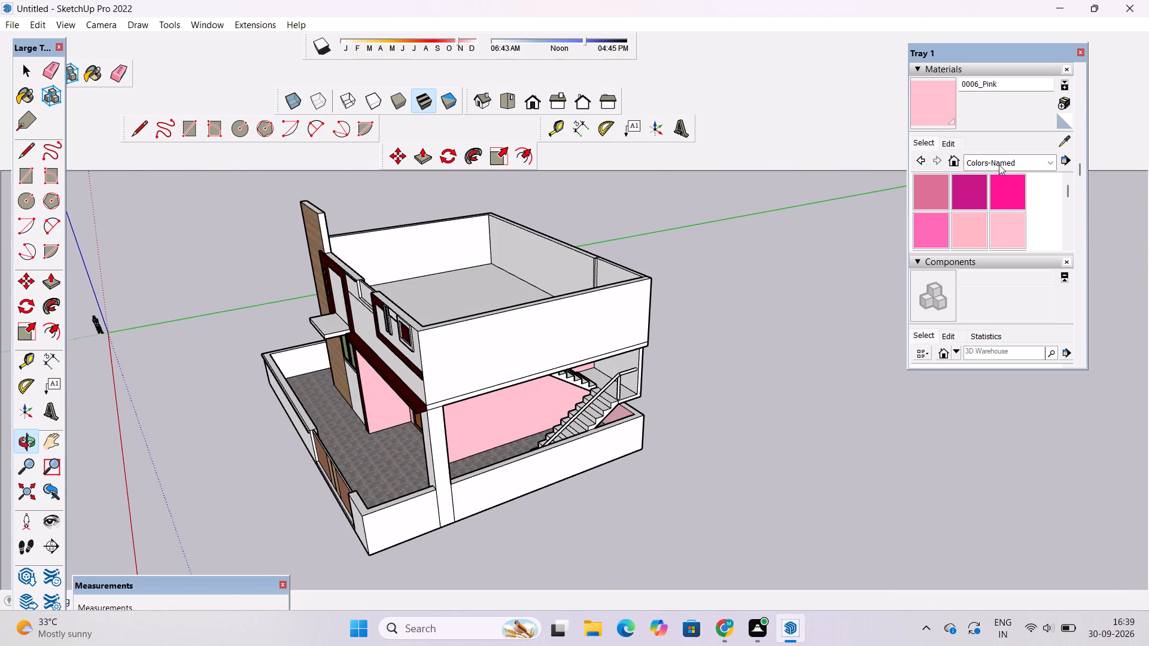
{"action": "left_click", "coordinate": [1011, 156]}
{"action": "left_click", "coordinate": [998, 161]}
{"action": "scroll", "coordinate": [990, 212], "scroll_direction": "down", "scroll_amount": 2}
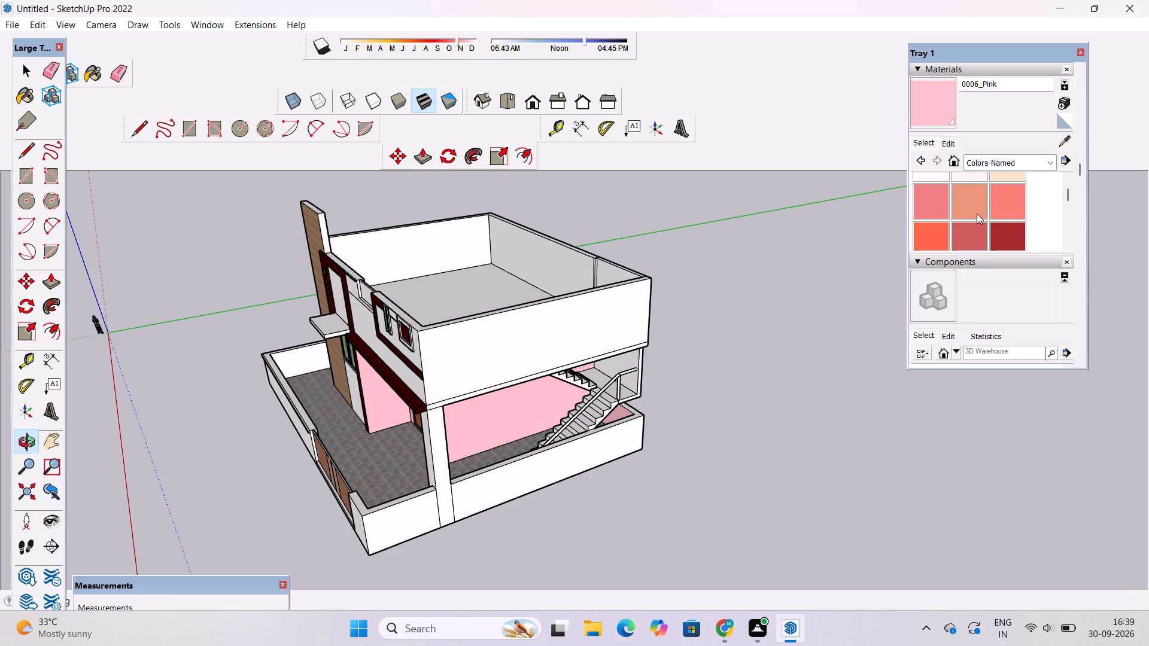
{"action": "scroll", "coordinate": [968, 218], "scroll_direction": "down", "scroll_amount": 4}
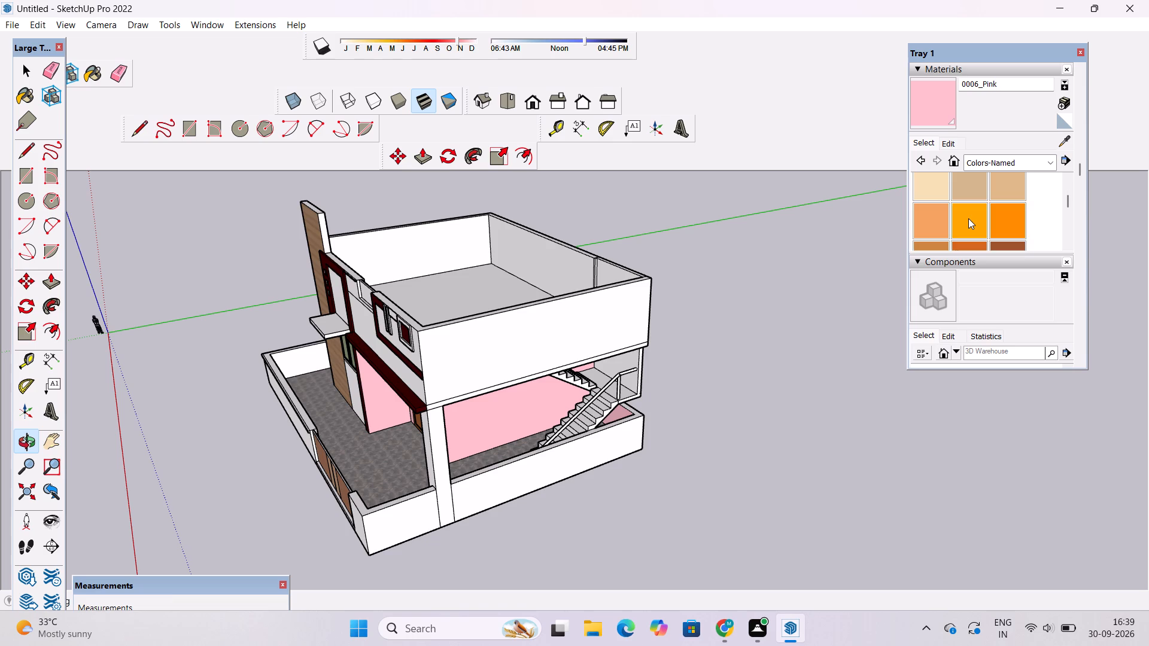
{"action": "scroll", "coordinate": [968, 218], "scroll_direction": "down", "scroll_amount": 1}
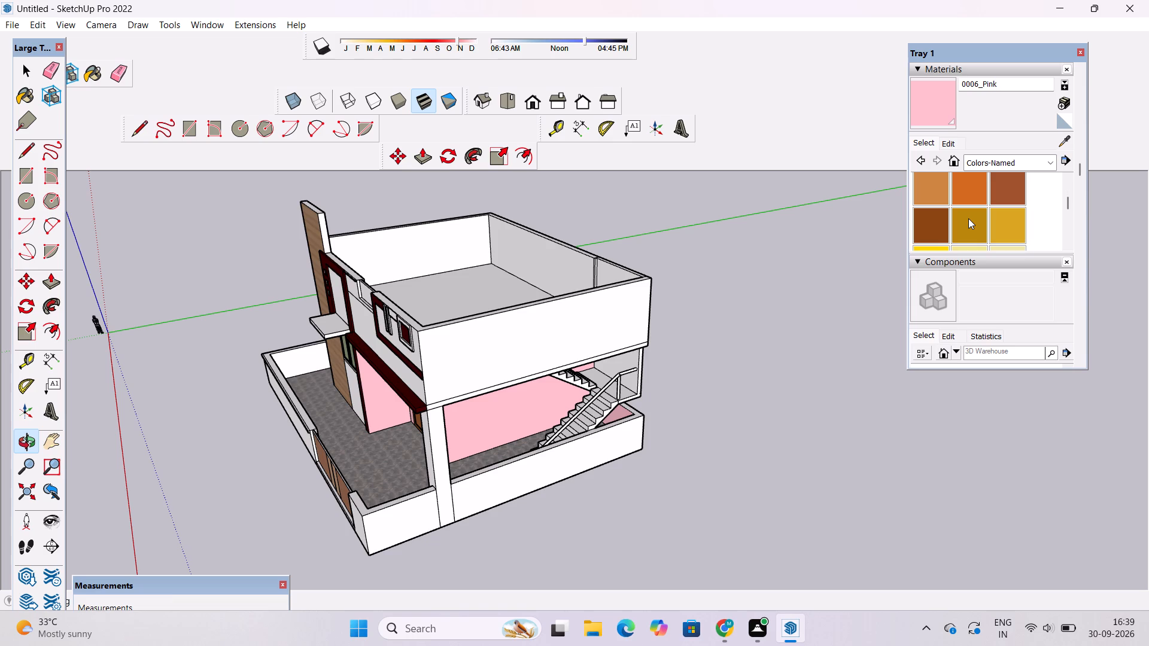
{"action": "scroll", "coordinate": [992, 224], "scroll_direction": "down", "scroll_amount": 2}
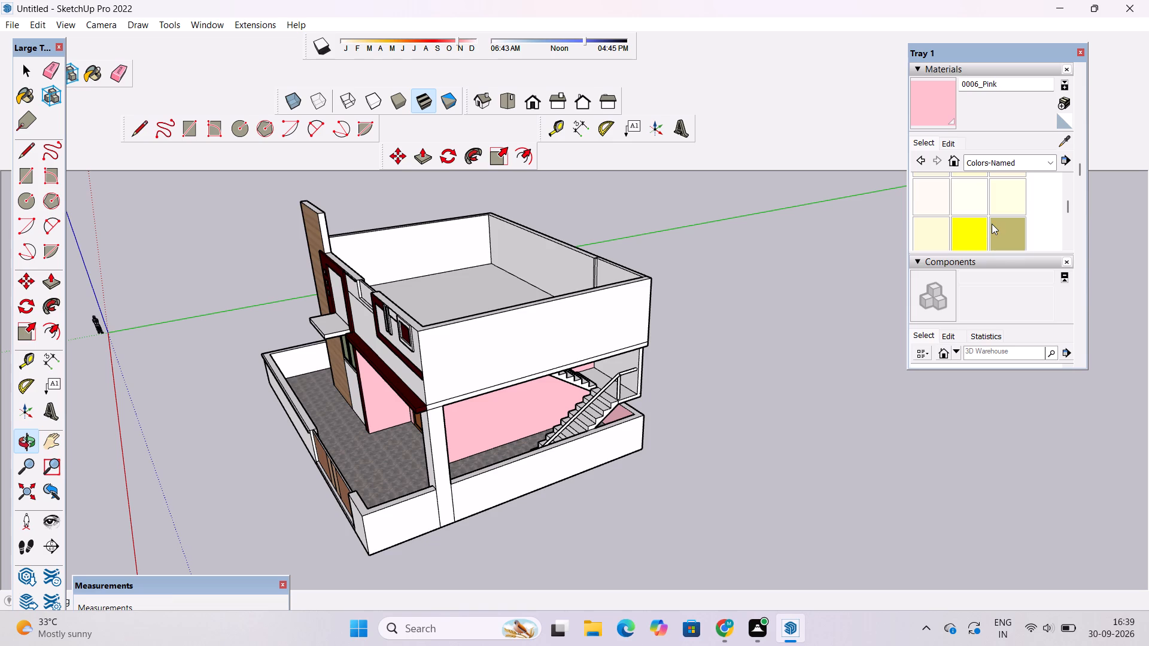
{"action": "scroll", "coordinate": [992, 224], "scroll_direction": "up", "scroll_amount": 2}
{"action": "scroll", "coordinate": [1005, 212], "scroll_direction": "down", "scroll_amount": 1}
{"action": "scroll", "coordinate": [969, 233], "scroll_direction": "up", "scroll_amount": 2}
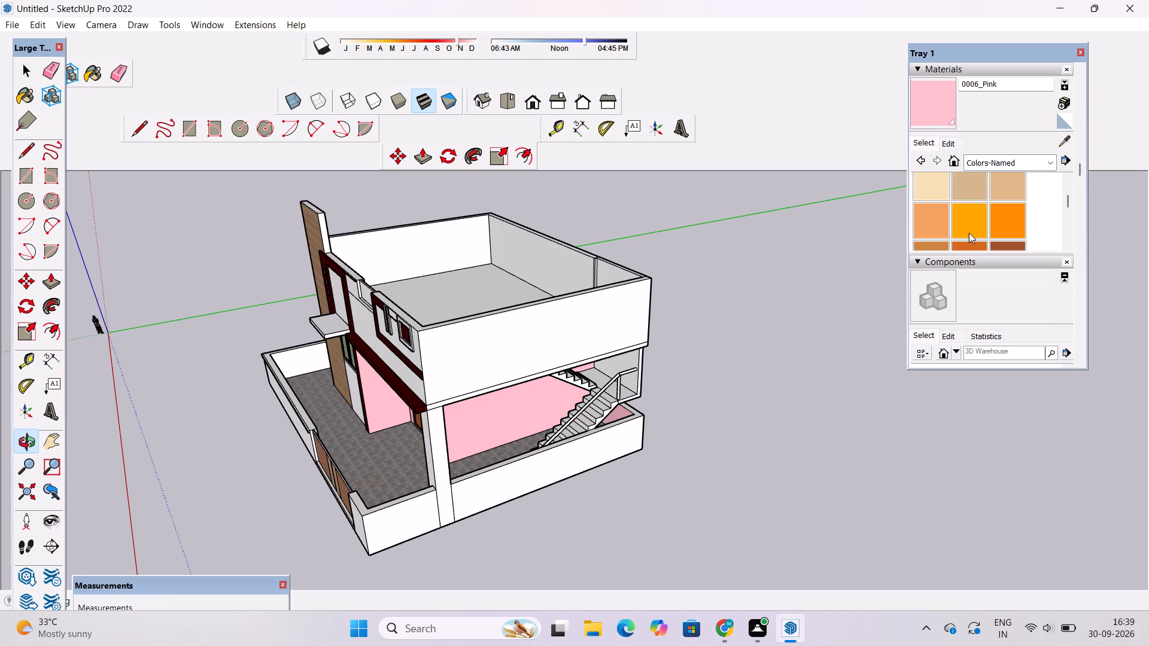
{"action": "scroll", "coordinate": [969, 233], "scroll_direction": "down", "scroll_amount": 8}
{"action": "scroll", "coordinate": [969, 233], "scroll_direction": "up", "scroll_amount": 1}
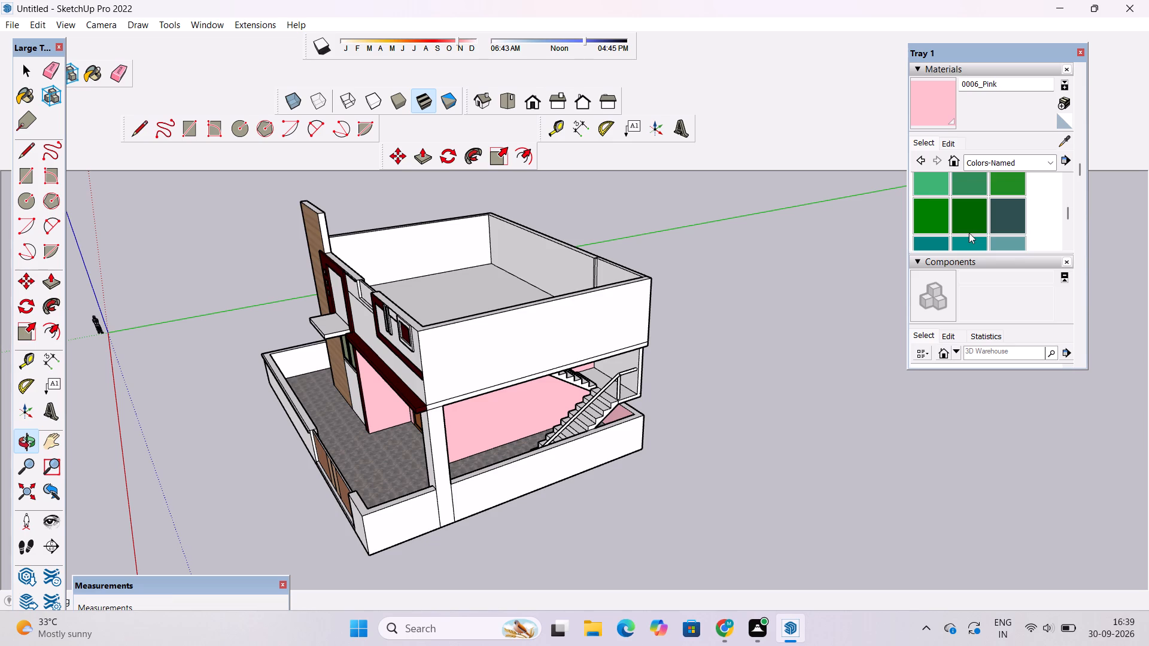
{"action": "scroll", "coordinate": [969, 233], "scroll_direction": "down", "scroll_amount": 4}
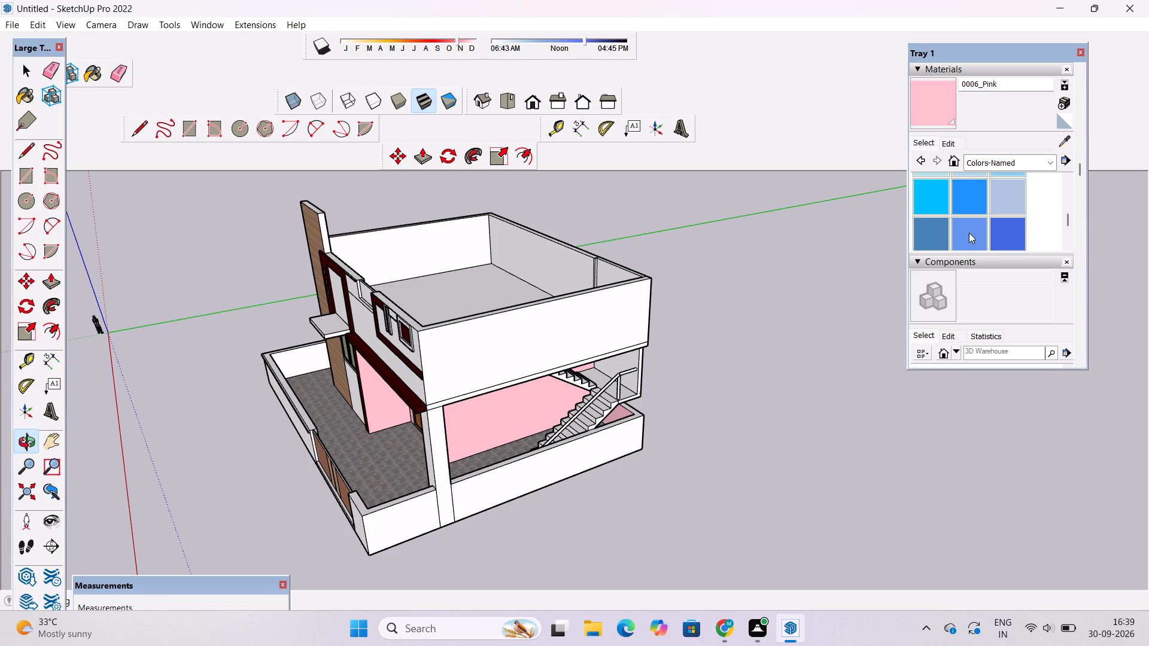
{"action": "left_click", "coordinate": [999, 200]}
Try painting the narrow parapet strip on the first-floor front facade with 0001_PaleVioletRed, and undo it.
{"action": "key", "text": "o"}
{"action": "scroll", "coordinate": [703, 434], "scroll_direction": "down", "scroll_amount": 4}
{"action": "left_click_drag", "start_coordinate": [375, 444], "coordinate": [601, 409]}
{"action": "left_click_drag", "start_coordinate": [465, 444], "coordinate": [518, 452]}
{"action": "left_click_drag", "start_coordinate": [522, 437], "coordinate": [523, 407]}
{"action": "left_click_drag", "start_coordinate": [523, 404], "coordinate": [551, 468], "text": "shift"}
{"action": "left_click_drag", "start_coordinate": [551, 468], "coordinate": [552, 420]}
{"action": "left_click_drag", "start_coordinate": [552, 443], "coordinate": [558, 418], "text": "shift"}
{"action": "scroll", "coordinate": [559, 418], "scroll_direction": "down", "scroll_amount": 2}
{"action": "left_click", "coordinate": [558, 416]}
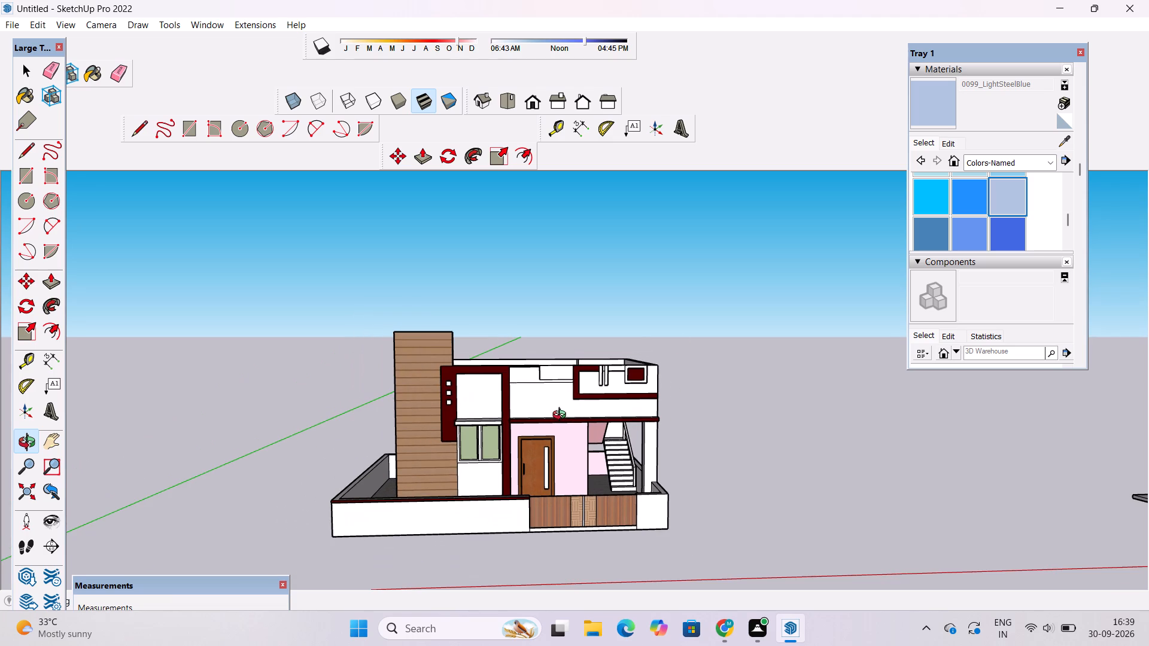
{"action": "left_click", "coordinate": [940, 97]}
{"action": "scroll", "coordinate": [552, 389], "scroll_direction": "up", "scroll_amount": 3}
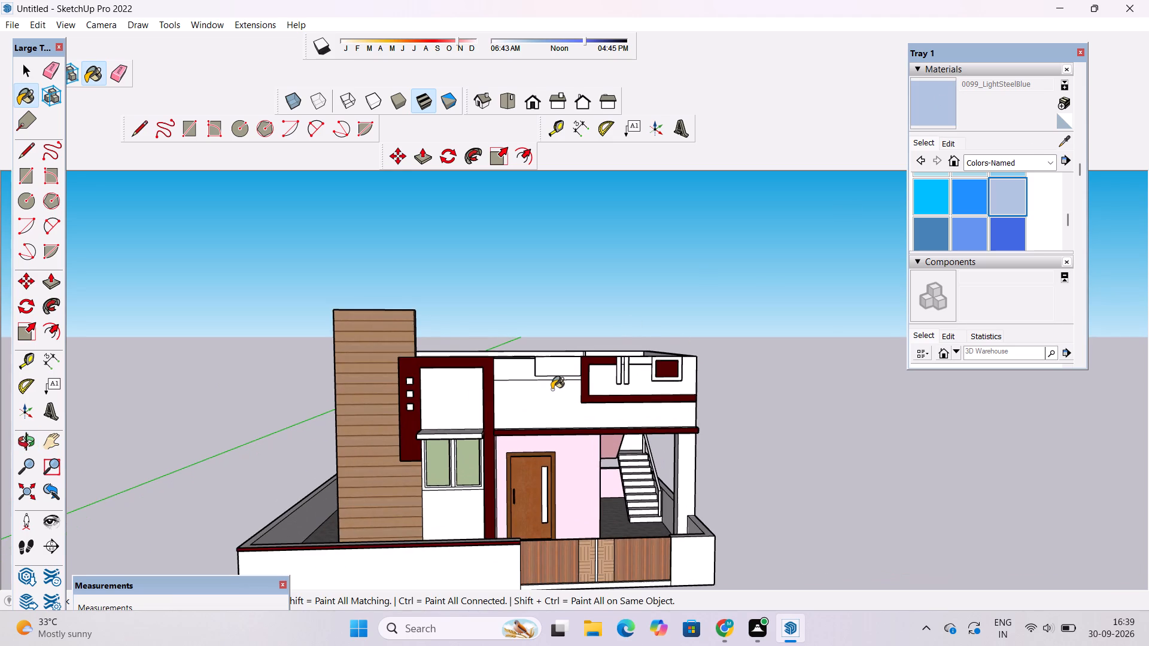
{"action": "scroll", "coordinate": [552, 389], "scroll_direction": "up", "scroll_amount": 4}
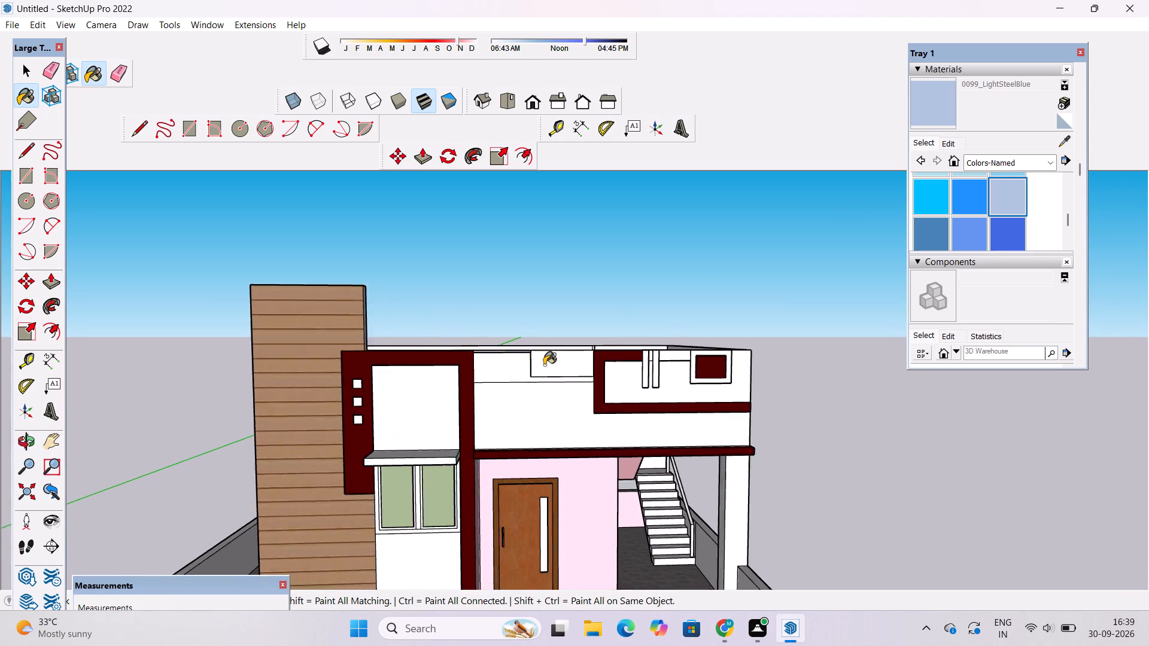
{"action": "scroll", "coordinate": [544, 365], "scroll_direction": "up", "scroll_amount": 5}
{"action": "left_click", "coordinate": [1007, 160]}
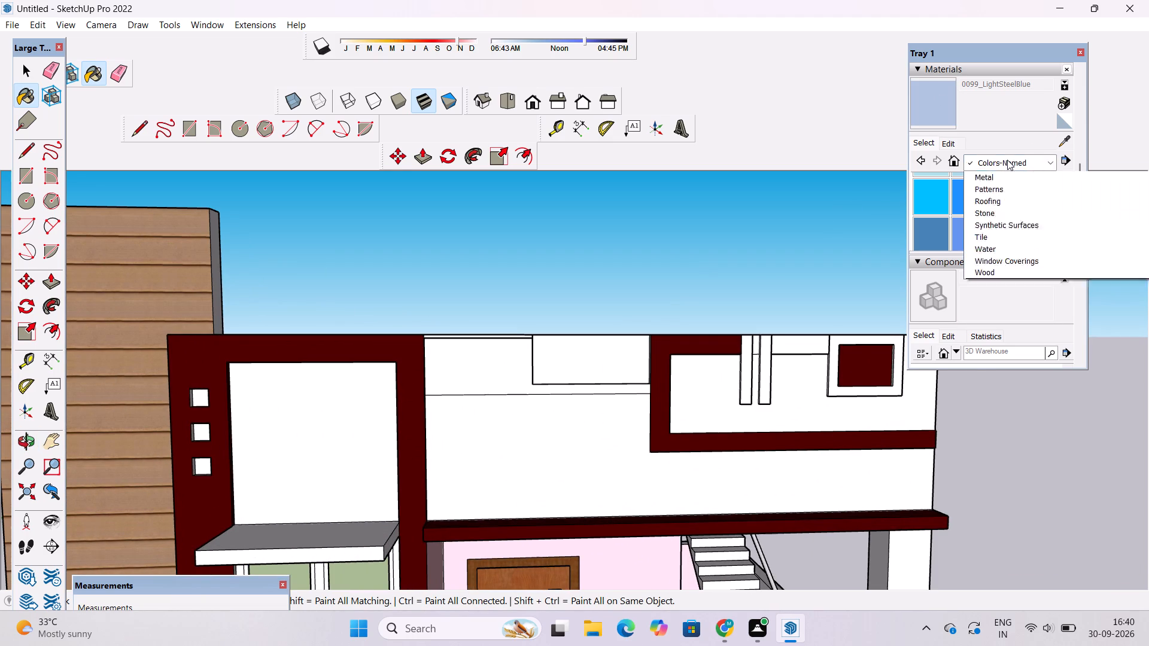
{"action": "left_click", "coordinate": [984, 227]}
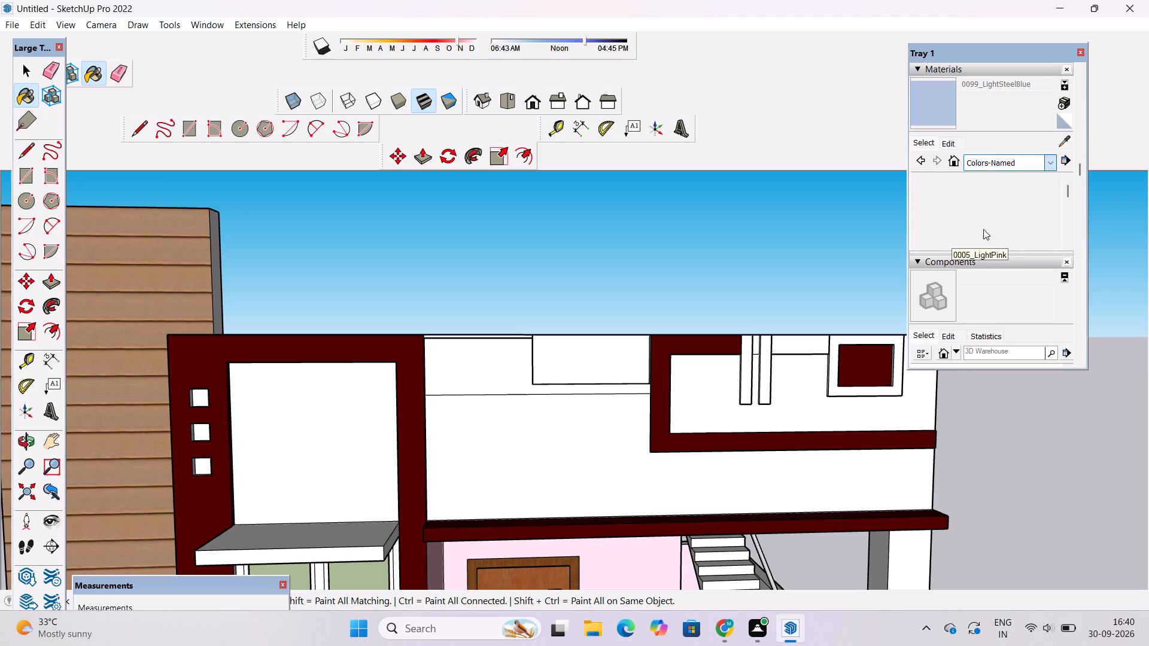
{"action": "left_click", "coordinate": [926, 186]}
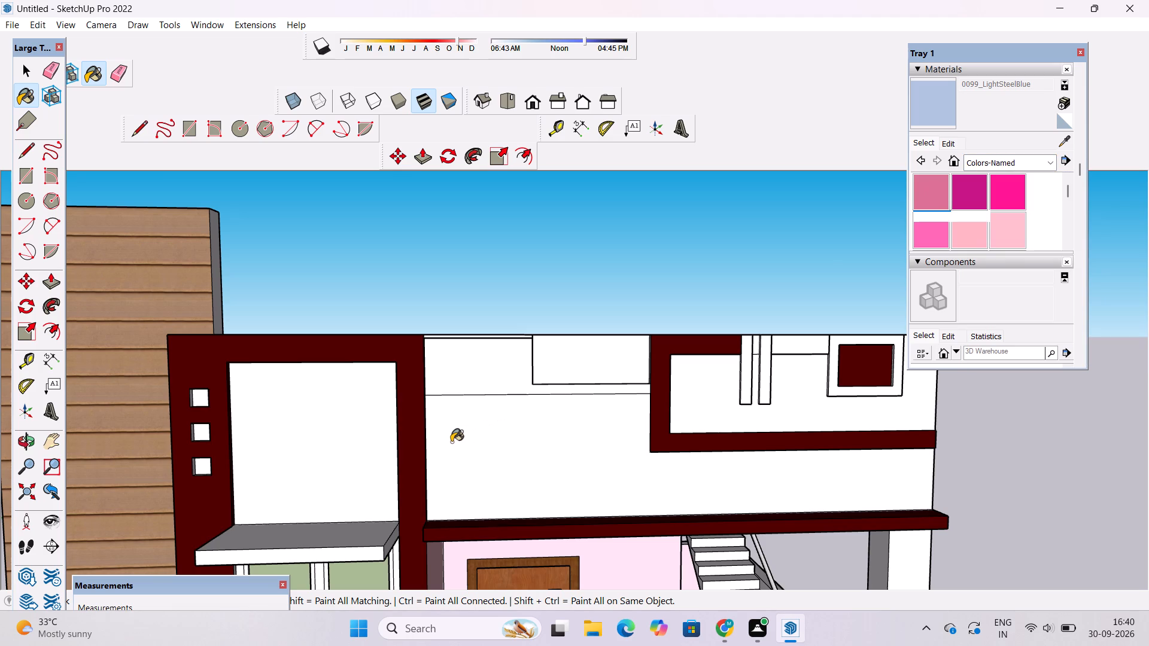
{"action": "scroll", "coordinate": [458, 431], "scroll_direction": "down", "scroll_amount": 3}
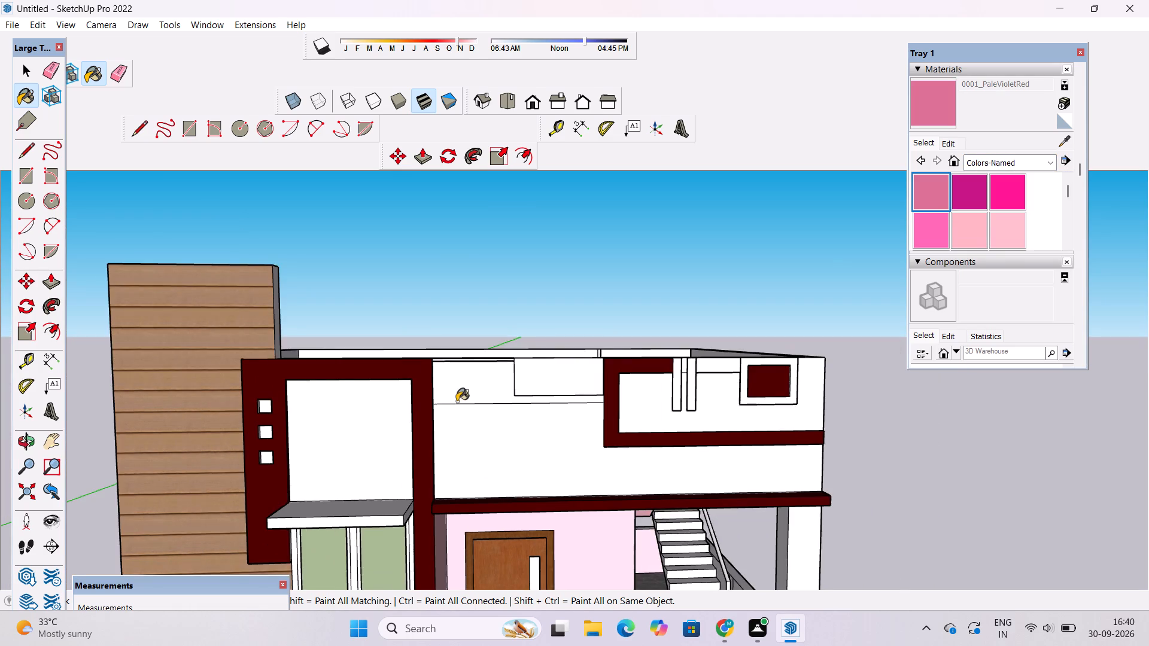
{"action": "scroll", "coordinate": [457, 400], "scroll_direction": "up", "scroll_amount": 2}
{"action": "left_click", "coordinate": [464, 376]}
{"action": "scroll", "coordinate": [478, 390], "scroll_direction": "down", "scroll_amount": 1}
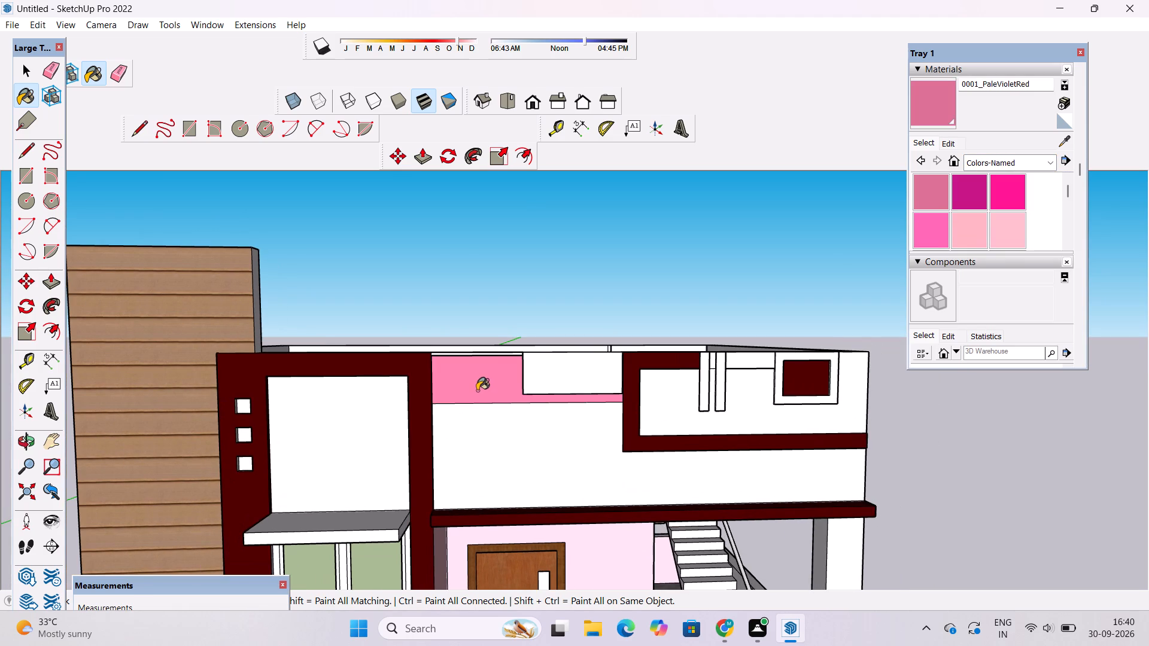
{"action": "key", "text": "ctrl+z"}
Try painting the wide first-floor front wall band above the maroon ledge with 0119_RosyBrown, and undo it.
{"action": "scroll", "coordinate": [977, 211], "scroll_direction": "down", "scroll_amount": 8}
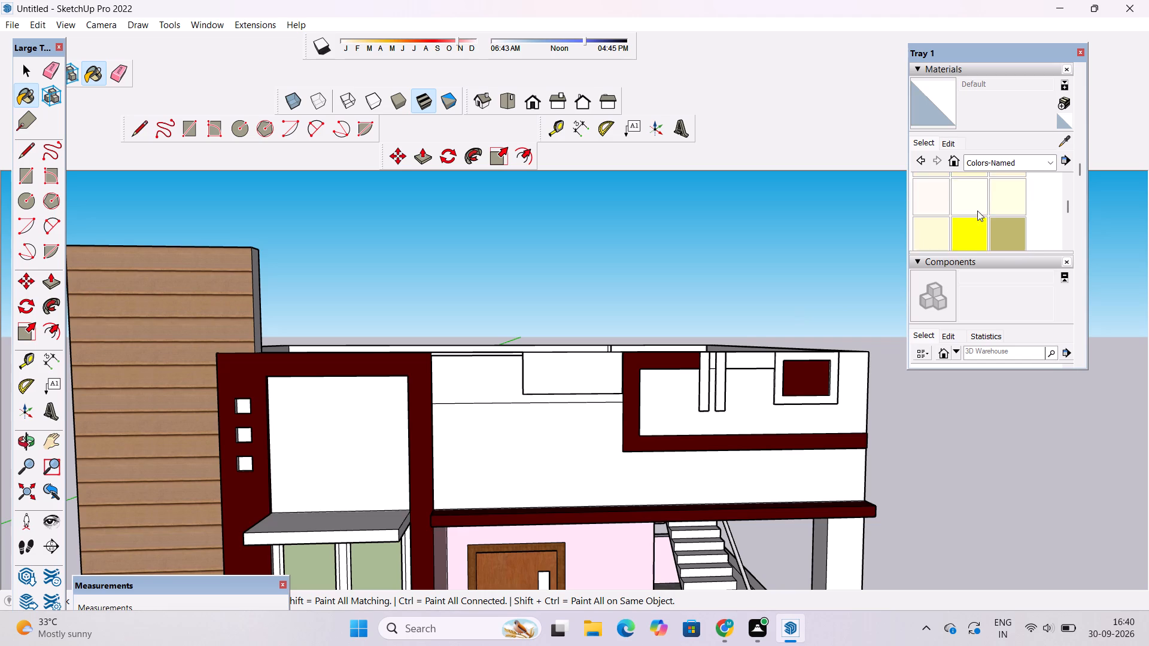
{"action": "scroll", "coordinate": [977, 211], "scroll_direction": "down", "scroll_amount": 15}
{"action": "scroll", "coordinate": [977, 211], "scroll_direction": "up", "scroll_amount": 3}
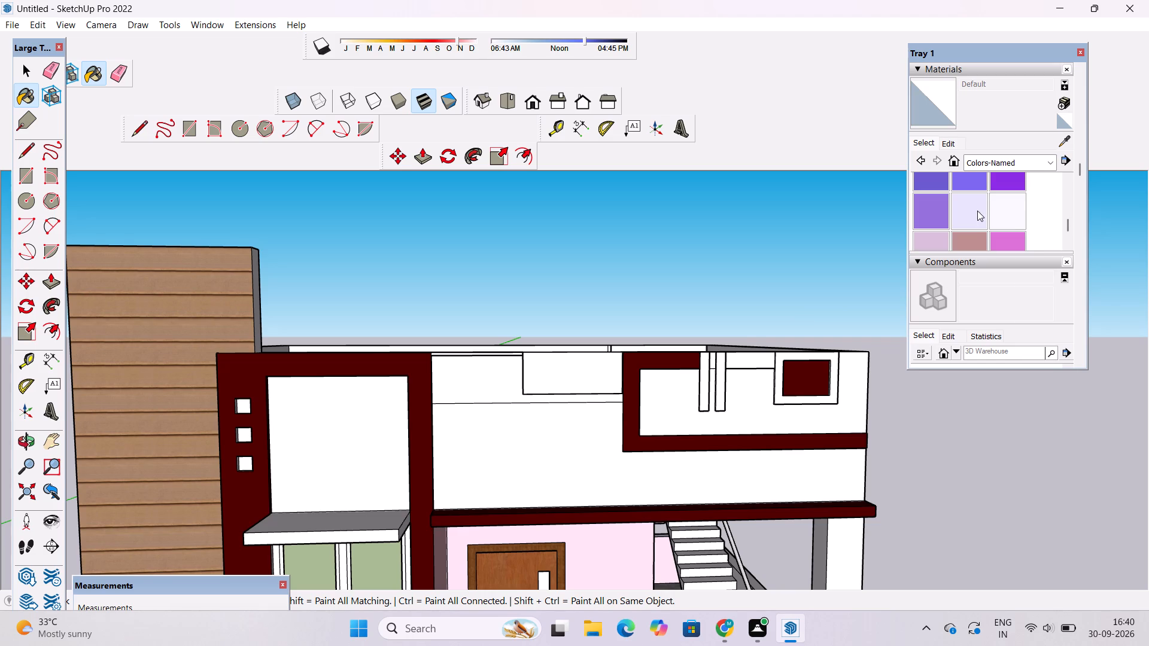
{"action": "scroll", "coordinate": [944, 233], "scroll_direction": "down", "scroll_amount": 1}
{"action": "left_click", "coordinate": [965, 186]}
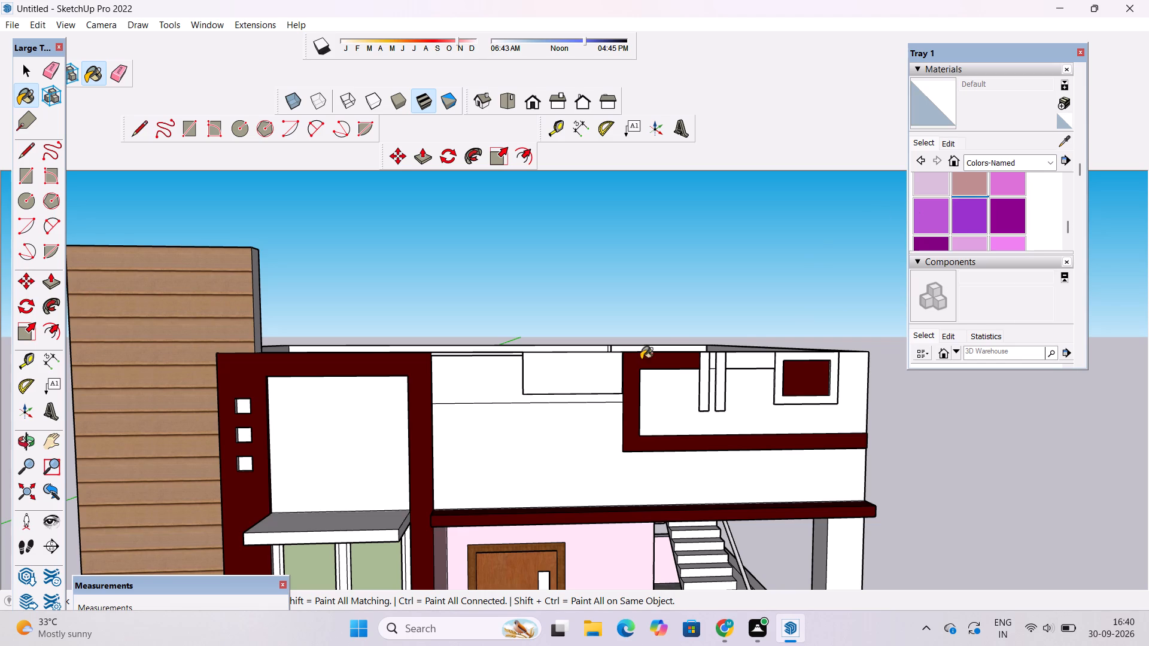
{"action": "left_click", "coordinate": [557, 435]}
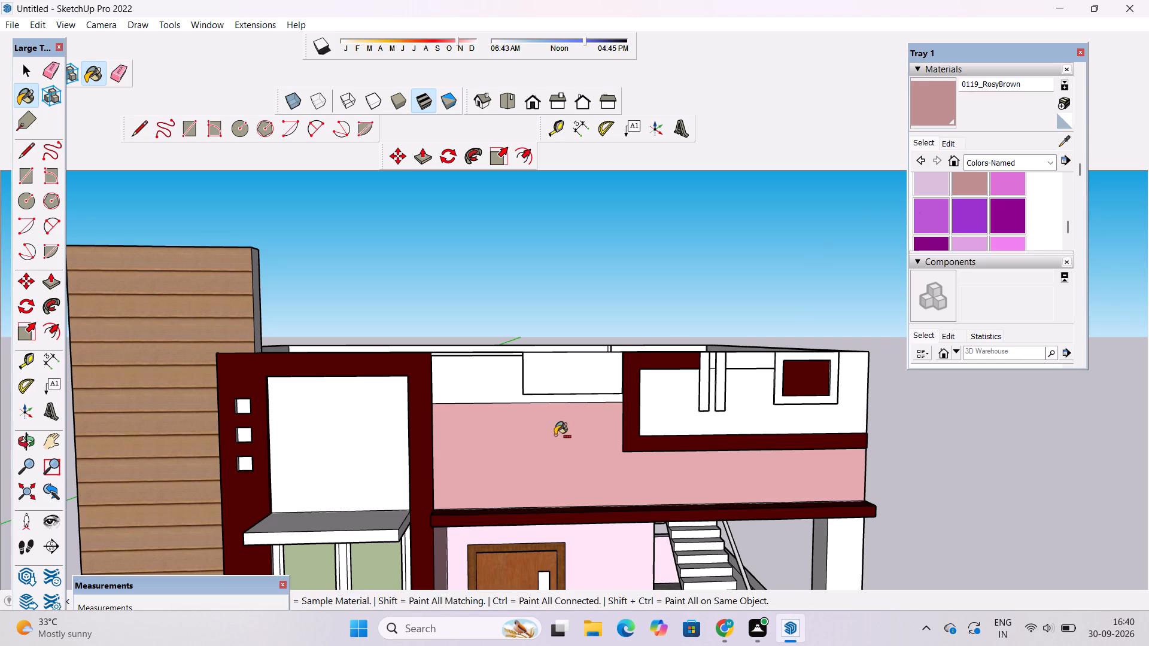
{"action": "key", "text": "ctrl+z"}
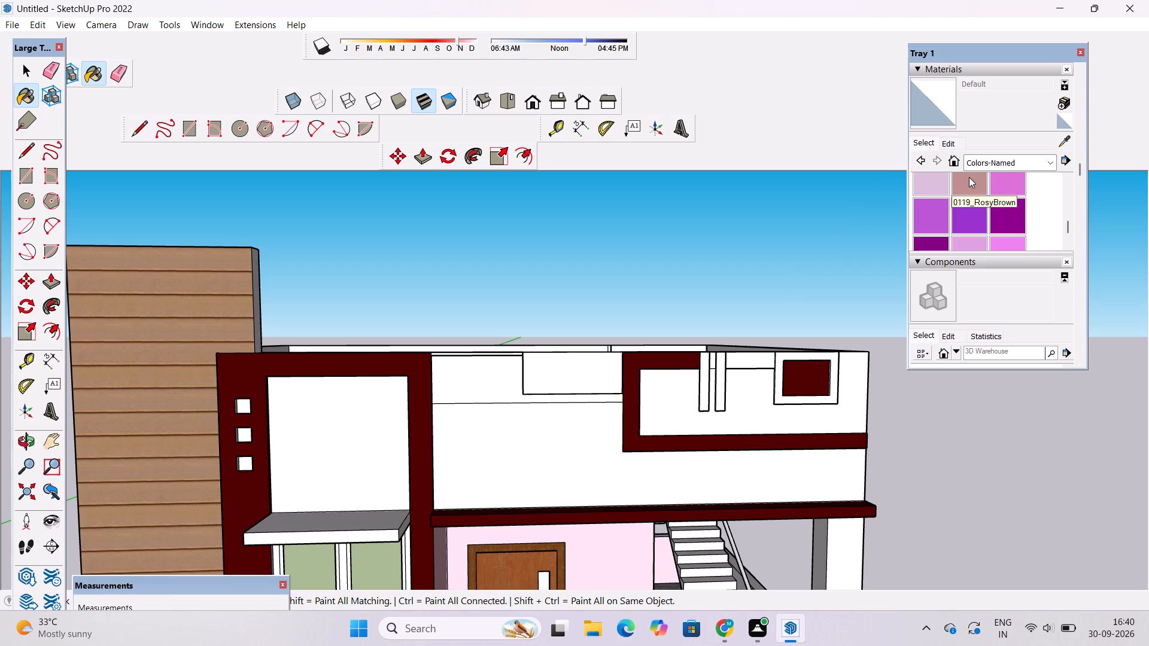
Paint the L-shaped maroon frame's inner wall, the parapet strip, and the wall panels above and below the front window with 0119_RosyBrown.
{"action": "left_click", "coordinate": [969, 177]}
{"action": "left_click", "coordinate": [736, 412]}
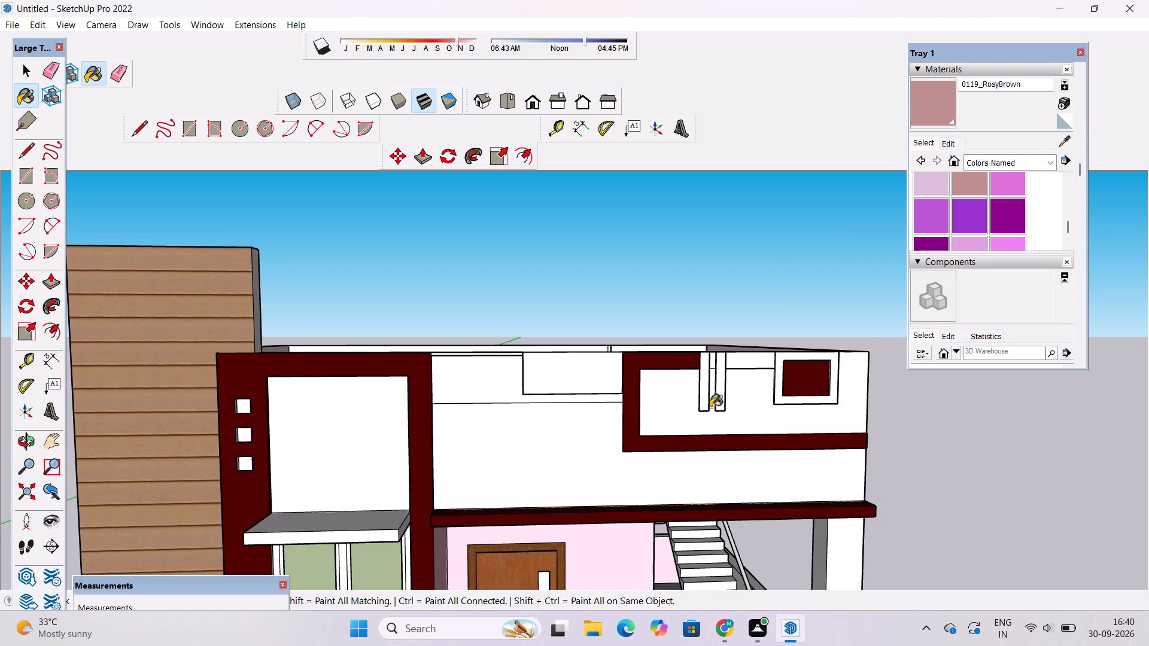
{"action": "left_click", "coordinate": [485, 386]}
{"action": "scroll", "coordinate": [422, 395], "scroll_direction": "down", "scroll_amount": 4}
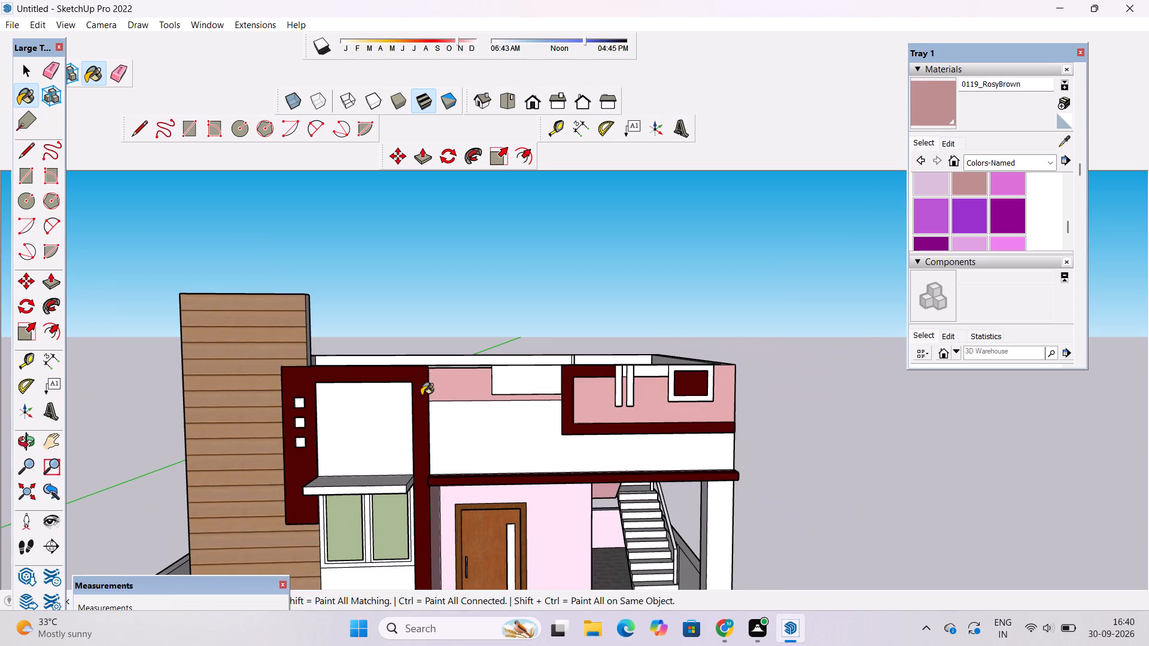
{"action": "scroll", "coordinate": [346, 436], "scroll_direction": "up", "scroll_amount": 3}
{"action": "left_click", "coordinate": [394, 401]}
{"action": "scroll", "coordinate": [343, 428], "scroll_direction": "down", "scroll_amount": 3}
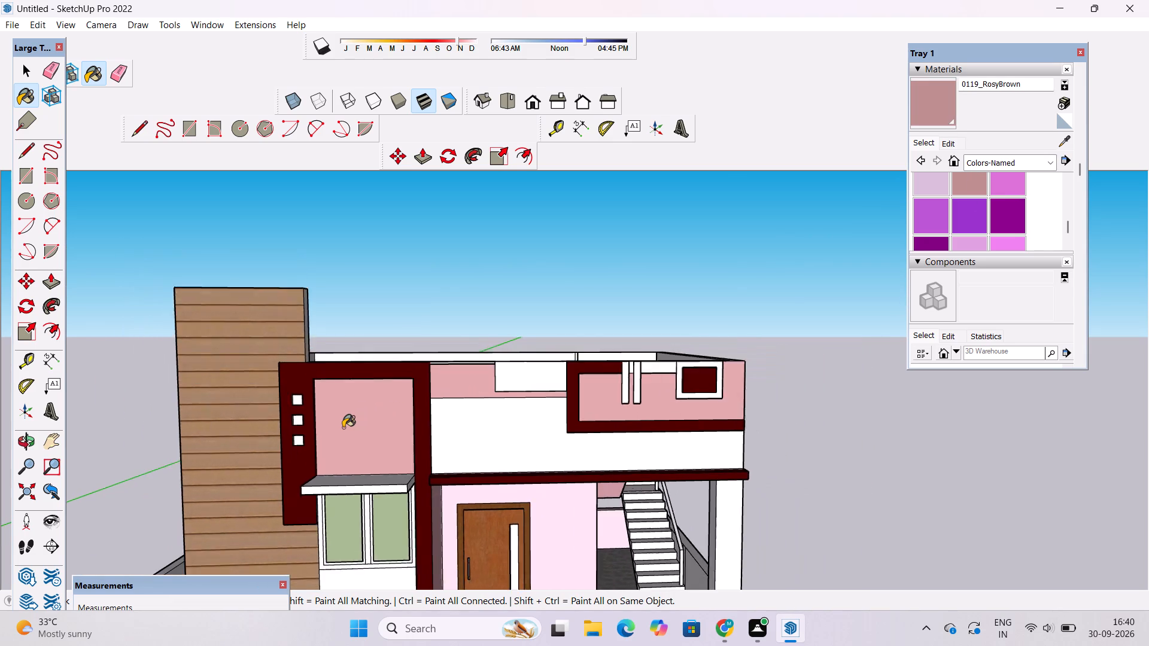
{"action": "scroll", "coordinate": [343, 428], "scroll_direction": "down", "scroll_amount": 11}
{"action": "scroll", "coordinate": [362, 520], "scroll_direction": "up", "scroll_amount": 8}
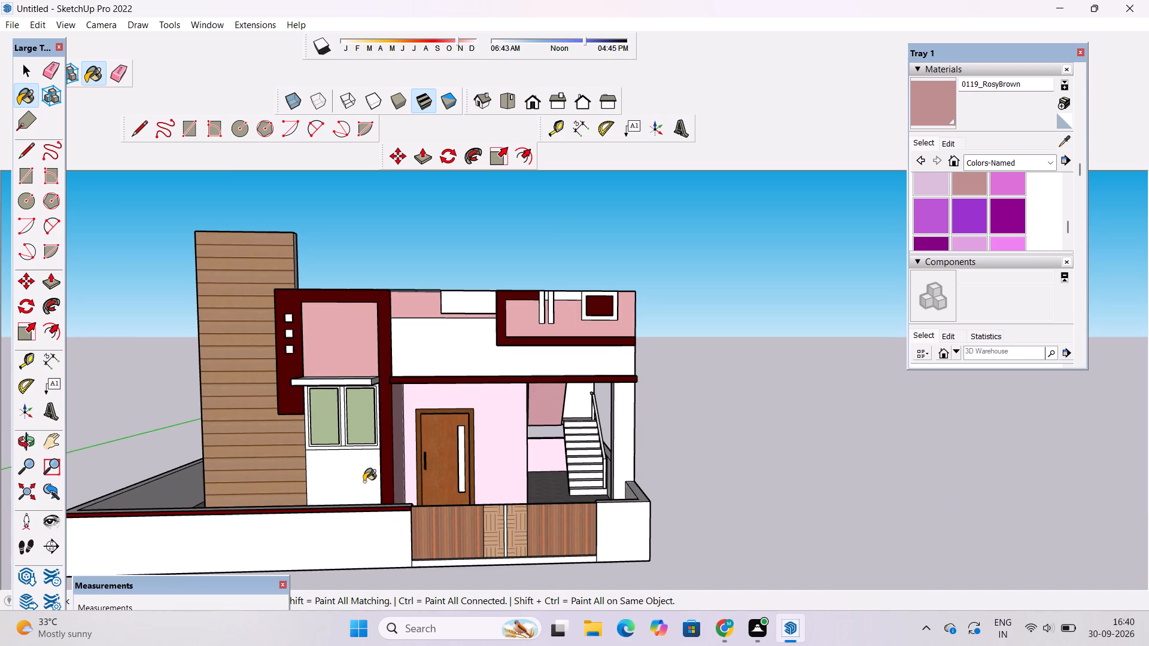
{"action": "left_click", "coordinate": [364, 482]}
Paint the rectangular parapet panel and the narrow top strips beside and between the two white vertical bars with 0119_RosyBrown.
{"action": "scroll", "coordinate": [476, 296], "scroll_direction": "up", "scroll_amount": 10}
{"action": "left_click", "coordinate": [471, 306]}
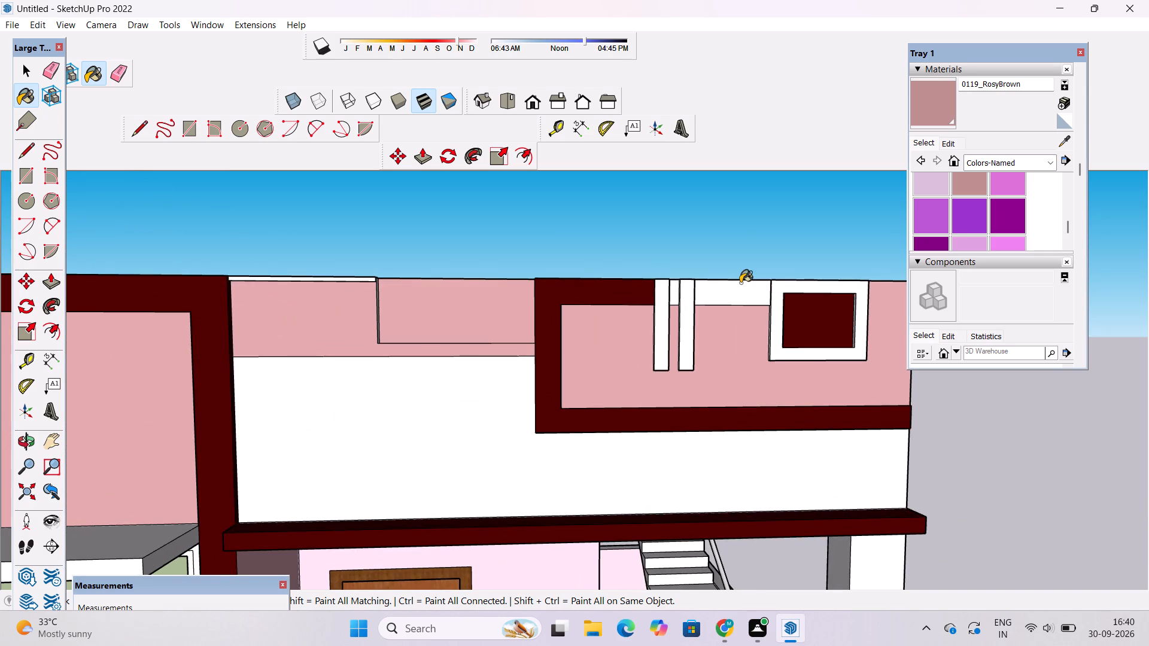
{"action": "left_click", "coordinate": [740, 283]}
{"action": "scroll", "coordinate": [525, 306], "scroll_direction": "down", "scroll_amount": 4}
{"action": "scroll", "coordinate": [507, 311], "scroll_direction": "up", "scroll_amount": 5}
{"action": "scroll", "coordinate": [767, 285], "scroll_direction": "up", "scroll_amount": 5}
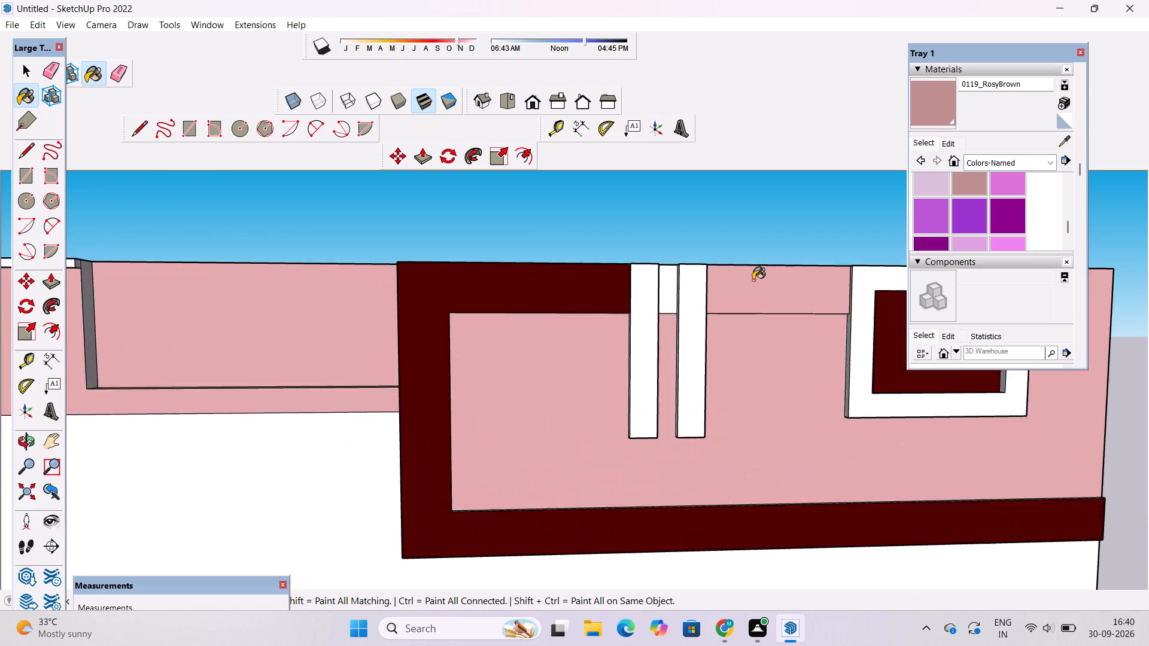
{"action": "scroll", "coordinate": [753, 280], "scroll_direction": "up", "scroll_amount": 9}
{"action": "left_click", "coordinate": [639, 290]}
{"action": "scroll", "coordinate": [512, 257], "scroll_direction": "down", "scroll_amount": 17}
{"action": "scroll", "coordinate": [512, 257], "scroll_direction": "up", "scroll_amount": 1}
{"action": "scroll", "coordinate": [512, 257], "scroll_direction": "down", "scroll_amount": 4}
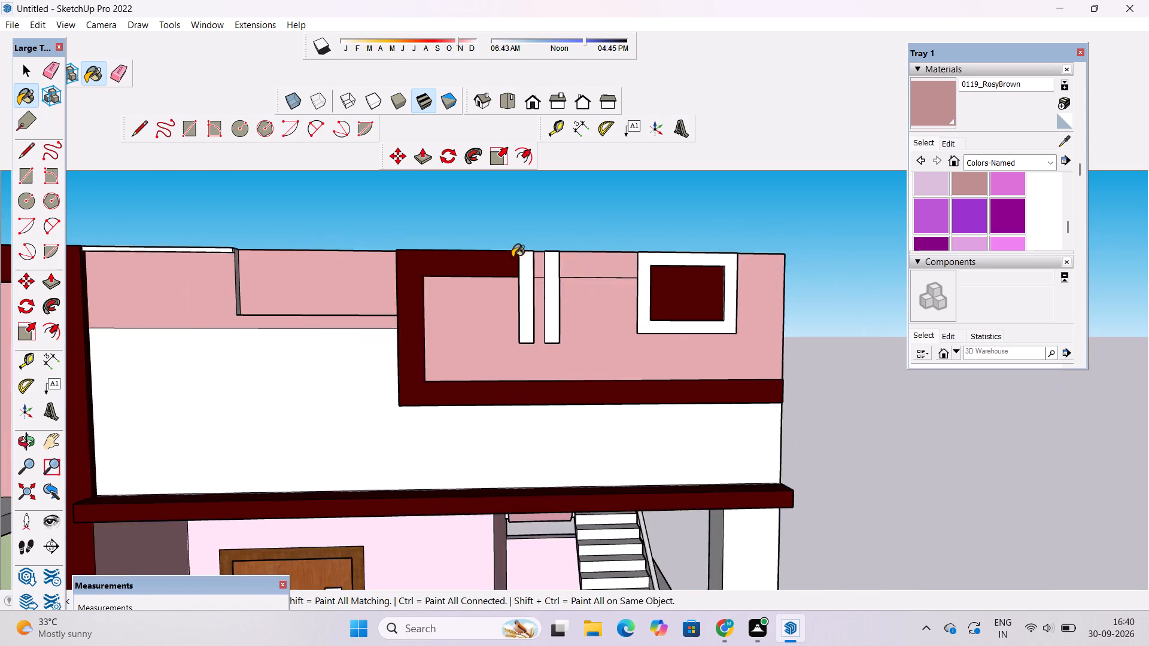
{"action": "scroll", "coordinate": [512, 257], "scroll_direction": "down", "scroll_amount": 5}
Darken the 0119_RosyBrown material slightly by lowering its brightness in the Color Wheel picker.
{"action": "left_click", "coordinate": [947, 140]}
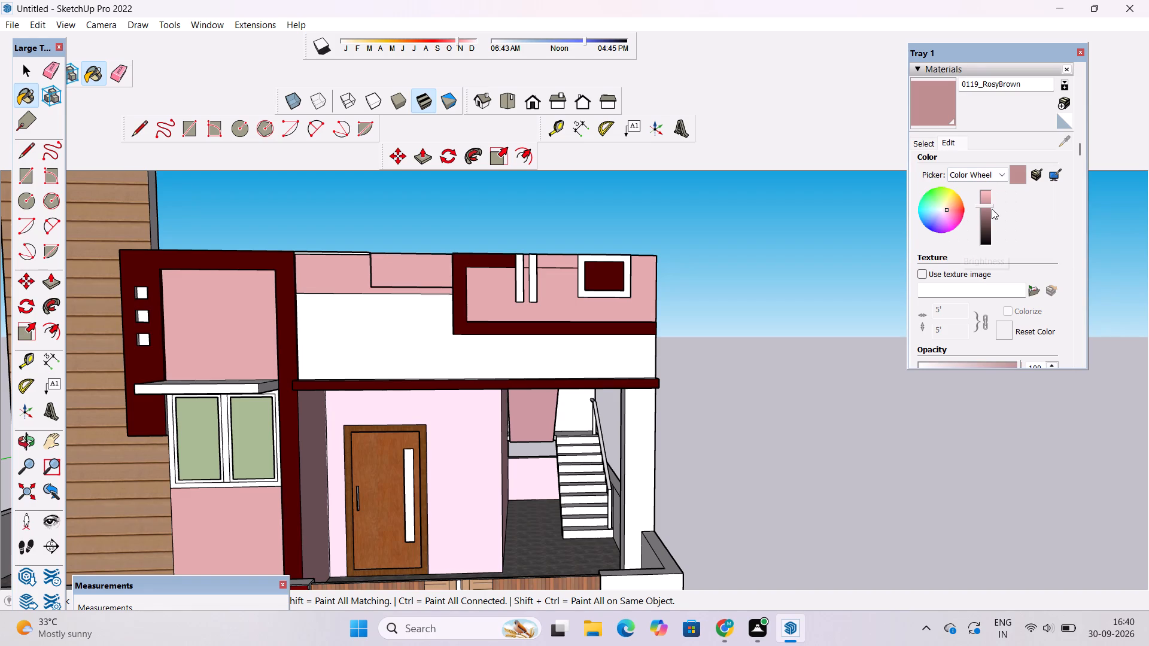
{"action": "left_click", "coordinate": [987, 212]}
{"action": "scroll", "coordinate": [680, 298], "scroll_direction": "down", "scroll_amount": 6}
{"action": "scroll", "coordinate": [671, 304], "scroll_direction": "up", "scroll_amount": 5}
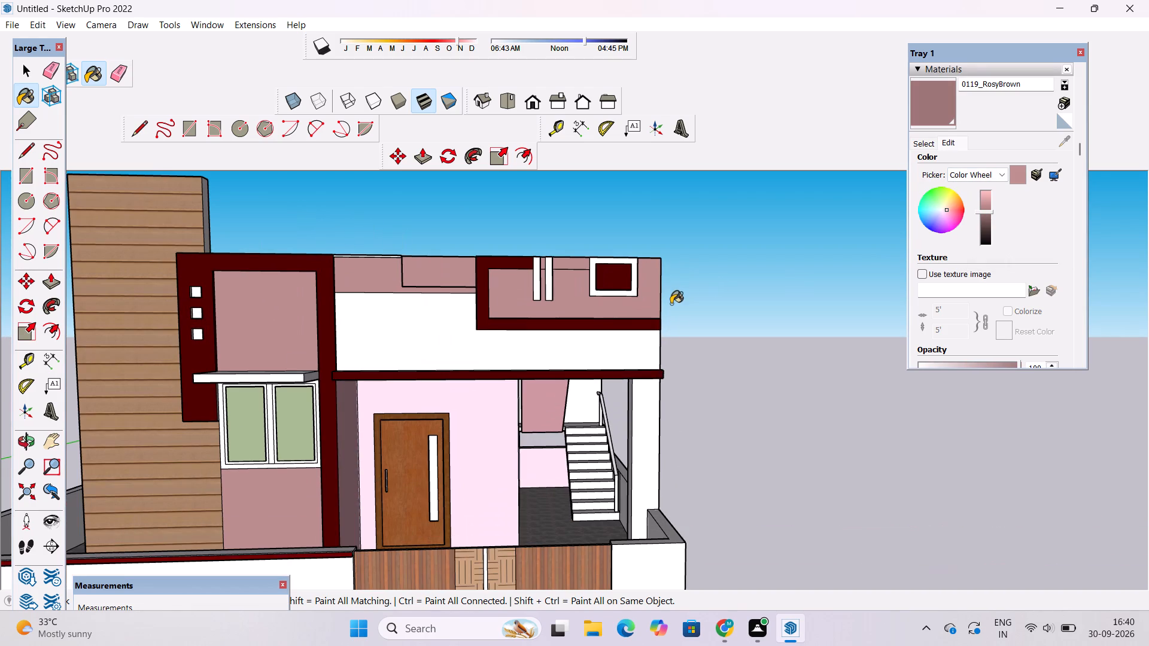
Paint the thin top edge strip of the front parapet beside the two white vertical bars with 0119_RosyBrown.
{"action": "key", "text": "space"}
{"action": "type", "text": "o"}
{"action": "scroll", "coordinate": [638, 315], "scroll_direction": "down", "scroll_amount": 5}
{"action": "key", "text": "space"}
{"action": "key", "text": "space"}
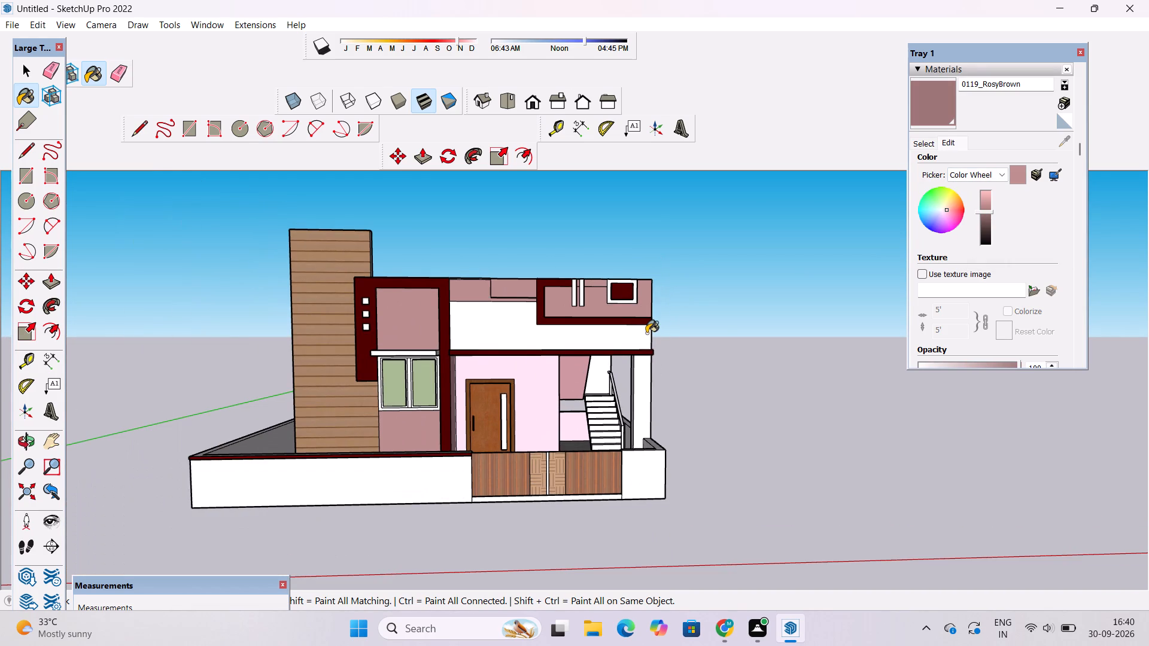
{"action": "left_click", "coordinate": [26, 437]}
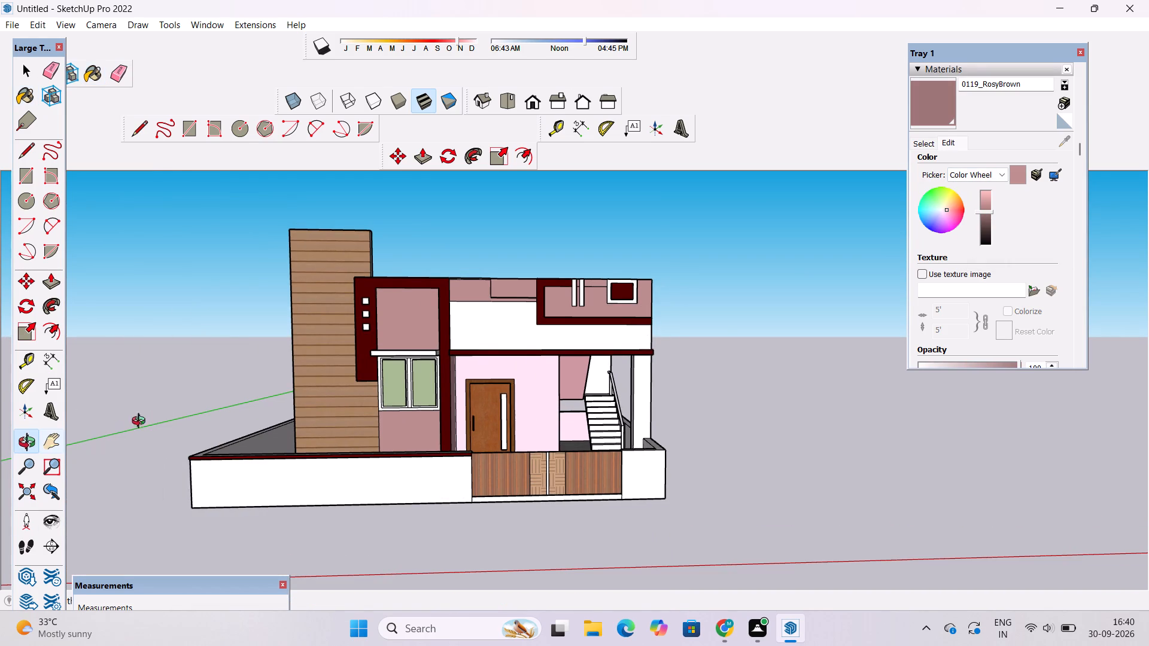
{"action": "left_click_drag", "start_coordinate": [749, 301], "coordinate": [549, 507]}
{"action": "scroll", "coordinate": [448, 371], "scroll_direction": "up", "scroll_amount": 9}
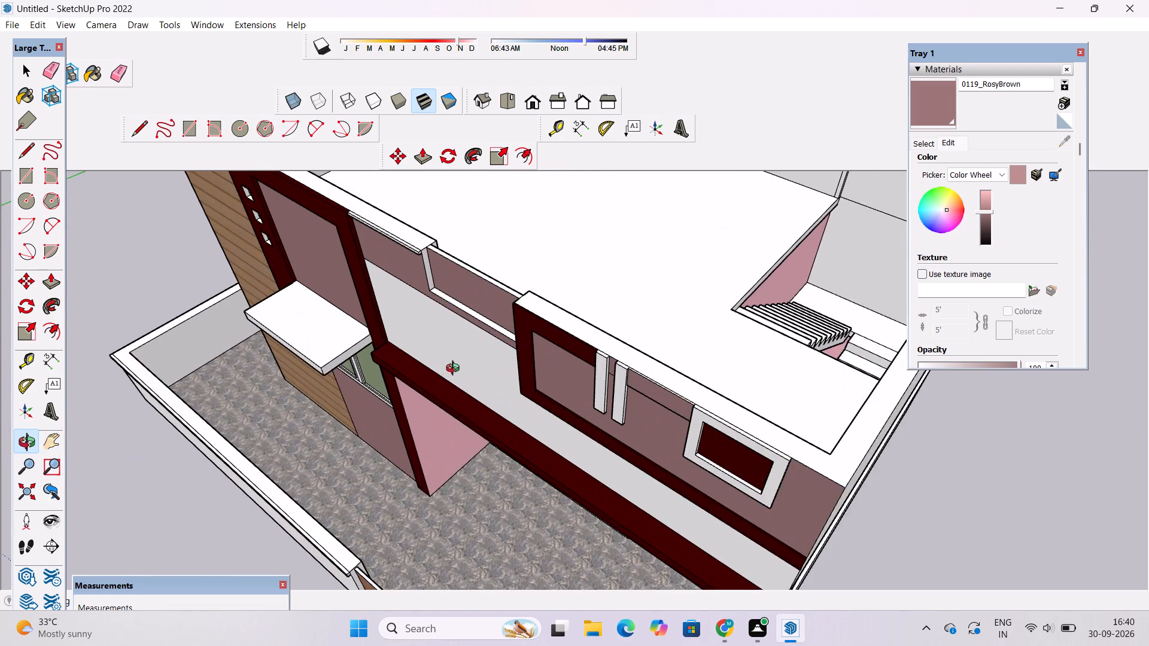
{"action": "left_click_drag", "start_coordinate": [470, 364], "coordinate": [493, 419], "text": "shift"}
{"action": "scroll", "coordinate": [490, 409], "scroll_direction": "up", "scroll_amount": 4}
{"action": "left_click", "coordinate": [935, 104]}
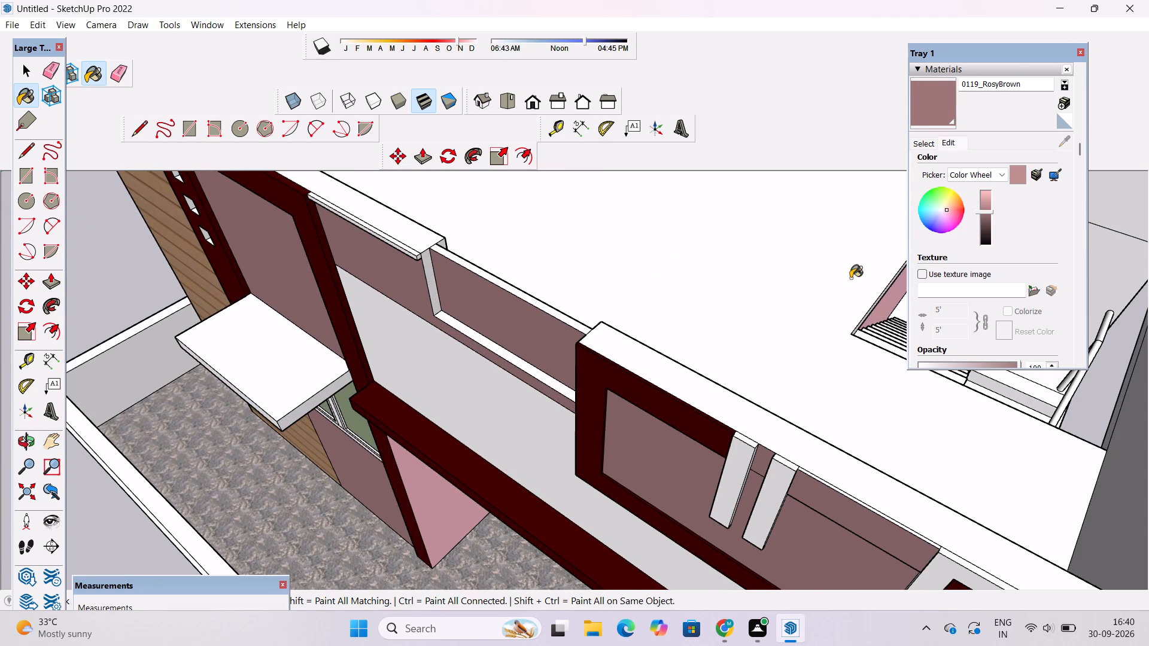
{"action": "scroll", "coordinate": [840, 490], "scroll_direction": "up", "scroll_amount": 5}
{"action": "scroll", "coordinate": [692, 377], "scroll_direction": "down", "scroll_amount": 10}
{"action": "scroll", "coordinate": [801, 471], "scroll_direction": "up", "scroll_amount": 6}
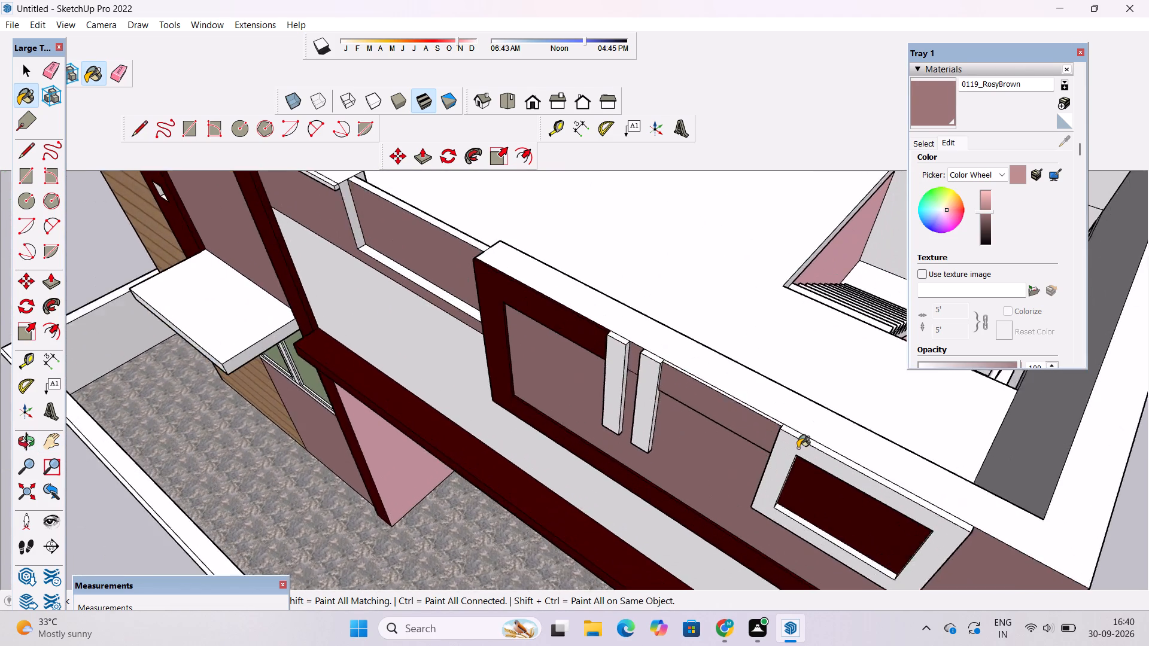
{"action": "scroll", "coordinate": [798, 448], "scroll_direction": "up", "scroll_amount": 14}
{"action": "left_click", "coordinate": [740, 399]}
Paint the recessed rectangular parapet panel's side, bottom and top edges and the adjoining projecting lip's faces with 0119_RosyBrown.
{"action": "scroll", "coordinate": [772, 397], "scroll_direction": "down", "scroll_amount": 6}
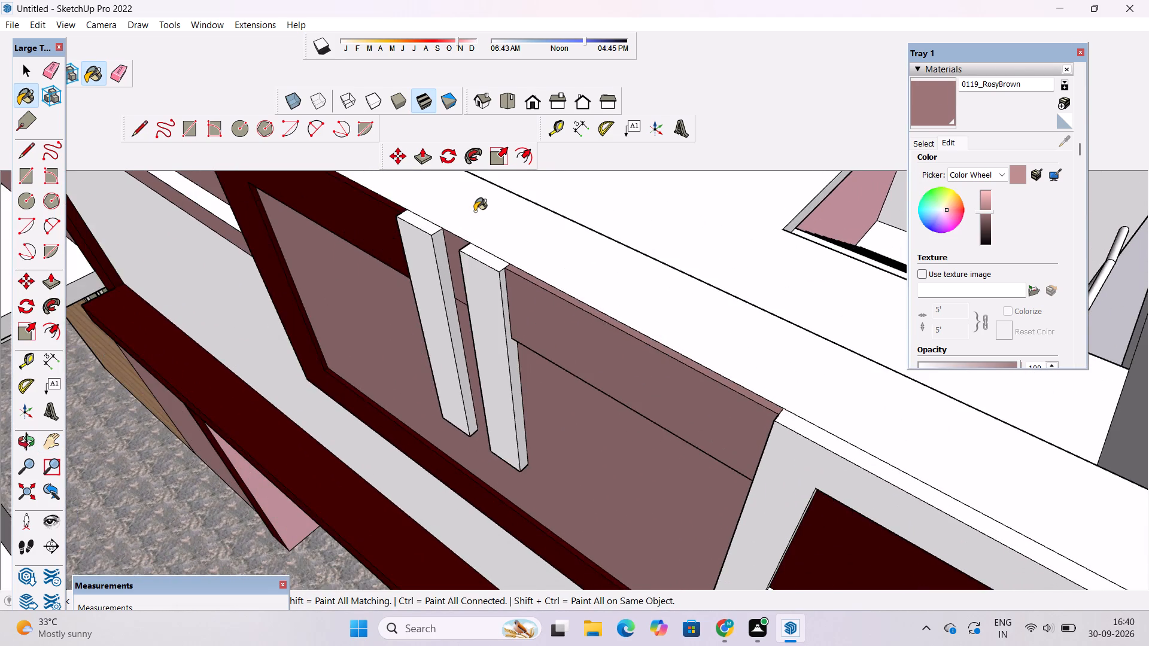
{"action": "scroll", "coordinate": [475, 211], "scroll_direction": "up", "scroll_amount": 5}
{"action": "scroll", "coordinate": [543, 238], "scroll_direction": "down", "scroll_amount": 16}
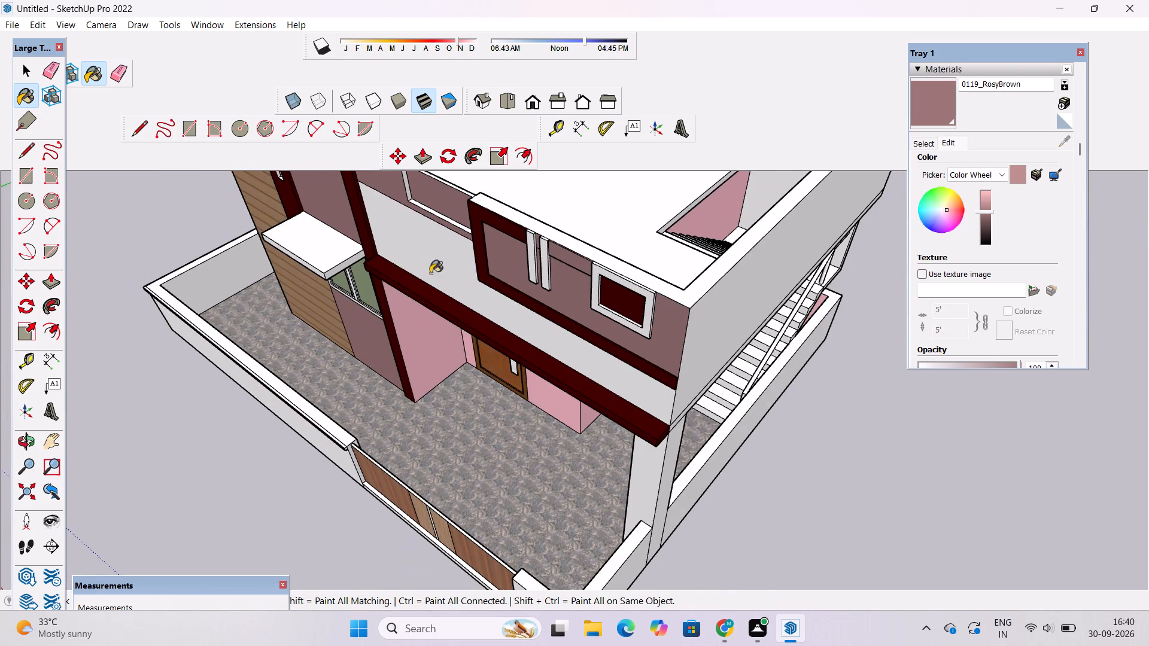
{"action": "scroll", "coordinate": [482, 337], "scroll_direction": "down", "scroll_amount": 5}
{"action": "scroll", "coordinate": [416, 214], "scroll_direction": "up", "scroll_amount": 9}
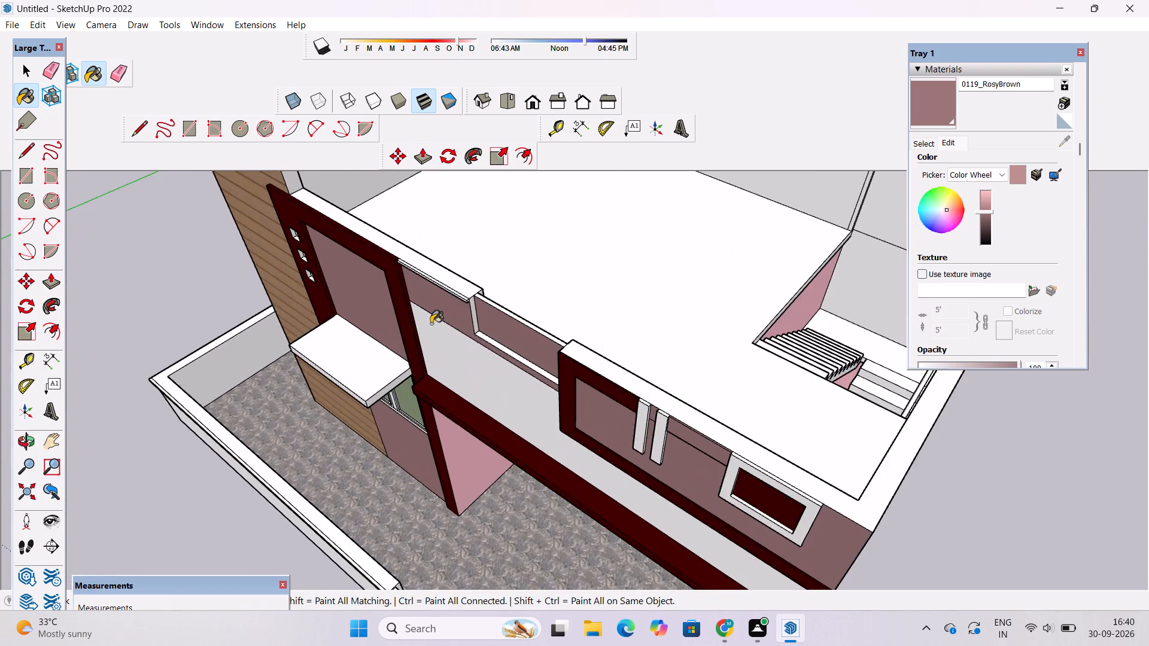
{"action": "scroll", "coordinate": [431, 324], "scroll_direction": "up", "scroll_amount": 12}
{"action": "left_click", "coordinate": [613, 307]}
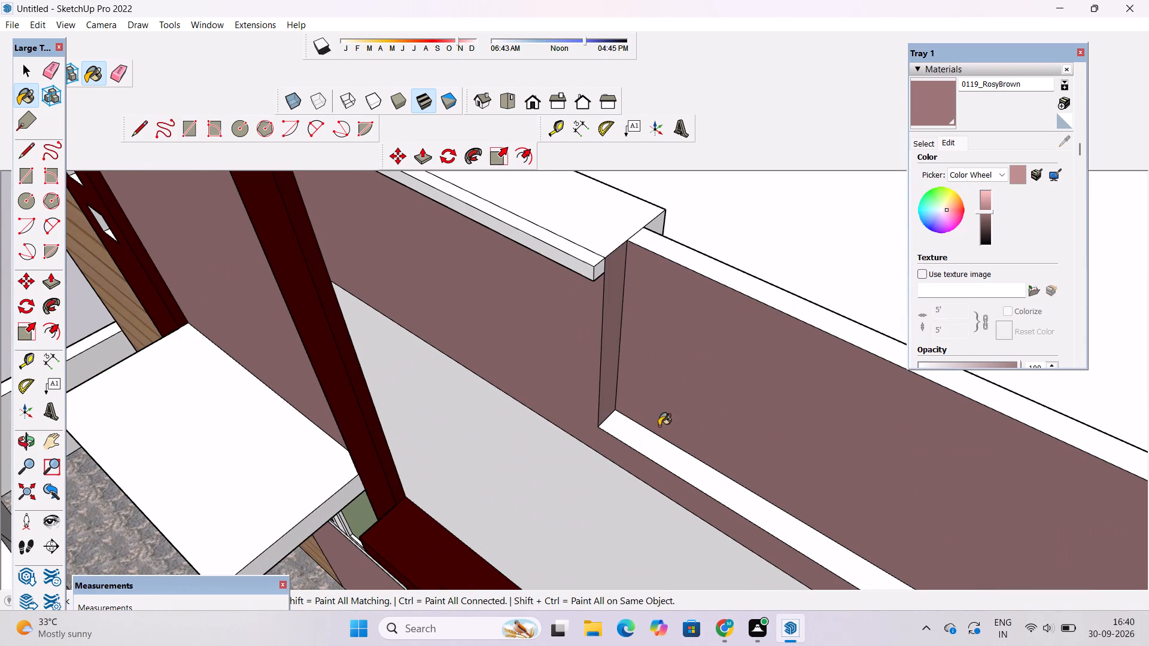
{"action": "left_click", "coordinate": [664, 440]}
{"action": "left_click", "coordinate": [722, 270]}
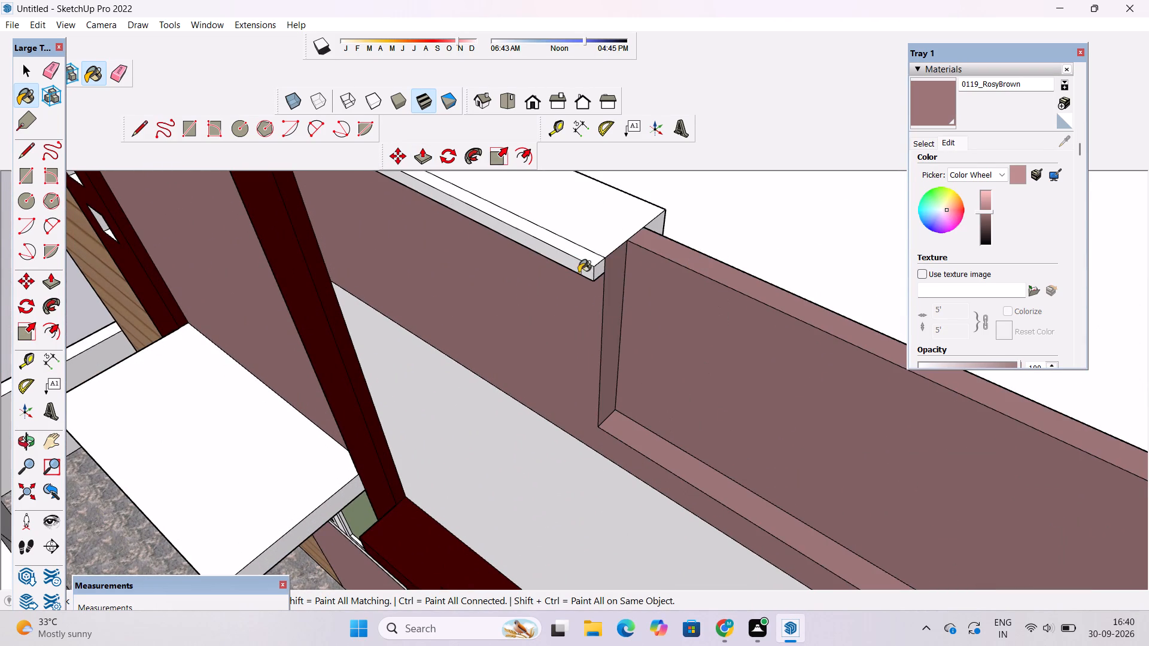
{"action": "left_click", "coordinate": [574, 256]}
{"action": "left_click", "coordinate": [573, 267]}
{"action": "left_click", "coordinate": [582, 261]}
{"action": "left_click", "coordinate": [584, 258]}
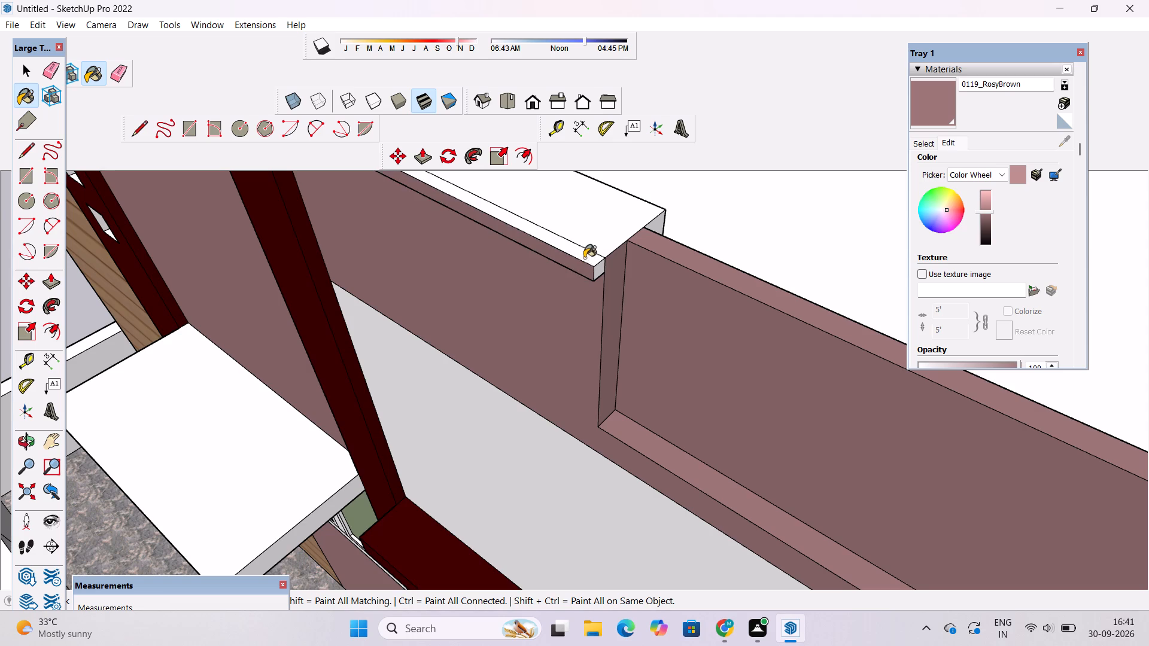
{"action": "left_click", "coordinate": [595, 269]}
Paint the underside of the projecting parapet lip beside the maroon frame with 0119_RosyBrown.
{"action": "key", "text": "o"}
{"action": "scroll", "coordinate": [600, 275], "scroll_direction": "down", "scroll_amount": 5}
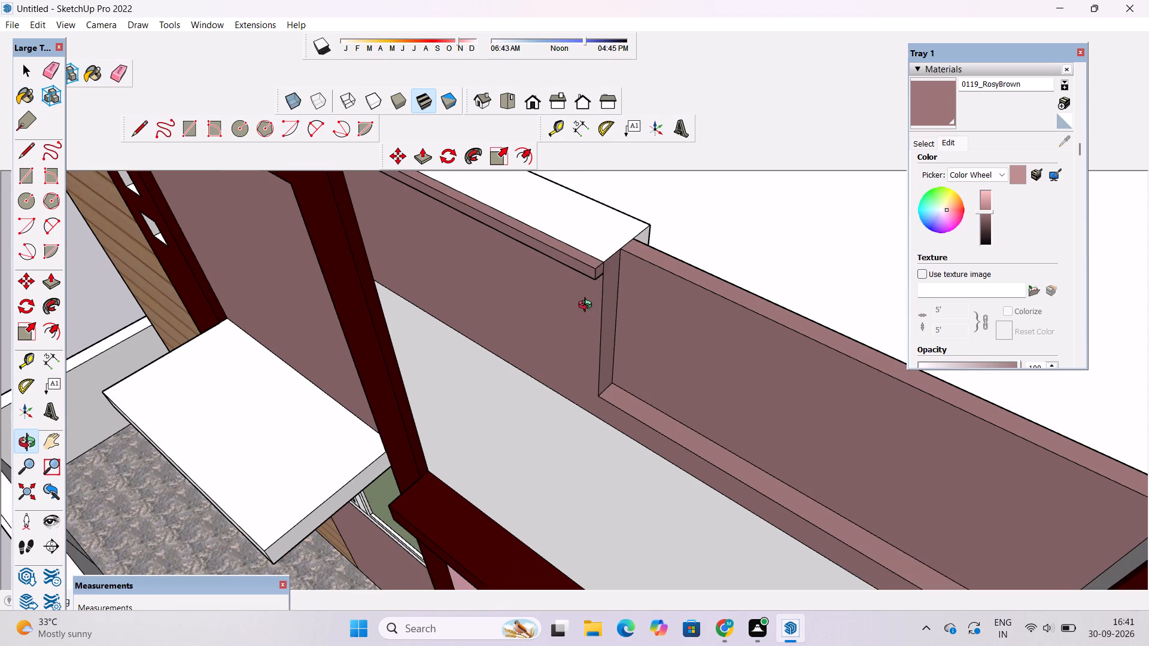
{"action": "left_click_drag", "start_coordinate": [566, 324], "coordinate": [634, 209]}
{"action": "left_click_drag", "start_coordinate": [634, 208], "coordinate": [634, 367], "text": "shift"}
{"action": "scroll", "coordinate": [623, 360], "scroll_direction": "down", "scroll_amount": 5}
{"action": "left_click_drag", "start_coordinate": [580, 361], "coordinate": [608, 258]}
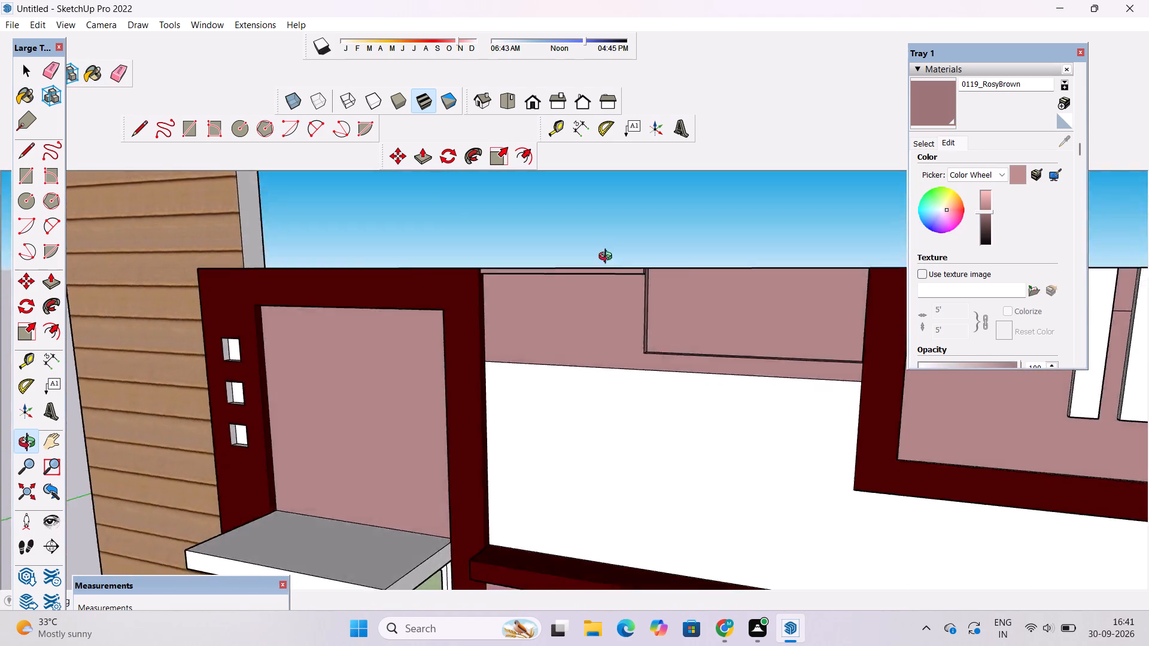
{"action": "left_click_drag", "start_coordinate": [608, 258], "coordinate": [624, 179]}
{"action": "scroll", "coordinate": [616, 187], "scroll_direction": "up", "scroll_amount": 5}
{"action": "left_click_drag", "start_coordinate": [561, 257], "coordinate": [649, 221], "text": "shift"}
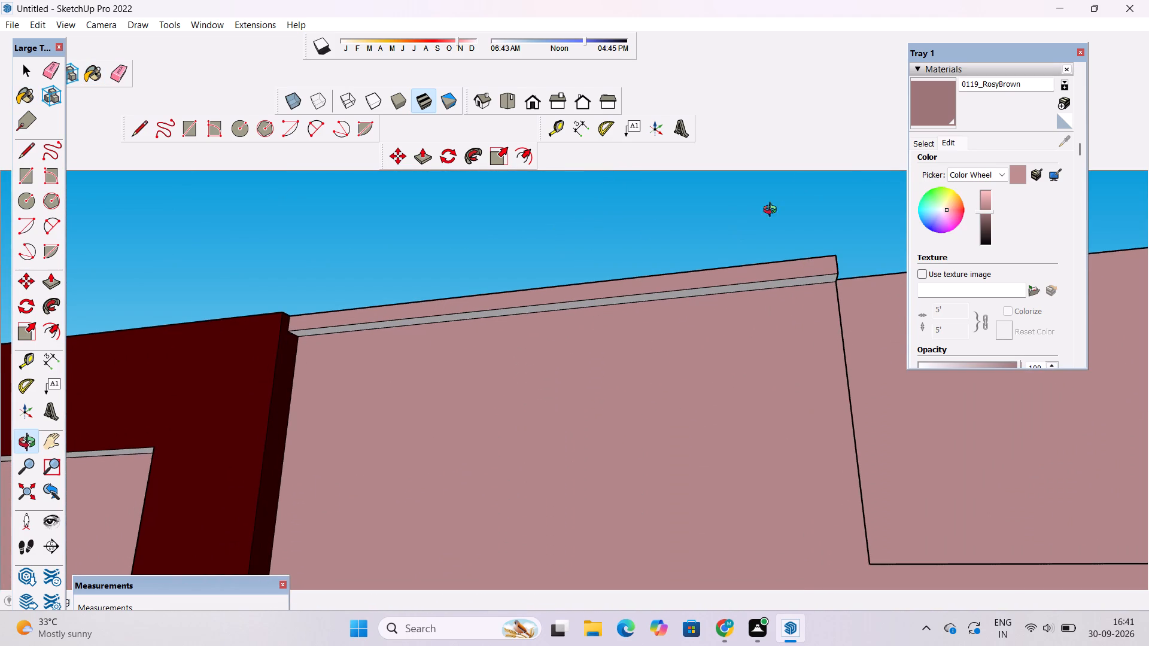
{"action": "left_click", "coordinate": [937, 105]}
{"action": "scroll", "coordinate": [813, 292], "scroll_direction": "up", "scroll_amount": 9}
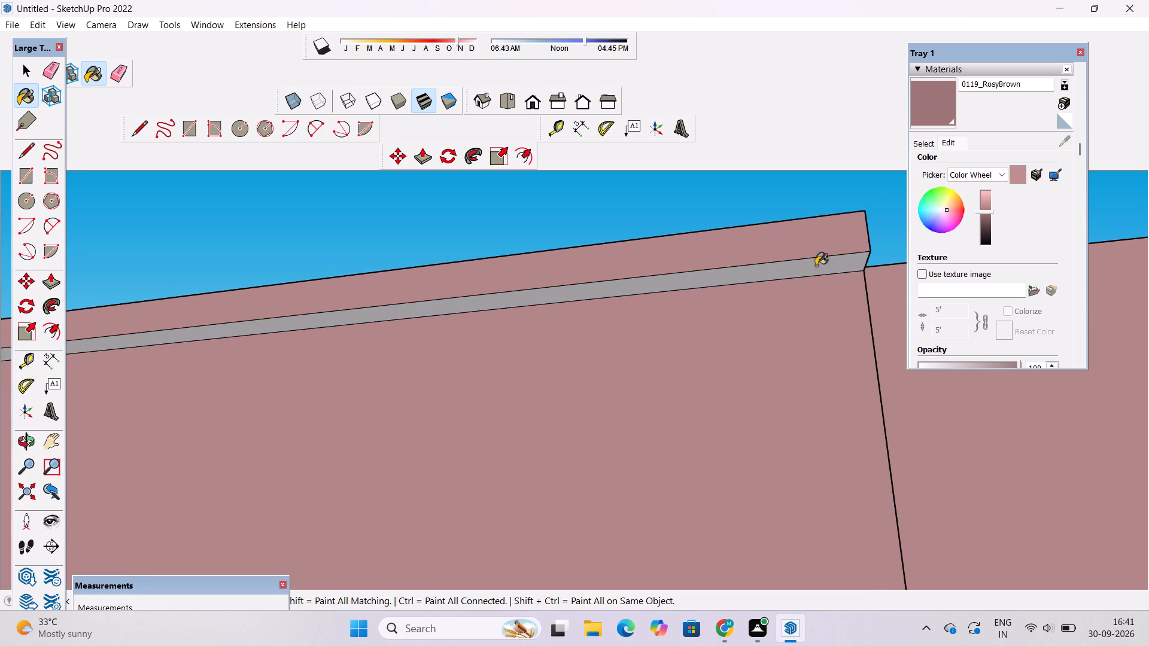
{"action": "left_click", "coordinate": [816, 266]}
Examine the repainted front facade, parapet and porch from several angles and distances.
{"action": "scroll", "coordinate": [665, 315], "scroll_direction": "down", "scroll_amount": 15}
{"action": "key", "text": "o"}
{"action": "left_click_drag", "start_coordinate": [659, 277], "coordinate": [673, 356]}
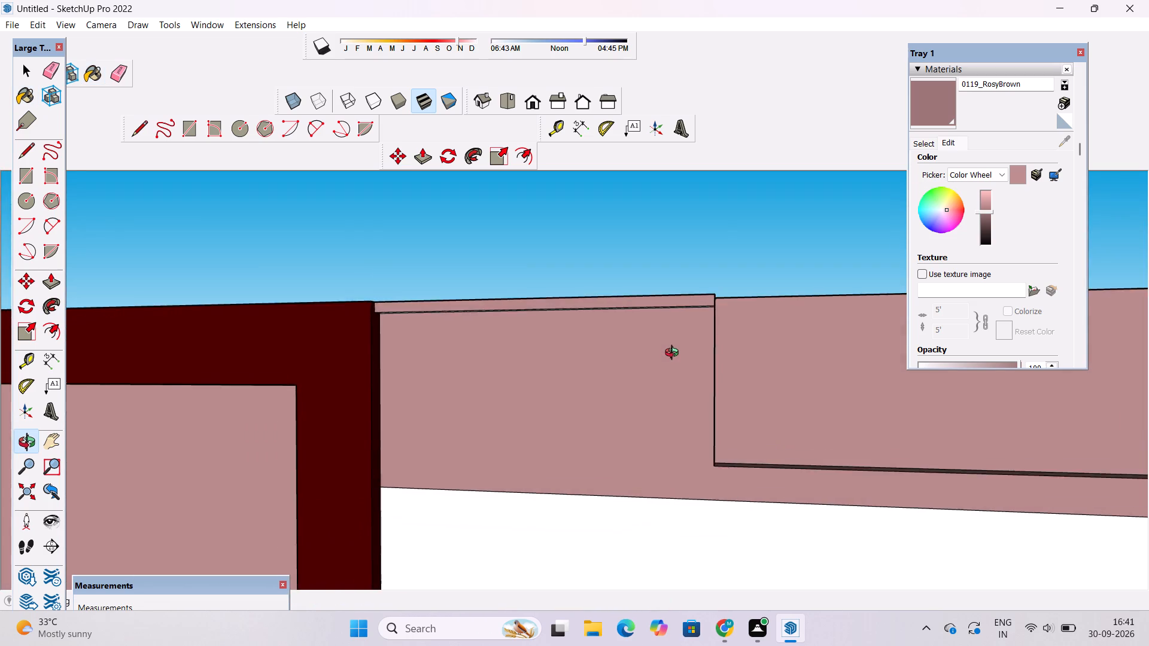
{"action": "scroll", "coordinate": [674, 354], "scroll_direction": "down", "scroll_amount": 5}
{"action": "left_click_drag", "start_coordinate": [662, 365], "coordinate": [704, 282]}
{"action": "left_click_drag", "start_coordinate": [668, 334], "coordinate": [751, 371]}
{"action": "scroll", "coordinate": [769, 351], "scroll_direction": "down", "scroll_amount": 5}
{"action": "left_click_drag", "start_coordinate": [743, 327], "coordinate": [406, 349], "text": "shift"}
{"action": "scroll", "coordinate": [406, 349], "scroll_direction": "down", "scroll_amount": 6}
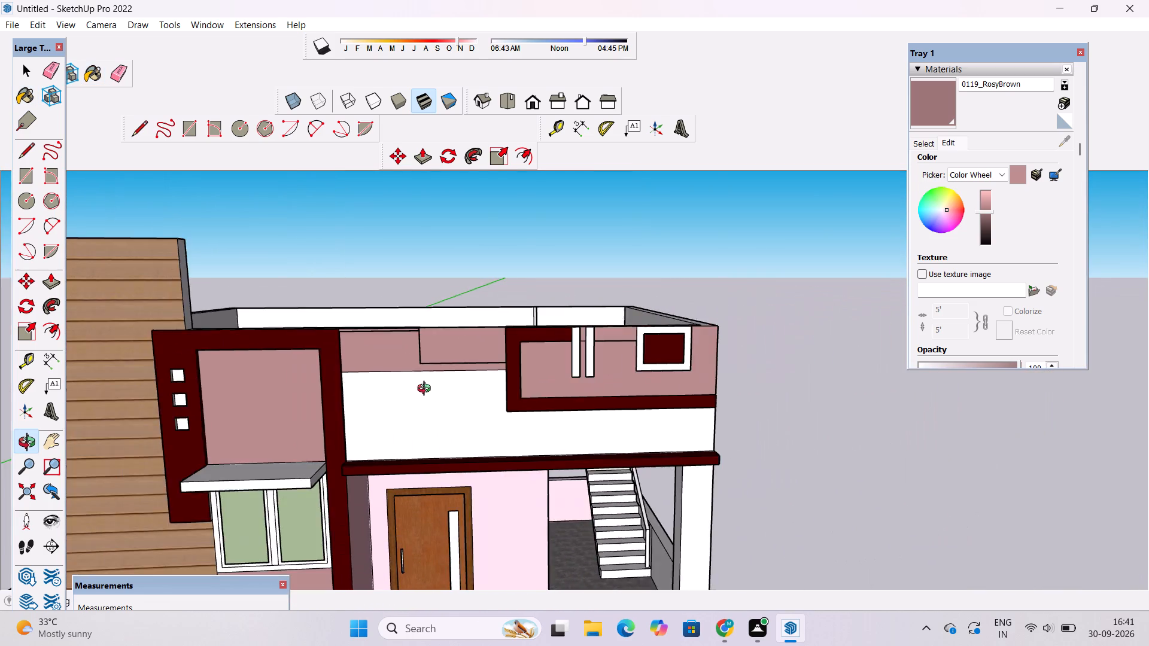
{"action": "left_click_drag", "start_coordinate": [433, 400], "coordinate": [440, 366]}
{"action": "left_click_drag", "start_coordinate": [451, 385], "coordinate": [457, 372], "text": "shift"}
{"action": "scroll", "coordinate": [457, 372], "scroll_direction": "down", "scroll_amount": 3}
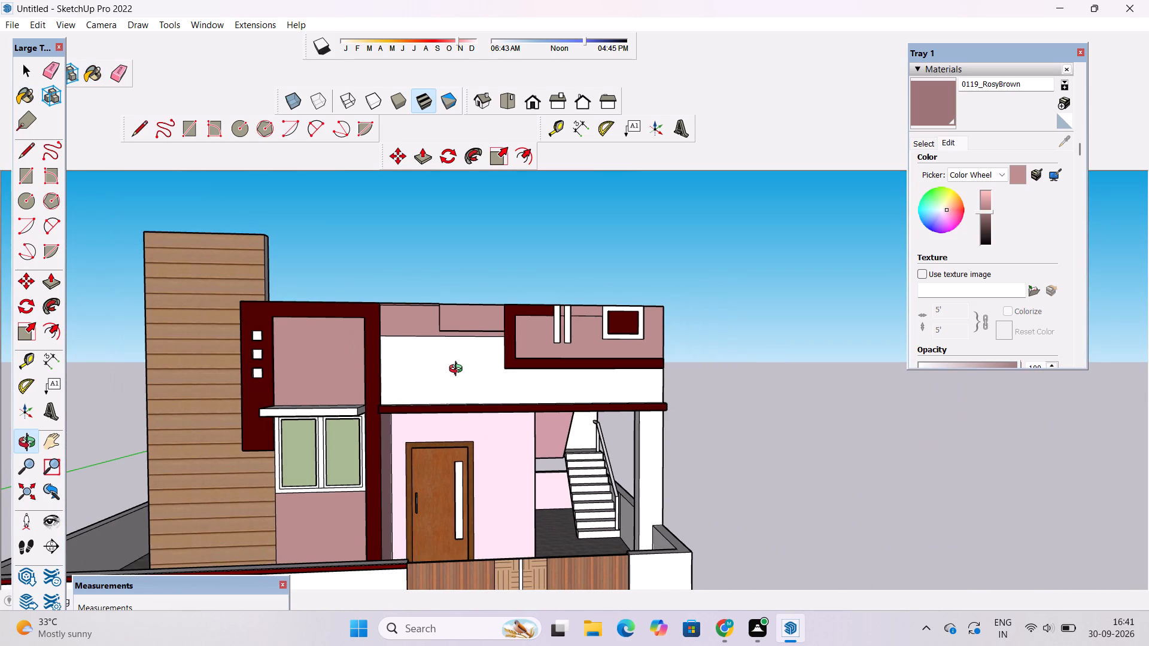
{"action": "scroll", "coordinate": [461, 367], "scroll_direction": "down", "scroll_amount": 5}
{"action": "left_click_drag", "start_coordinate": [487, 360], "coordinate": [494, 385], "text": "shift"}
{"action": "left_click_drag", "start_coordinate": [490, 435], "coordinate": [488, 496]}
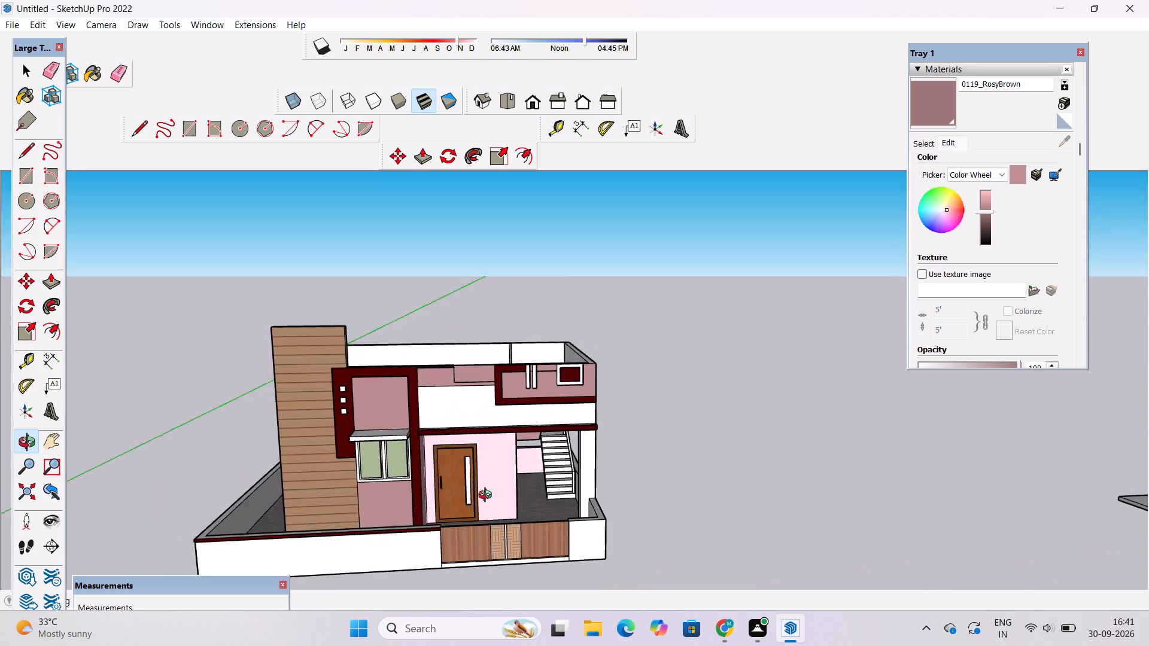
{"action": "left_click_drag", "start_coordinate": [488, 496], "coordinate": [487, 499]}
{"action": "left_click_drag", "start_coordinate": [487, 499], "coordinate": [490, 434]}
{"action": "scroll", "coordinate": [494, 418], "scroll_direction": "down", "scroll_amount": 4}
{"action": "scroll", "coordinate": [501, 449], "scroll_direction": "up", "scroll_amount": 7}
{"action": "left_click_drag", "start_coordinate": [501, 450], "coordinate": [569, 421], "text": "shift"}
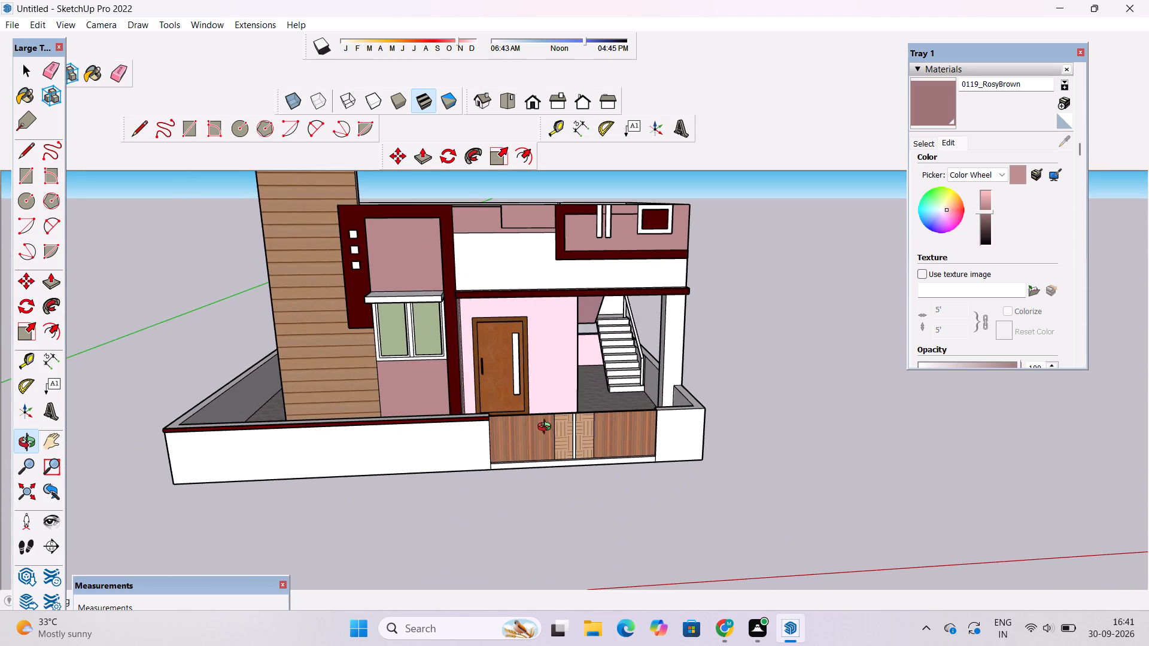
{"action": "left_click_drag", "start_coordinate": [516, 434], "coordinate": [506, 327]}
{"action": "scroll", "coordinate": [507, 319], "scroll_direction": "down", "scroll_amount": 3}
{"action": "left_click_drag", "start_coordinate": [512, 301], "coordinate": [481, 361], "text": "shift"}
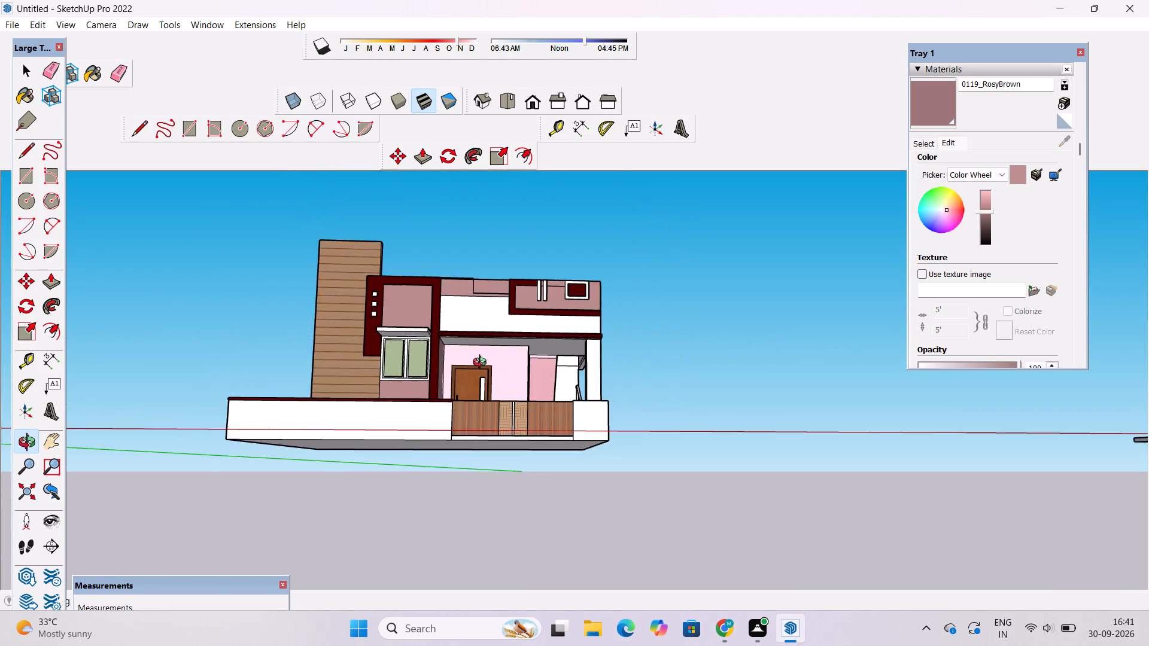
{"action": "left_click_drag", "start_coordinate": [483, 370], "coordinate": [475, 449]}
{"action": "scroll", "coordinate": [546, 409], "scroll_direction": "up", "scroll_amount": 6}
{"action": "left_click", "coordinate": [549, 398]}
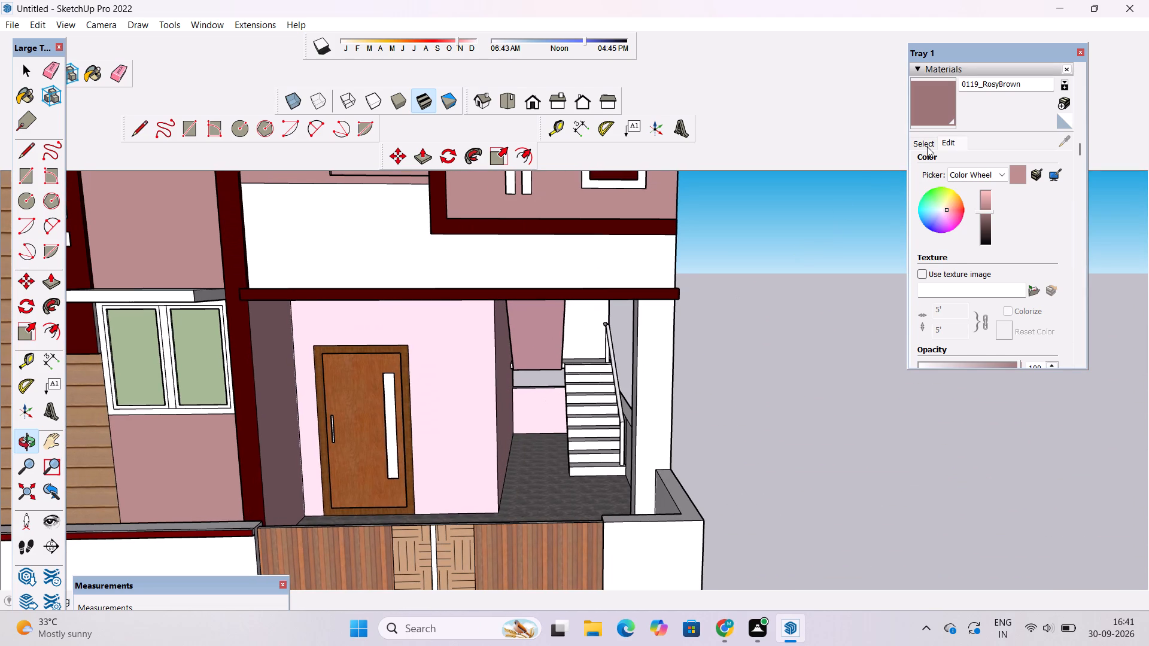
Choose Granite Dark Gray from the Stone materials and paint the lowest risers and treads of the porch staircase.
{"action": "left_click", "coordinate": [927, 147]}
{"action": "left_click", "coordinate": [1022, 163]}
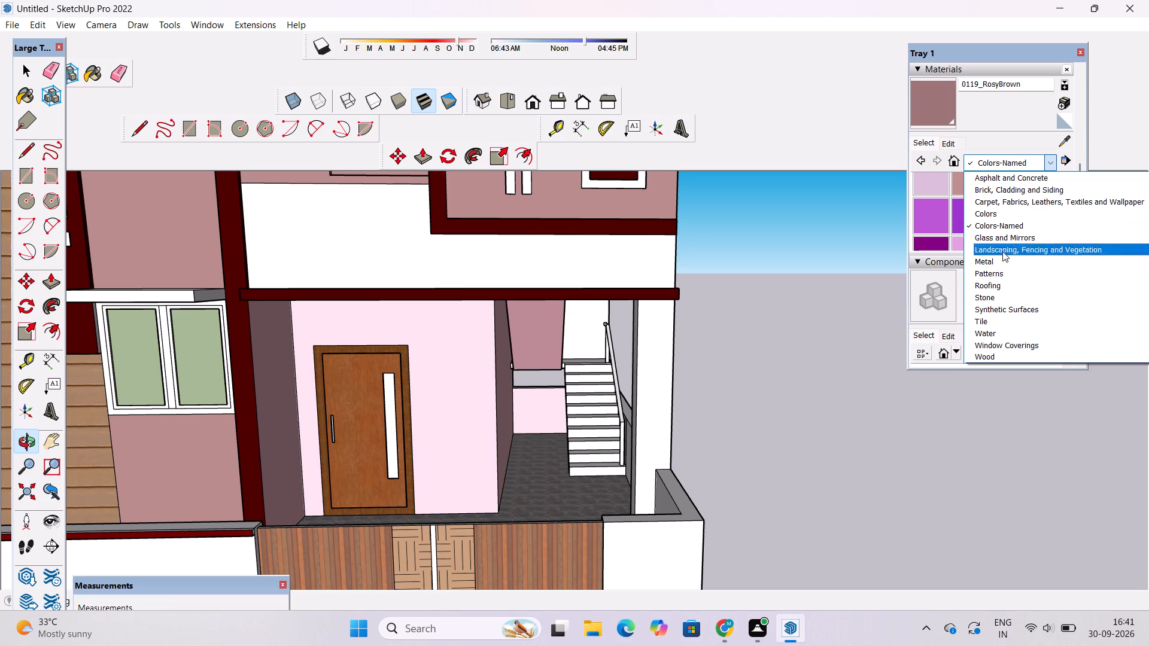
{"action": "left_click", "coordinate": [994, 299]}
{"action": "left_click", "coordinate": [999, 182]}
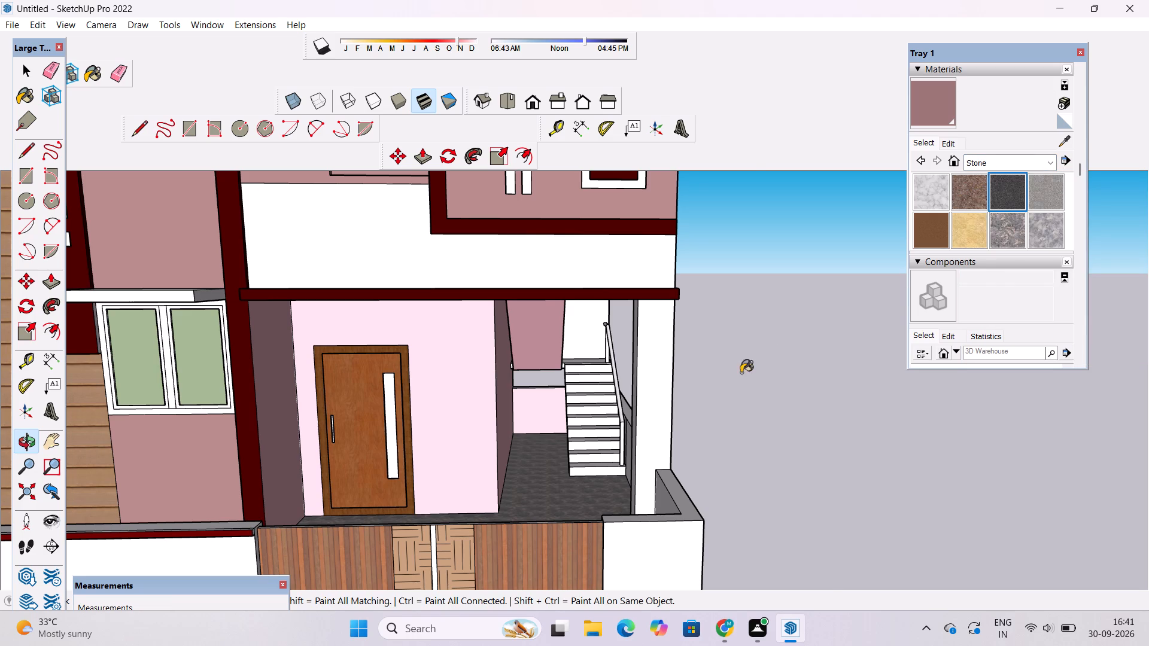
{"action": "scroll", "coordinate": [610, 446], "scroll_direction": "up", "scroll_amount": 9}
{"action": "left_click", "coordinate": [597, 482]}
{"action": "left_click", "coordinate": [597, 491]}
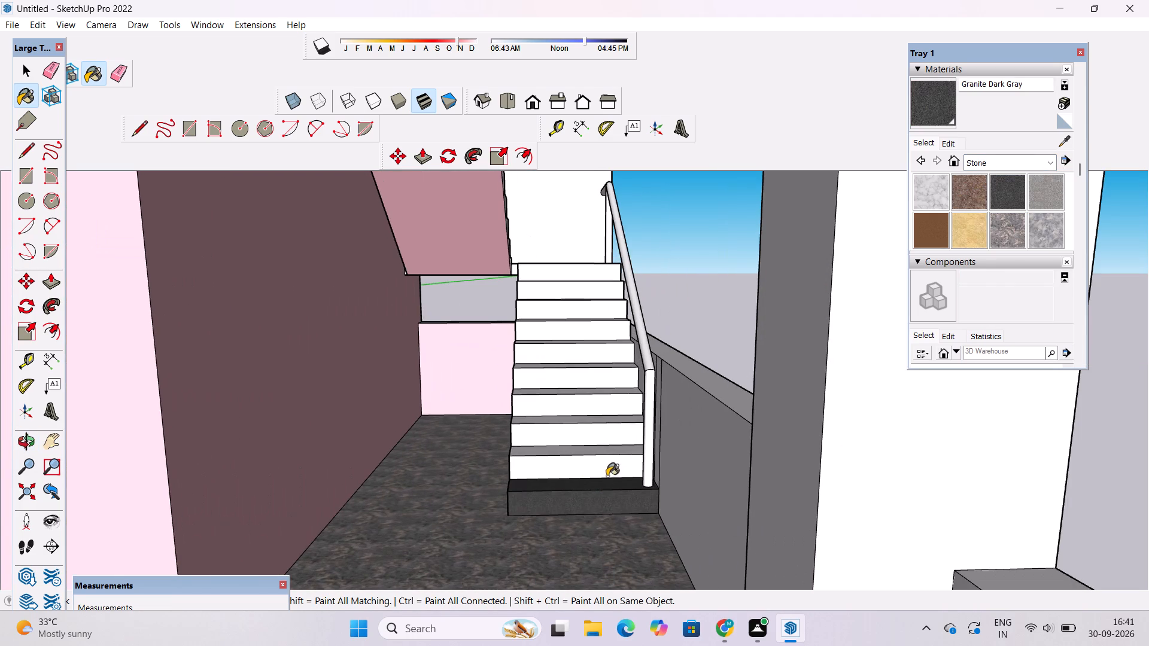
{"action": "left_click", "coordinate": [607, 468]}
{"action": "left_click", "coordinate": [609, 453]}
{"action": "left_click", "coordinate": [608, 426]}
{"action": "left_click", "coordinate": [606, 408]}
{"action": "left_click", "coordinate": [605, 396]}
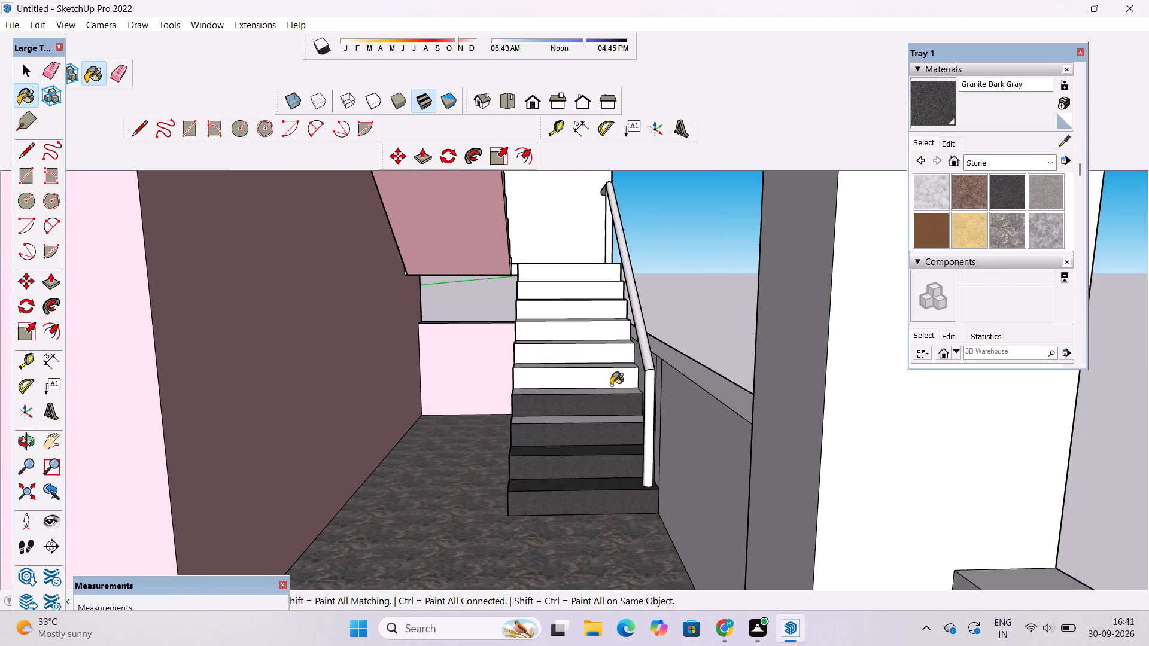
Paint the remaining lower treads and the middle risers and treads of the staircase with Granite Dark Gray.
{"action": "left_click", "coordinate": [611, 385]}
{"action": "scroll", "coordinate": [611, 391], "scroll_direction": "up", "scroll_amount": 5}
{"action": "left_click", "coordinate": [611, 438]}
{"action": "left_click", "coordinate": [610, 385]}
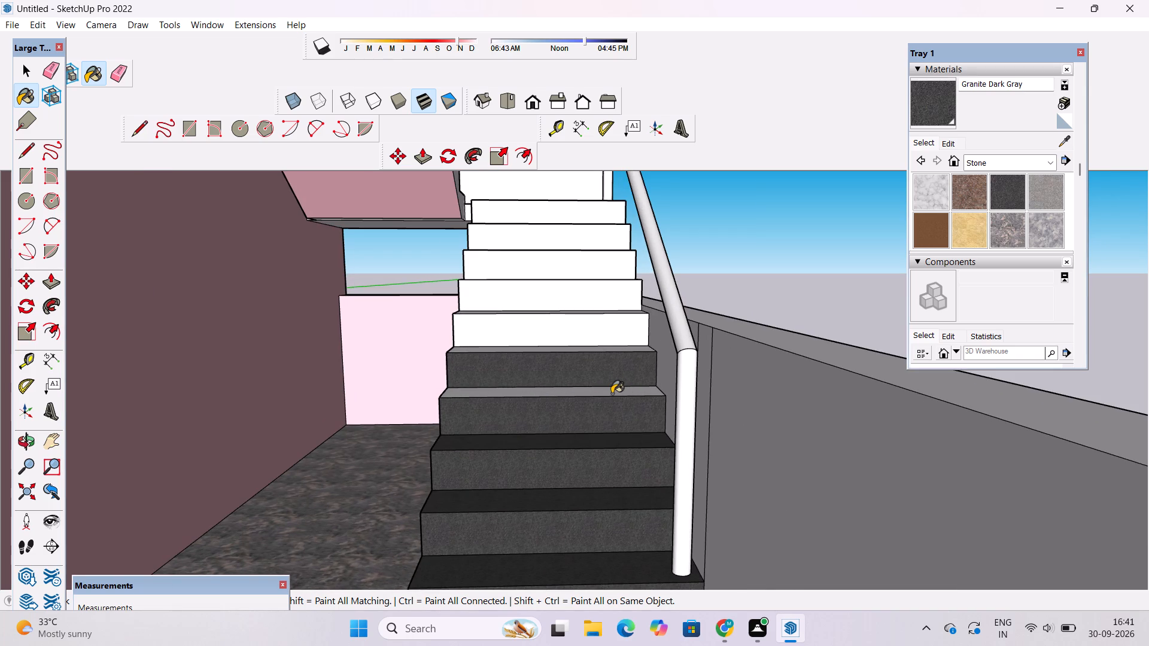
{"action": "left_click", "coordinate": [612, 394]}
{"action": "scroll", "coordinate": [612, 356], "scroll_direction": "up", "scroll_amount": 8}
{"action": "left_click", "coordinate": [616, 348]}
{"action": "left_click", "coordinate": [621, 301]}
{"action": "scroll", "coordinate": [513, 354], "scroll_direction": "down", "scroll_amount": 5}
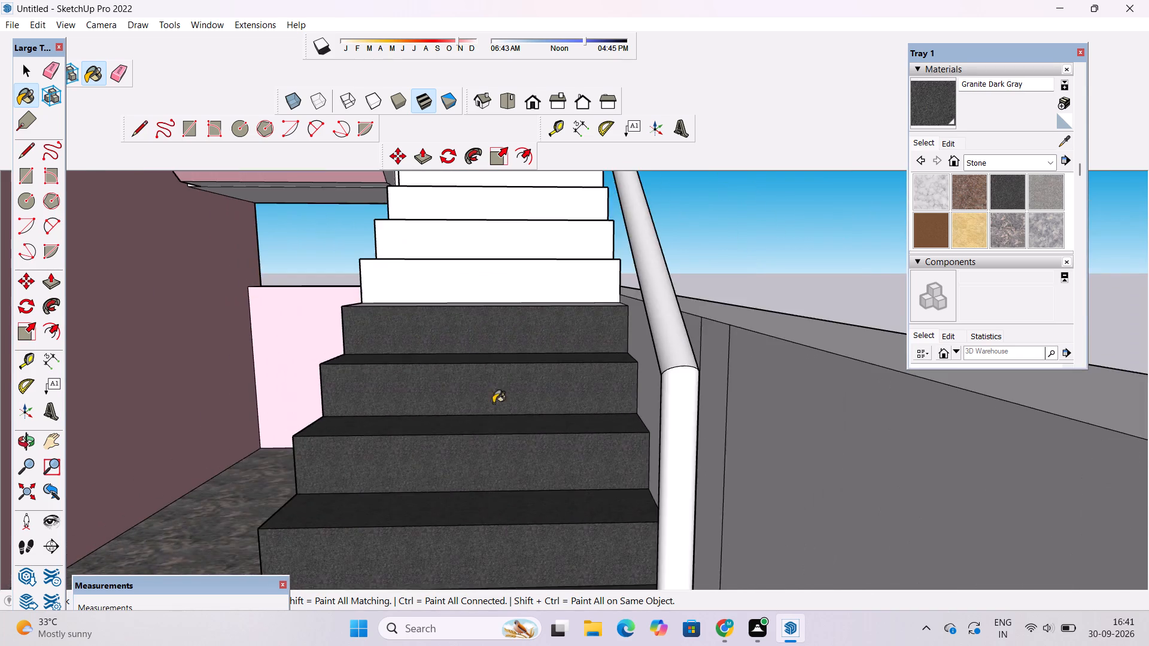
{"action": "scroll", "coordinate": [531, 282], "scroll_direction": "up", "scroll_amount": 11}
{"action": "left_click", "coordinate": [537, 281]}
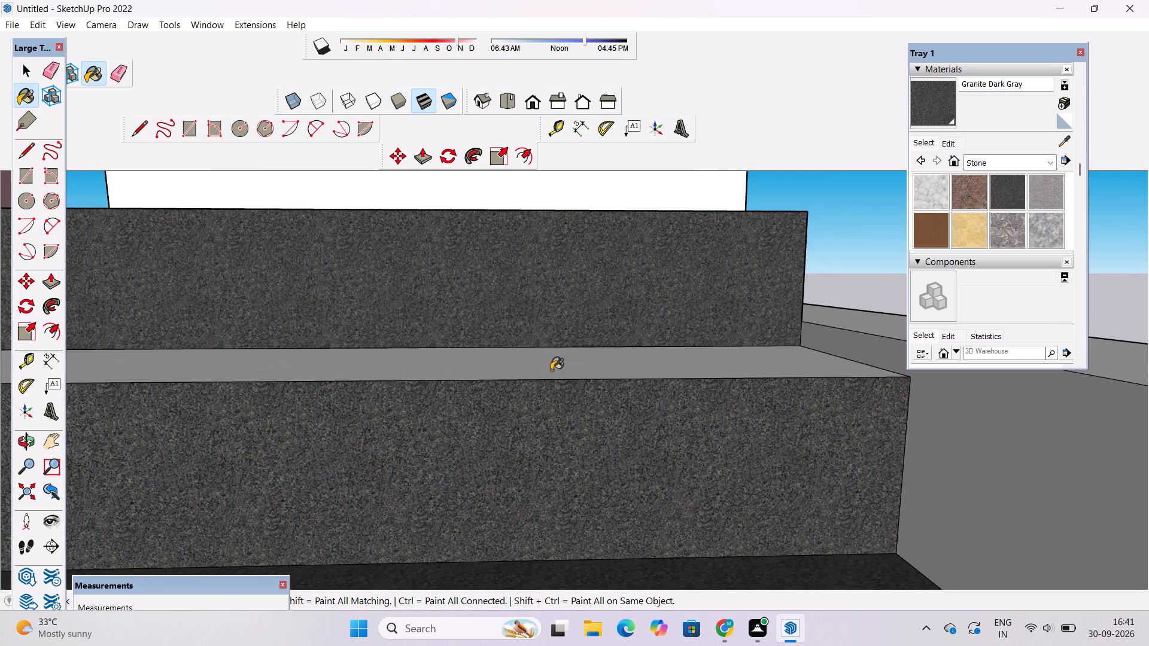
{"action": "left_click", "coordinate": [552, 364]}
Paint the next two unpainted treads and the riser between them with Granite Dark Gray.
{"action": "scroll", "coordinate": [554, 358], "scroll_direction": "down", "scroll_amount": 11}
{"action": "key", "text": "o"}
{"action": "left_click_drag", "start_coordinate": [583, 329], "coordinate": [563, 416]}
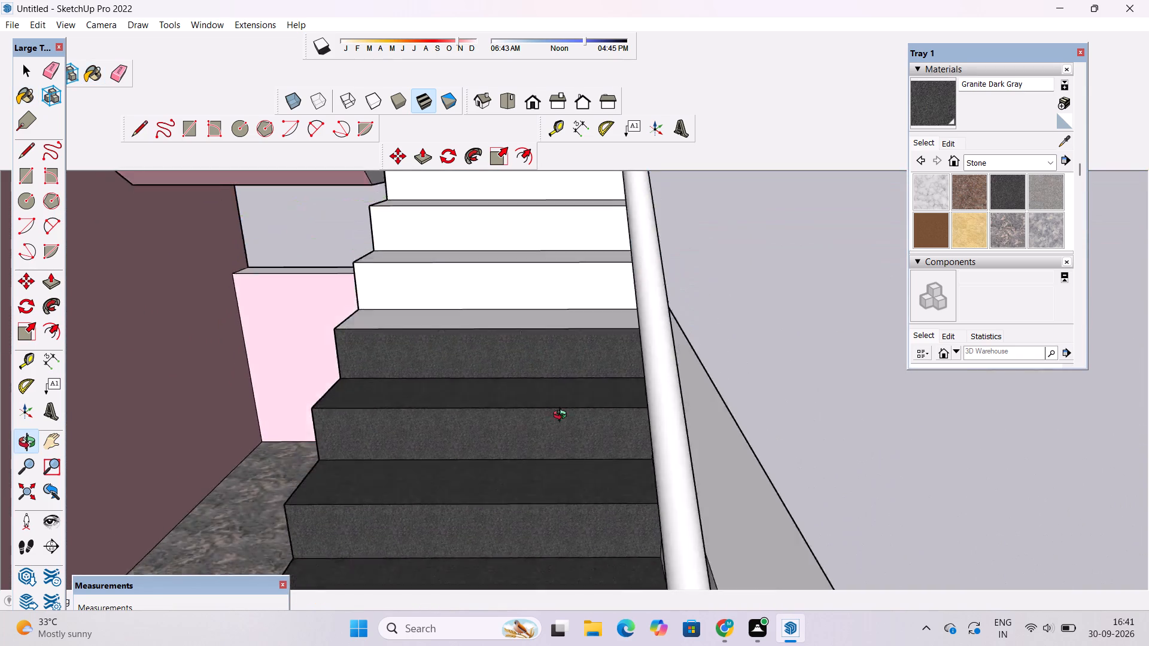
{"action": "left_click_drag", "start_coordinate": [563, 416], "coordinate": [563, 443]}
{"action": "scroll", "coordinate": [531, 381], "scroll_direction": "up", "scroll_amount": 2}
{"action": "left_click_drag", "start_coordinate": [527, 376], "coordinate": [529, 448], "text": "shift"}
{"action": "left_click", "coordinate": [937, 98]}
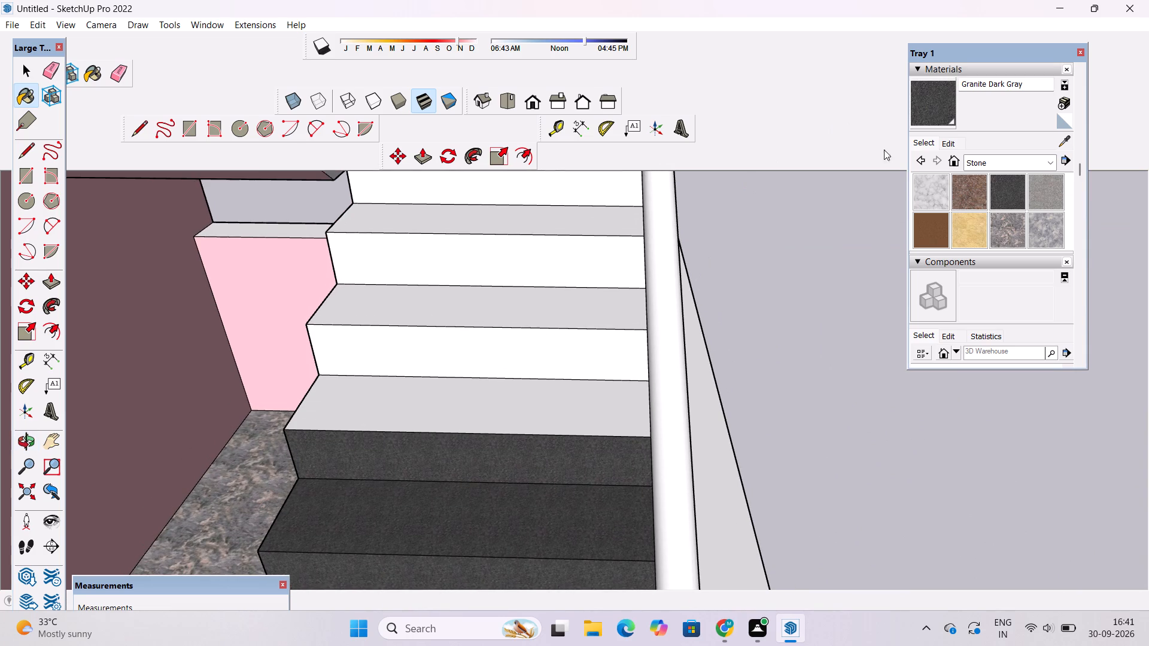
{"action": "scroll", "coordinate": [554, 406], "scroll_direction": "up", "scroll_amount": 4}
{"action": "left_click", "coordinate": [548, 410]}
{"action": "left_click", "coordinate": [557, 340]}
{"action": "left_click", "coordinate": [567, 279]}
Paint the remaining white risers and treads at the top of the staircase flight with Granite Dark Gray.
{"action": "scroll", "coordinate": [555, 292], "scroll_direction": "down", "scroll_amount": 9}
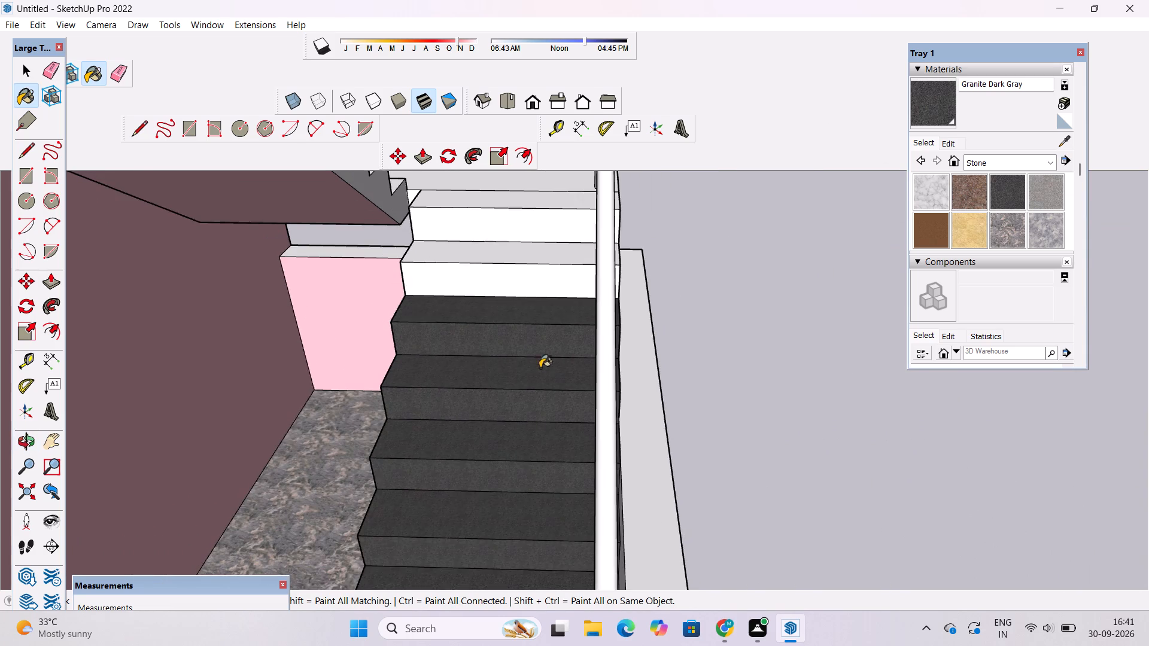
{"action": "scroll", "coordinate": [539, 261], "scroll_direction": "up", "scroll_amount": 4}
{"action": "left_click", "coordinate": [544, 254]}
{"action": "left_click", "coordinate": [544, 280]}
{"action": "scroll", "coordinate": [545, 308], "scroll_direction": "down", "scroll_amount": 5}
{"action": "scroll", "coordinate": [545, 223], "scroll_direction": "up", "scroll_amount": 3}
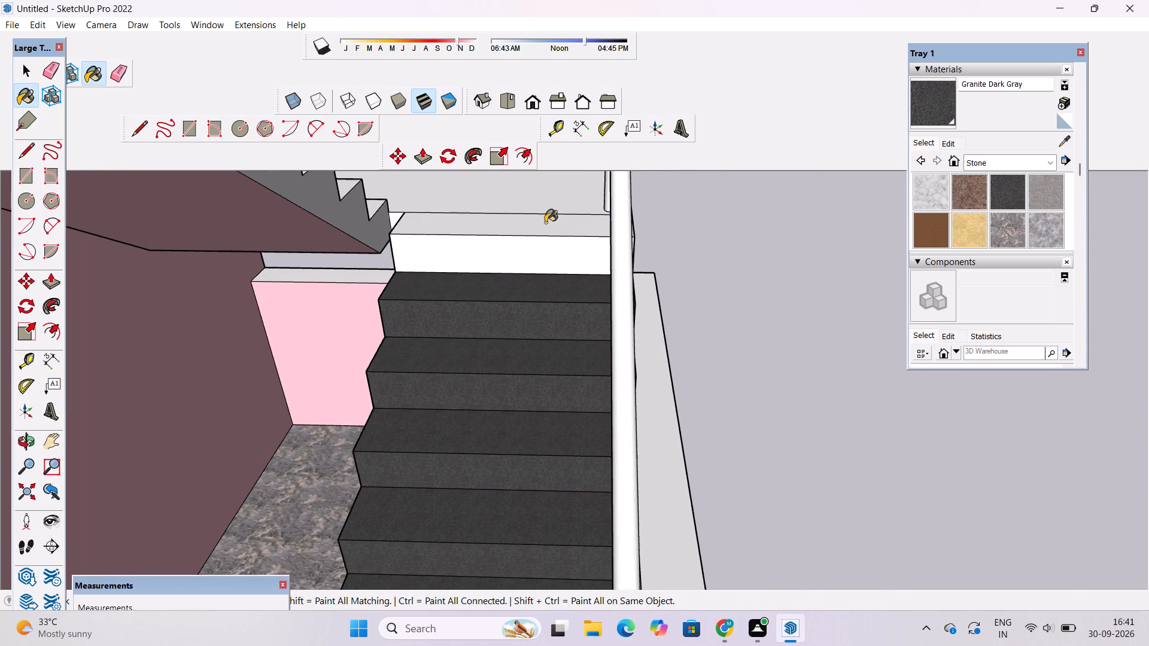
{"action": "left_click", "coordinate": [545, 223]}
{"action": "left_click", "coordinate": [550, 256]}
Paint the floor of the landing at the top of the lower staircase flight with Granite Dark Gray.
{"action": "scroll", "coordinate": [556, 318], "scroll_direction": "down", "scroll_amount": 5}
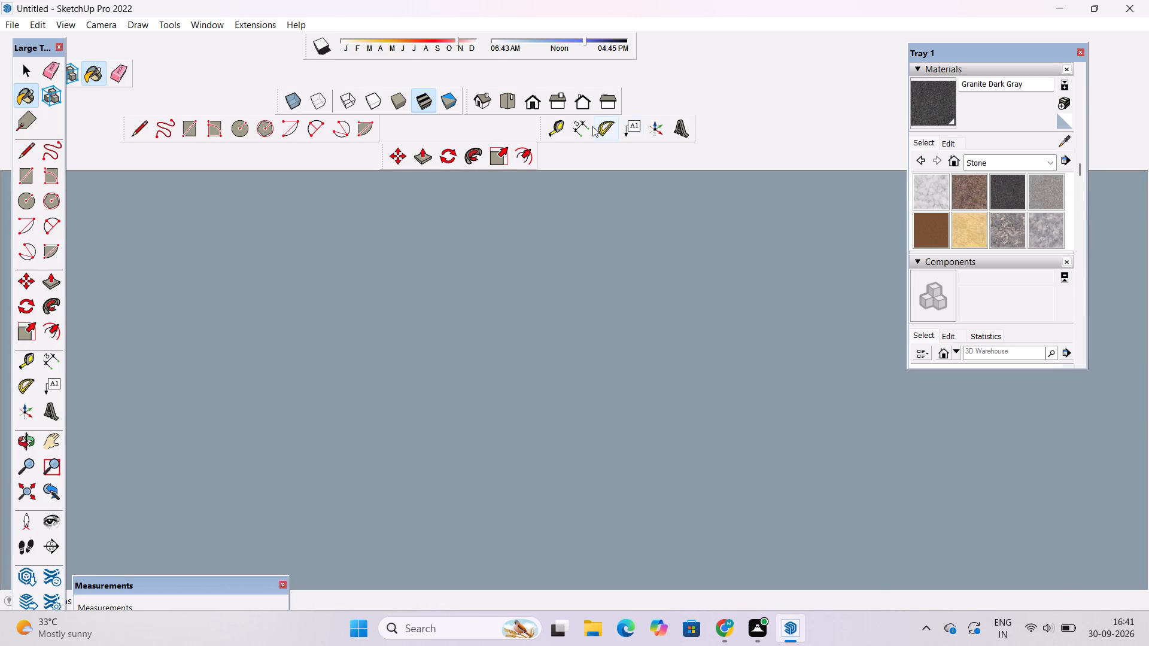
{"action": "left_click", "coordinate": [534, 103]}
{"action": "scroll", "coordinate": [550, 265], "scroll_direction": "down", "scroll_amount": 7}
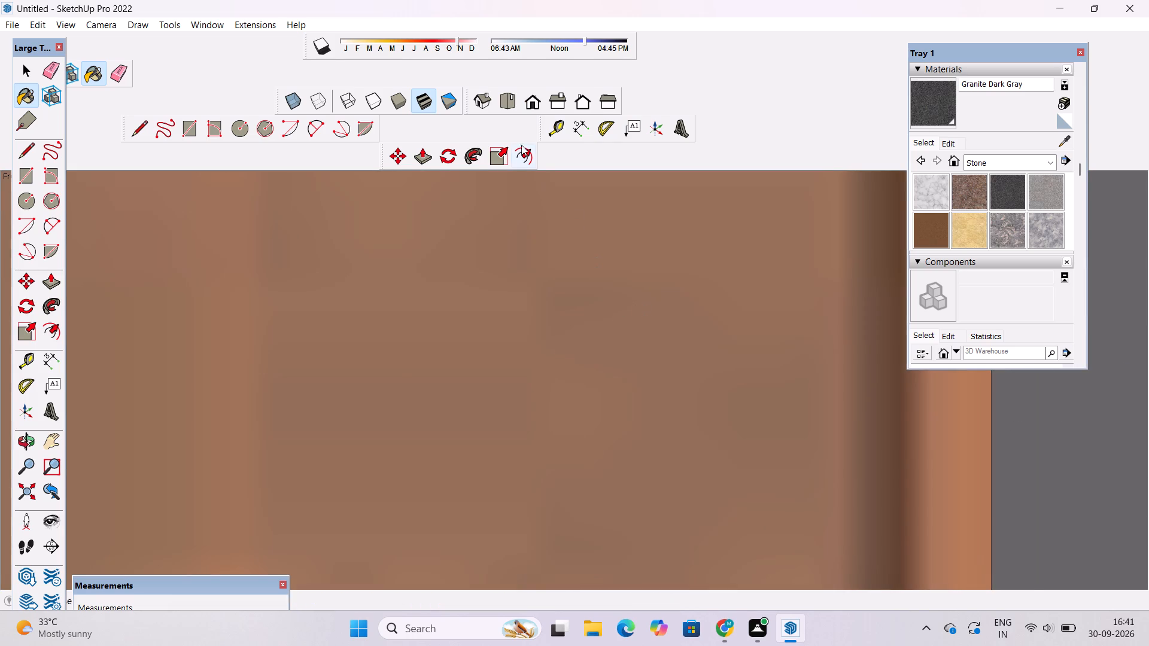
{"action": "left_click", "coordinate": [526, 108]}
{"action": "scroll", "coordinate": [478, 270], "scroll_direction": "down", "scroll_amount": 20}
{"action": "scroll", "coordinate": [478, 270], "scroll_direction": "down", "scroll_amount": 13}
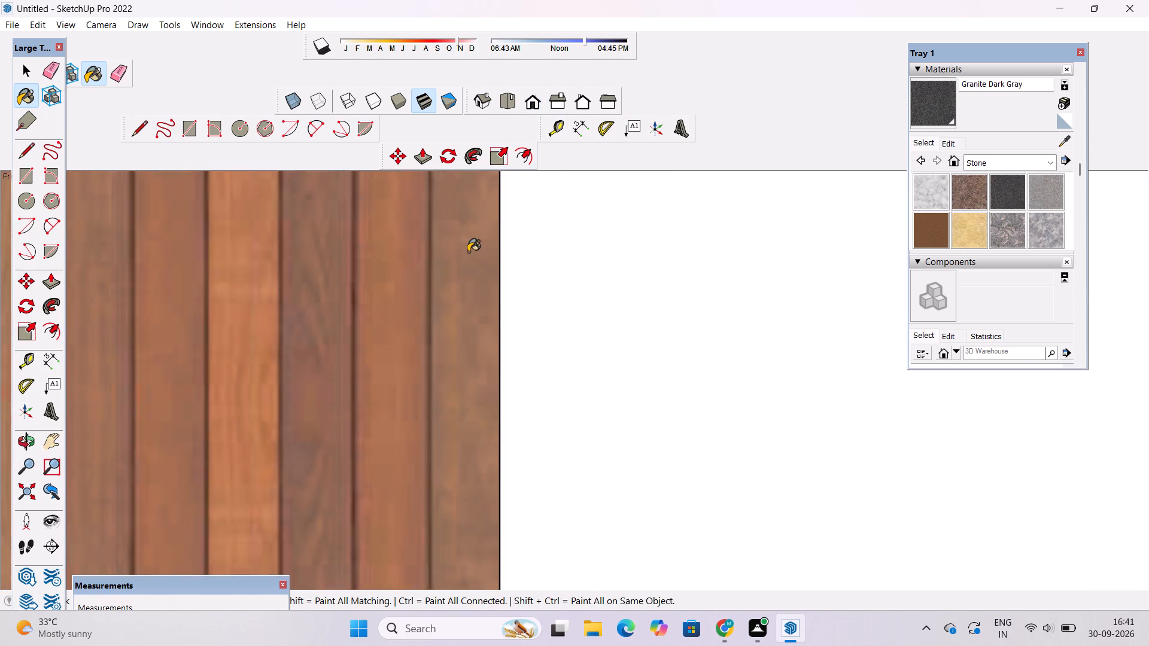
{"action": "scroll", "coordinate": [468, 252], "scroll_direction": "down", "scroll_amount": 20}
{"action": "scroll", "coordinate": [468, 252], "scroll_direction": "down", "scroll_amount": 1}
{"action": "scroll", "coordinate": [468, 254], "scroll_direction": "up", "scroll_amount": 1}
{"action": "scroll", "coordinate": [468, 254], "scroll_direction": "down", "scroll_amount": 6}
{"action": "key", "text": "o"}
{"action": "scroll", "coordinate": [470, 263], "scroll_direction": "down", "scroll_amount": 5}
{"action": "left_click_drag", "start_coordinate": [483, 269], "coordinate": [539, 489], "text": "shift"}
{"action": "scroll", "coordinate": [590, 388], "scroll_direction": "up", "scroll_amount": 5}
{"action": "left_click_drag", "start_coordinate": [665, 363], "coordinate": [396, 435]}
{"action": "scroll", "coordinate": [629, 371], "scroll_direction": "up", "scroll_amount": 7}
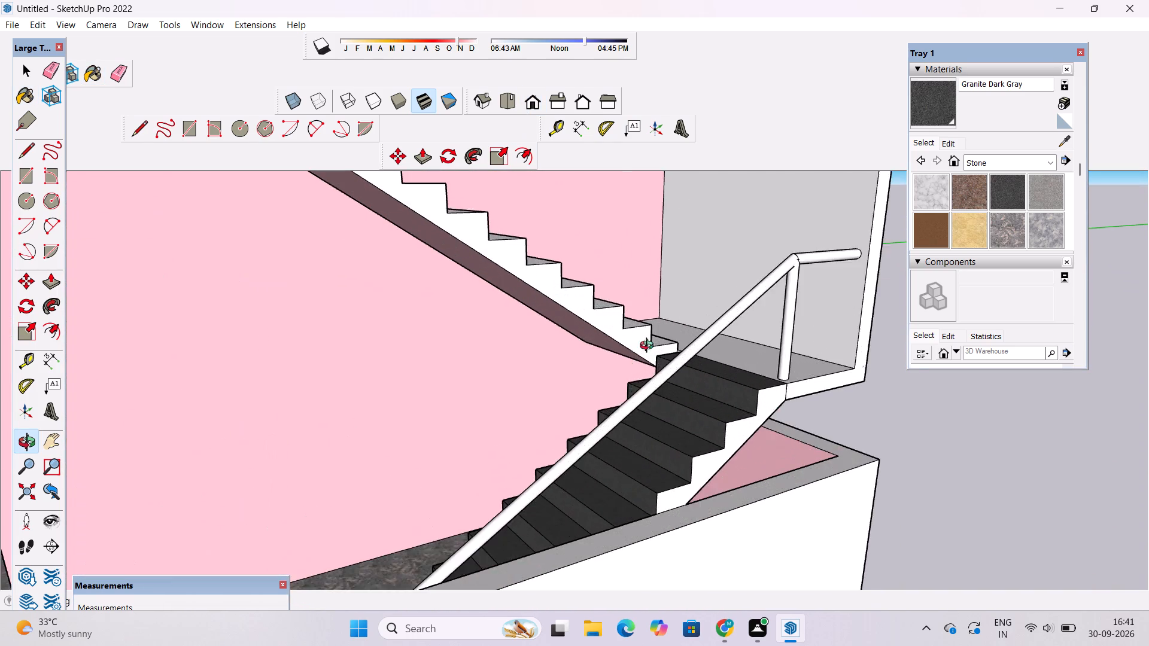
{"action": "scroll", "coordinate": [649, 347], "scroll_direction": "up", "scroll_amount": 2}
{"action": "left_click_drag", "start_coordinate": [672, 340], "coordinate": [607, 404], "text": "shift"}
{"action": "left_click_drag", "start_coordinate": [618, 441], "coordinate": [556, 341]}
{"action": "scroll", "coordinate": [554, 325], "scroll_direction": "down", "scroll_amount": 7}
{"action": "left_click_drag", "start_coordinate": [577, 405], "coordinate": [570, 343], "text": "shift"}
{"action": "left_click_drag", "start_coordinate": [570, 342], "coordinate": [530, 520]}
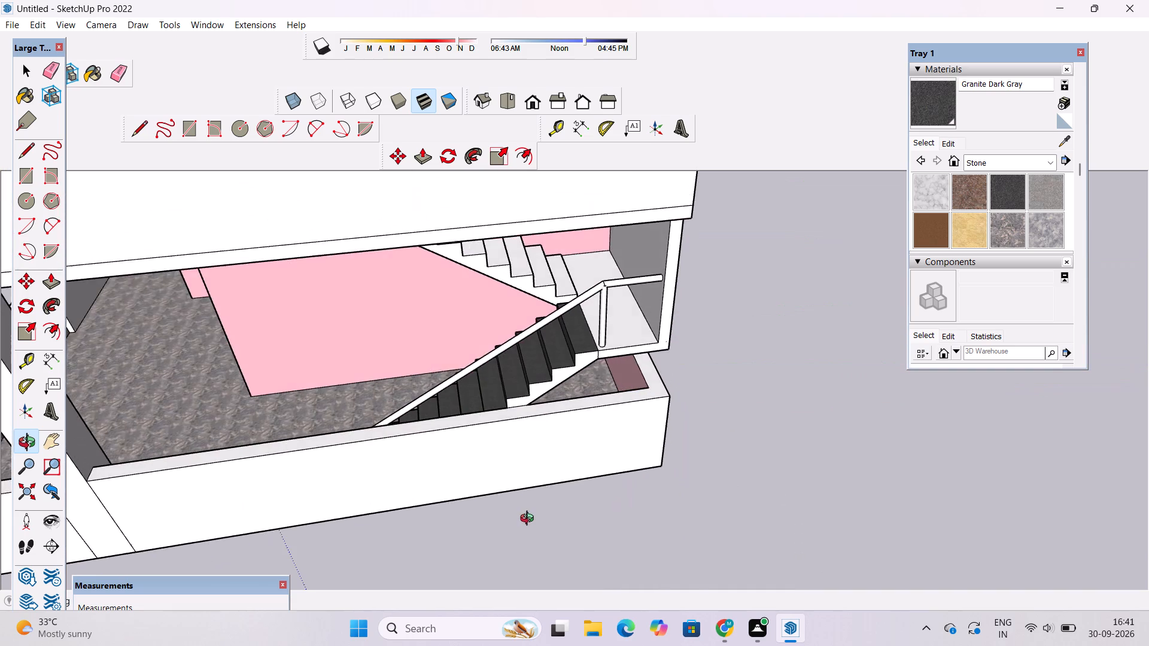
{"action": "left_click_drag", "start_coordinate": [530, 520], "coordinate": [530, 522]}
{"action": "scroll", "coordinate": [538, 437], "scroll_direction": "up", "scroll_amount": 5}
{"action": "left_click_drag", "start_coordinate": [558, 388], "coordinate": [515, 412]}
{"action": "left_click", "coordinate": [928, 109]}
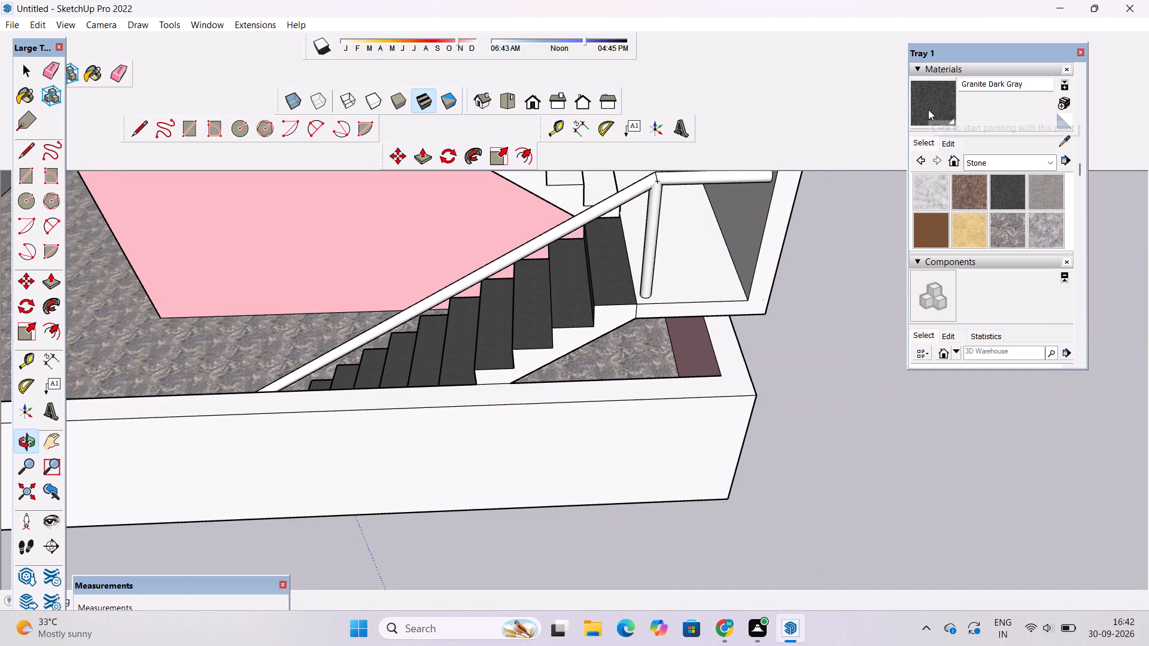
{"action": "left_click", "coordinate": [677, 258]}
Paint the outer side faces of both the lower and upper staircase flights with Granite Dark Gray.
{"action": "key", "text": "o"}
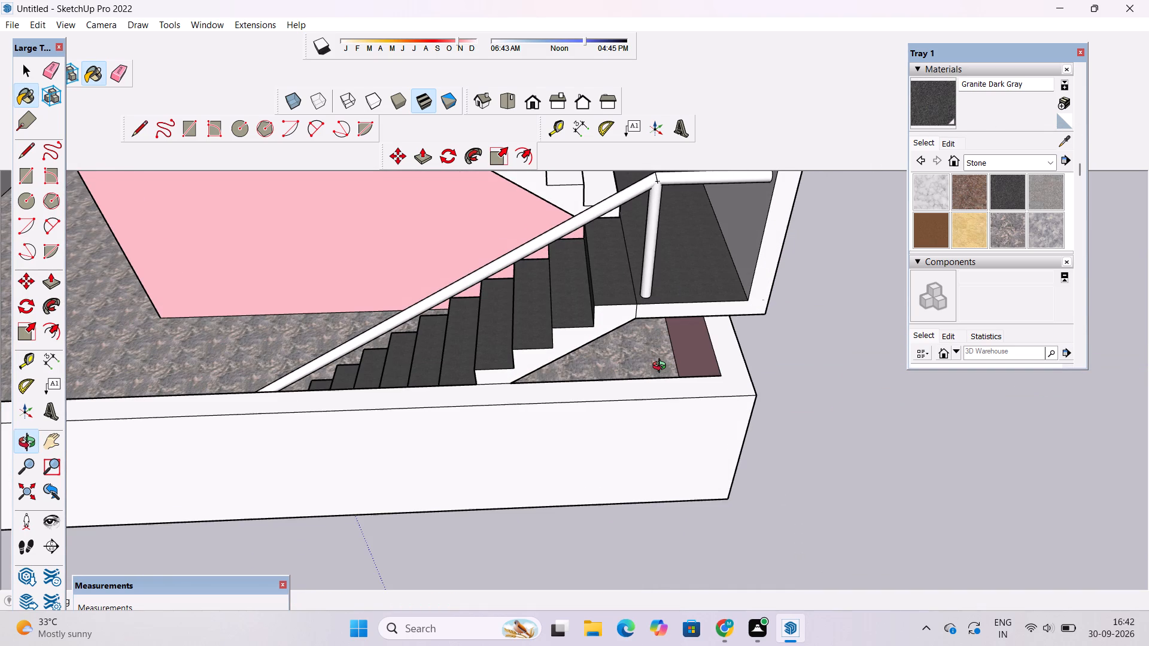
{"action": "scroll", "coordinate": [662, 367], "scroll_direction": "down", "scroll_amount": 3}
{"action": "left_click_drag", "start_coordinate": [661, 355], "coordinate": [695, 475], "text": "shift"}
{"action": "left_click_drag", "start_coordinate": [690, 461], "coordinate": [653, 348]}
{"action": "left_click_drag", "start_coordinate": [571, 335], "coordinate": [612, 401], "text": "shift"}
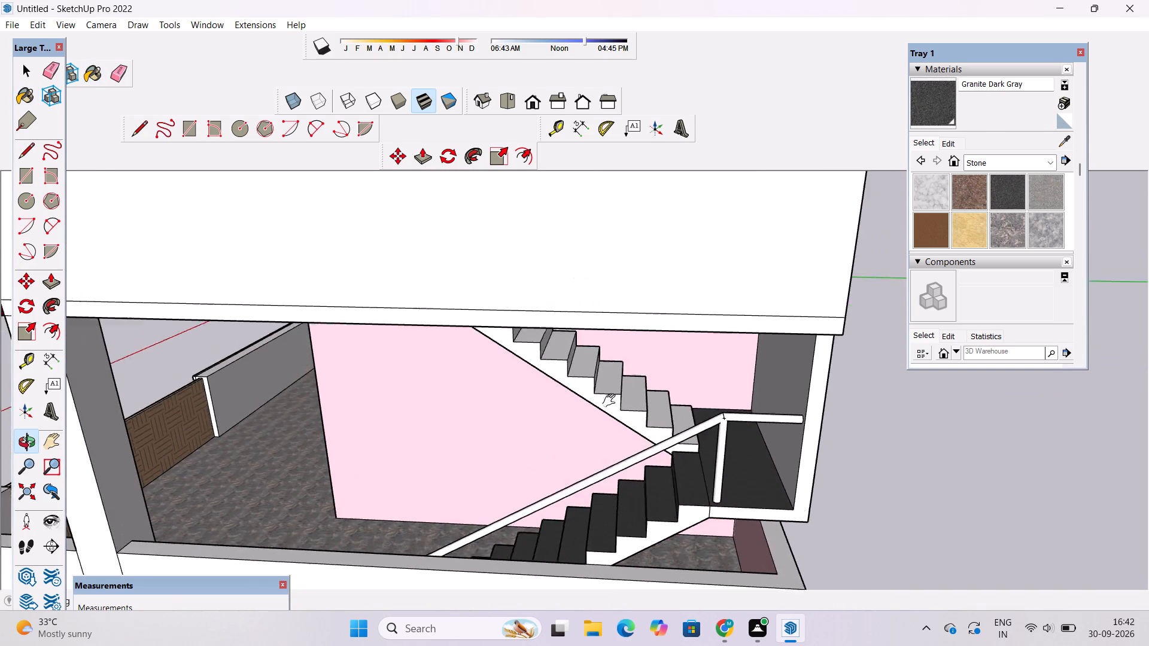
{"action": "left_click_drag", "start_coordinate": [612, 401], "coordinate": [612, 404], "text": "shift"}
{"action": "left_click_drag", "start_coordinate": [615, 412], "coordinate": [621, 324]}
{"action": "left_click", "coordinate": [937, 102]}
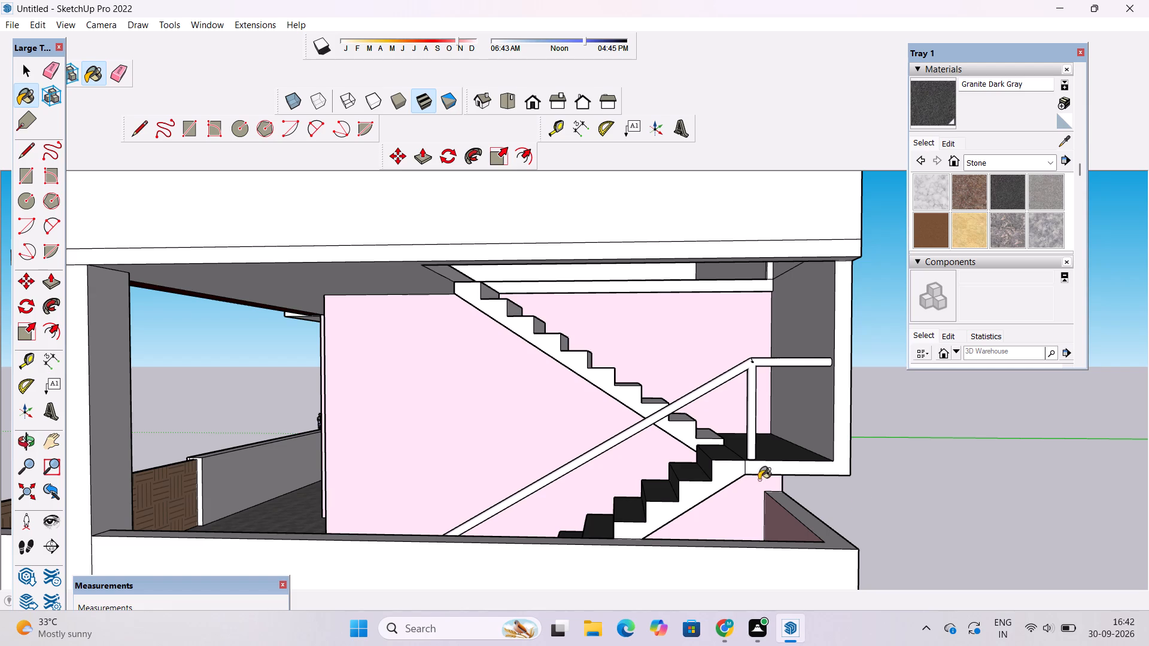
{"action": "left_click", "coordinate": [732, 471]}
{"action": "left_click", "coordinate": [677, 428]}
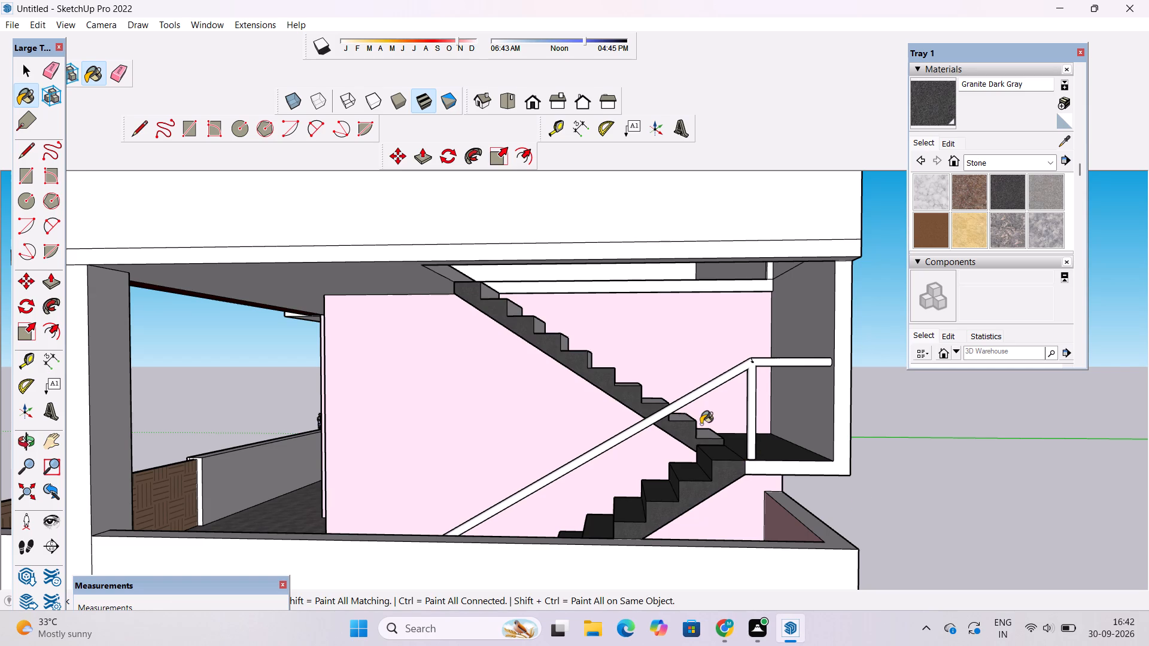
Paint the lowest treads and the bottom riser of the upper flight, beside the landing, with Granite Dark Gray.
{"action": "scroll", "coordinate": [703, 429], "scroll_direction": "up", "scroll_amount": 4}
{"action": "left_click", "coordinate": [703, 429]}
{"action": "scroll", "coordinate": [676, 415], "scroll_direction": "up", "scroll_amount": 9}
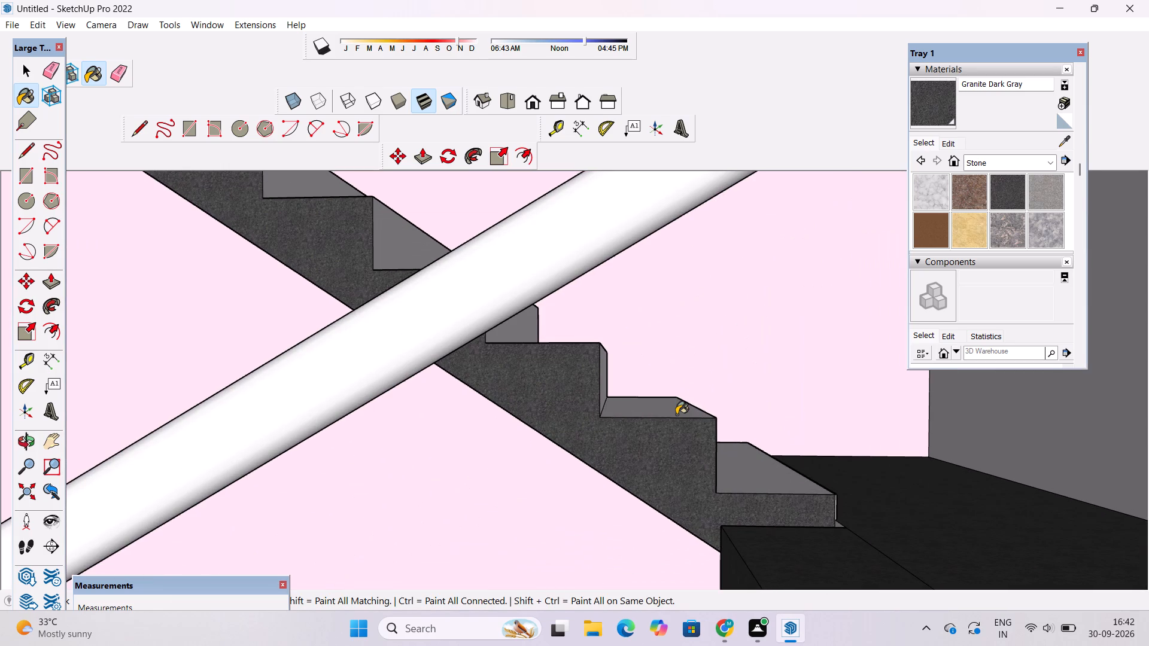
{"action": "left_click", "coordinate": [676, 415]}
{"action": "left_click", "coordinate": [766, 470]}
{"action": "scroll", "coordinate": [841, 523], "scroll_direction": "up", "scroll_amount": 10}
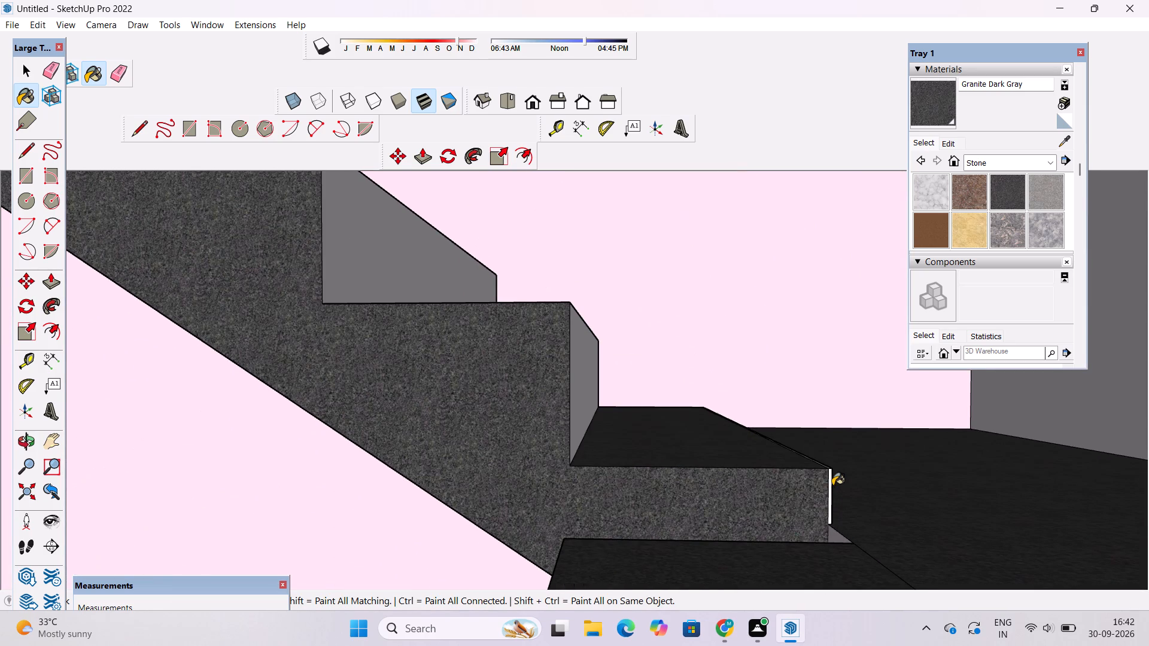
{"action": "left_click", "coordinate": [826, 473]}
{"action": "left_click_drag", "start_coordinate": [828, 465], "coordinate": [832, 481]}
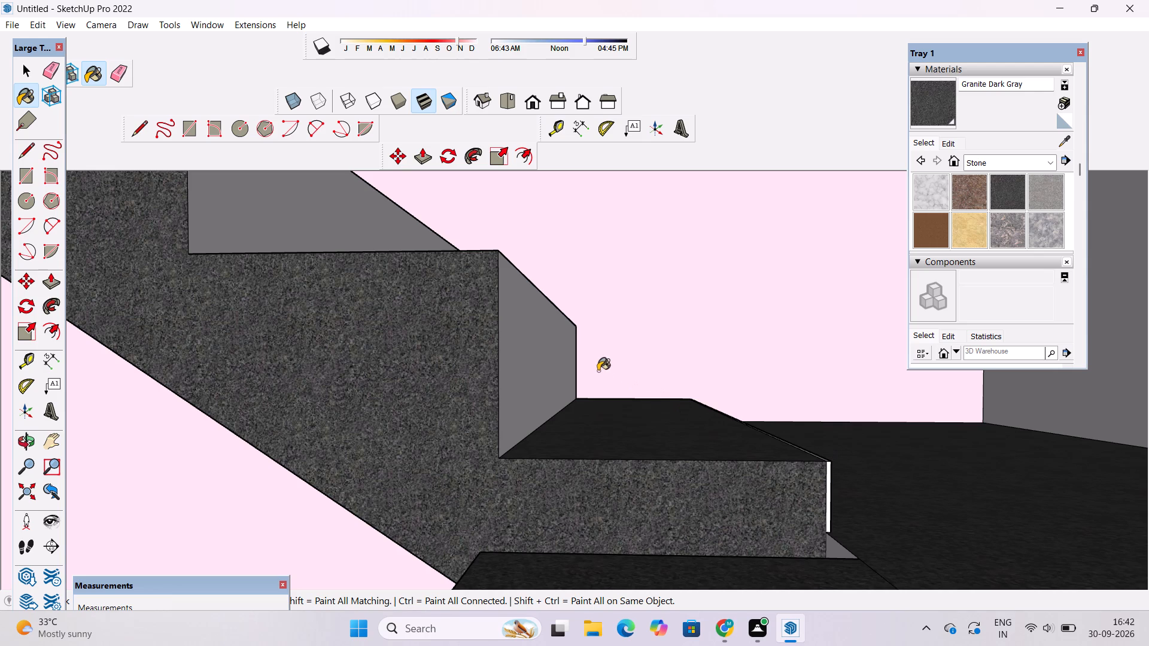
Paint the lower risers of the upper flight and the unpainted tread between them with Granite Dark Gray.
{"action": "left_click", "coordinate": [564, 342]}
{"action": "scroll", "coordinate": [583, 336], "scroll_direction": "down", "scroll_amount": 6}
{"action": "left_click", "coordinate": [471, 285]}
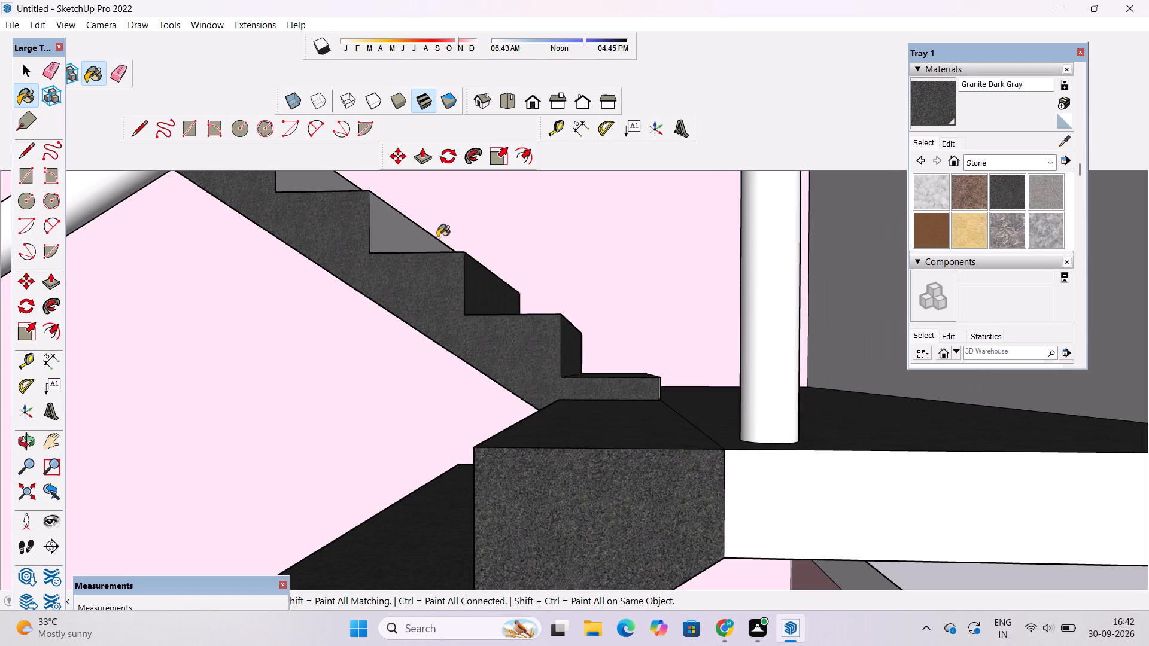
{"action": "left_click", "coordinate": [414, 232]}
{"action": "scroll", "coordinate": [516, 300], "scroll_direction": "down", "scroll_amount": 5}
{"action": "scroll", "coordinate": [330, 197], "scroll_direction": "up", "scroll_amount": 10}
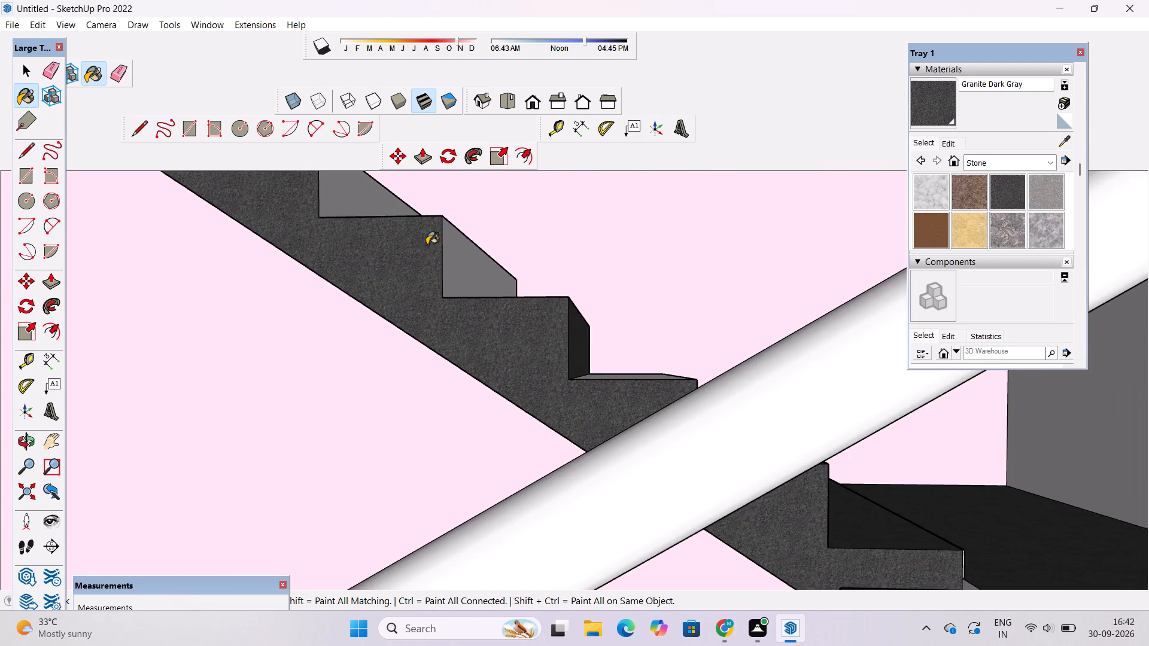
{"action": "left_click", "coordinate": [460, 258]}
{"action": "left_click", "coordinate": [641, 386]}
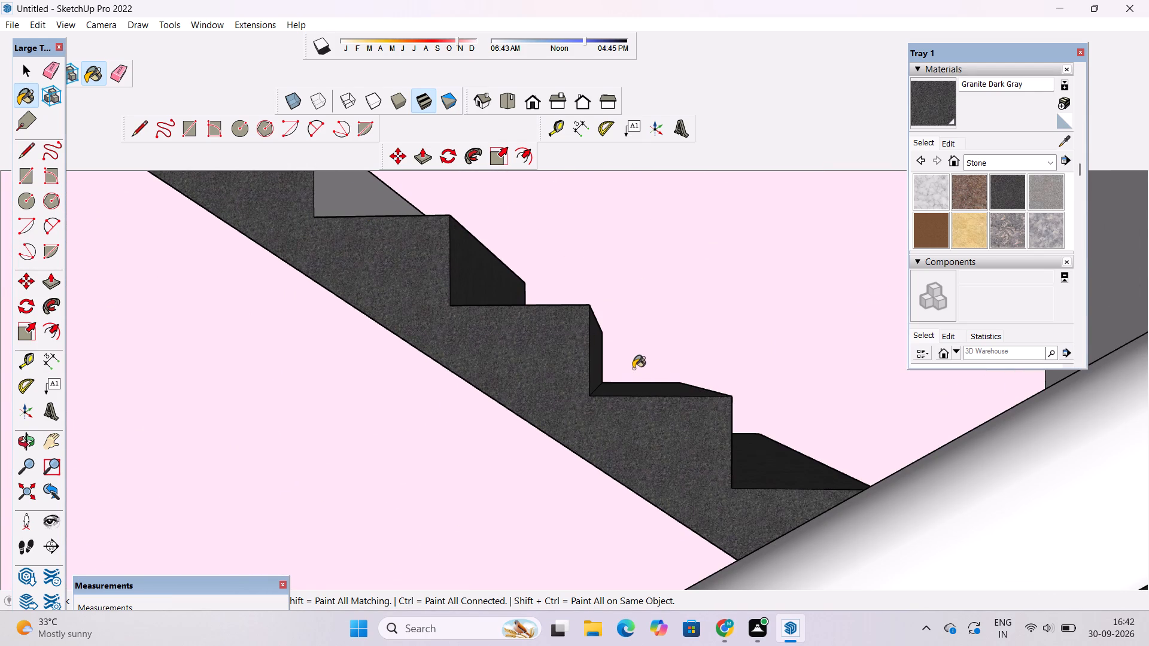
Paint the topmost risers of the upper flight and the tread below them with Granite Dark Gray.
{"action": "key", "text": "o"}
{"action": "scroll", "coordinate": [633, 363], "scroll_direction": "down", "scroll_amount": 5}
{"action": "left_click_drag", "start_coordinate": [635, 370], "coordinate": [655, 480]}
{"action": "left_click_drag", "start_coordinate": [655, 480], "coordinate": [648, 475]}
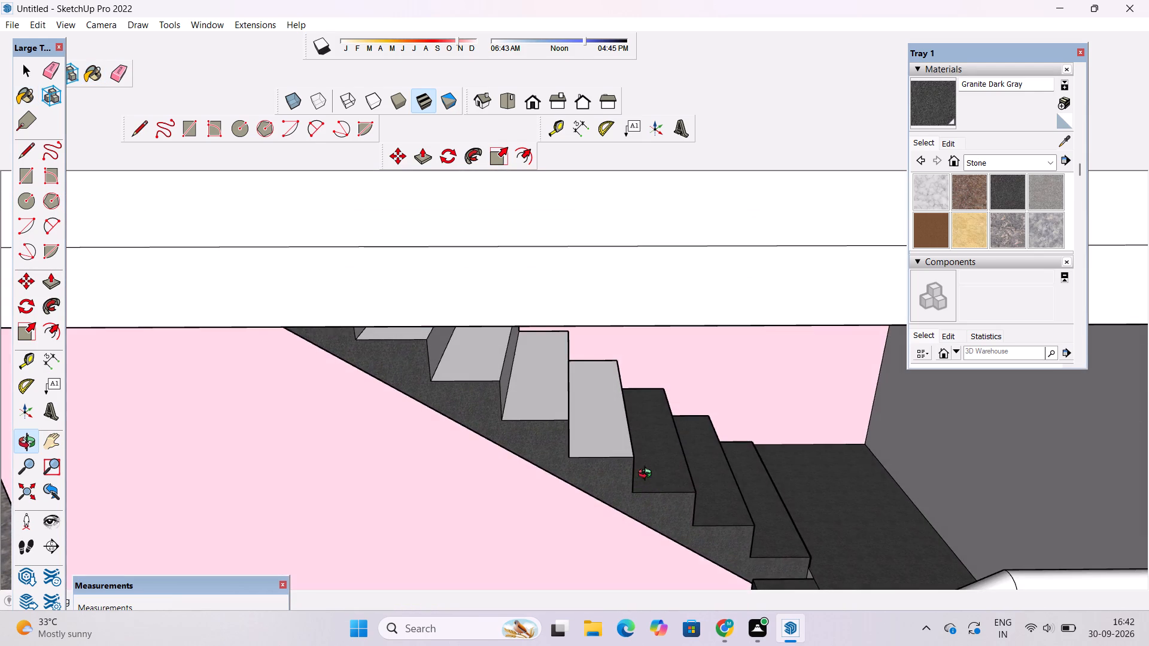
{"action": "left_click_drag", "start_coordinate": [648, 475], "coordinate": [602, 443]}
{"action": "left_click_drag", "start_coordinate": [601, 442], "coordinate": [657, 466], "text": "shift"}
{"action": "scroll", "coordinate": [658, 467], "scroll_direction": "down", "scroll_amount": 4}
{"action": "left_click_drag", "start_coordinate": [642, 465], "coordinate": [570, 389]}
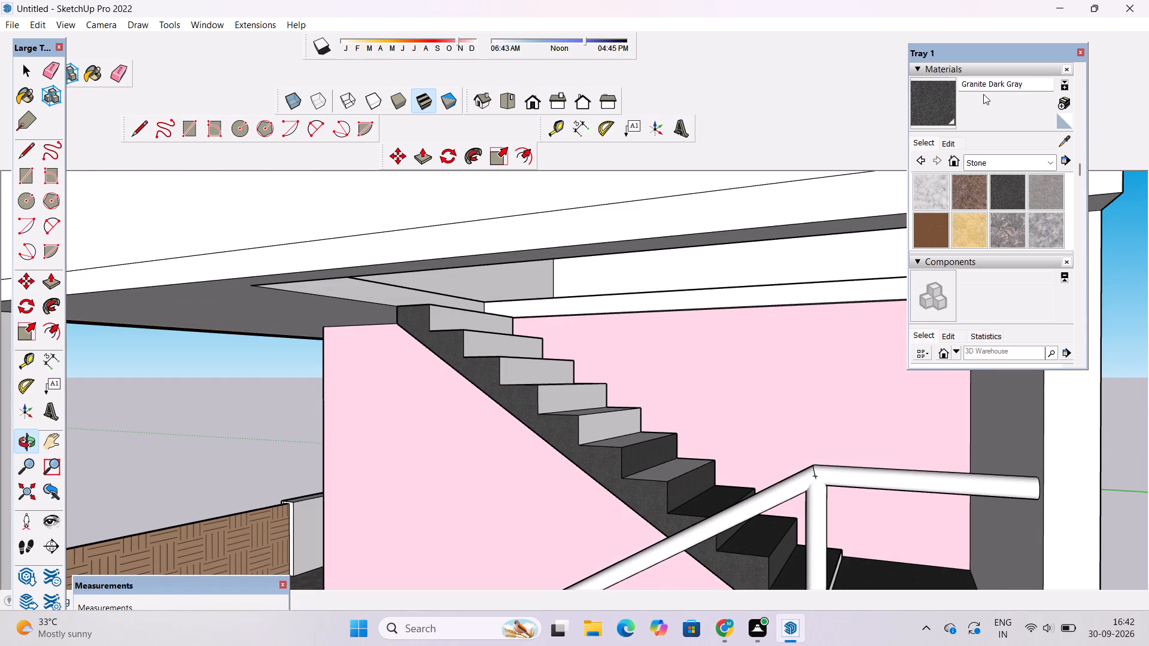
{"action": "left_click", "coordinate": [920, 106]}
{"action": "scroll", "coordinate": [358, 331], "scroll_direction": "up", "scroll_amount": 4}
{"action": "scroll", "coordinate": [521, 309], "scroll_direction": "up", "scroll_amount": 4}
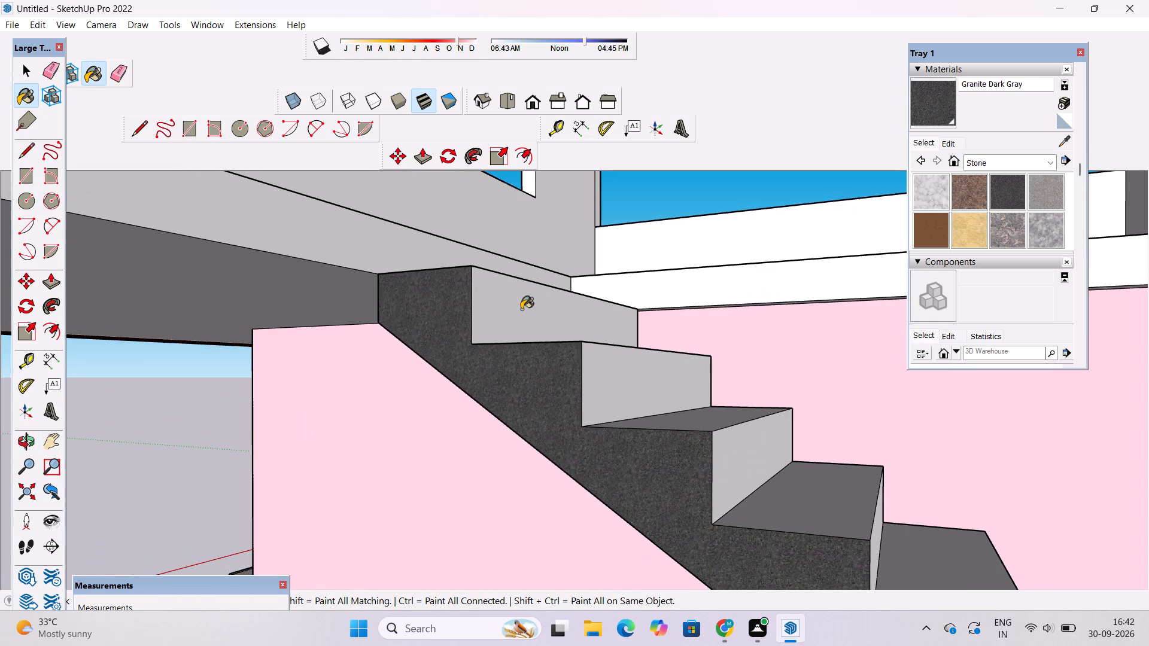
{"action": "left_click", "coordinate": [521, 309]}
{"action": "left_click", "coordinate": [585, 390]}
{"action": "left_click", "coordinate": [625, 418]}
{"action": "left_click", "coordinate": [652, 424]}
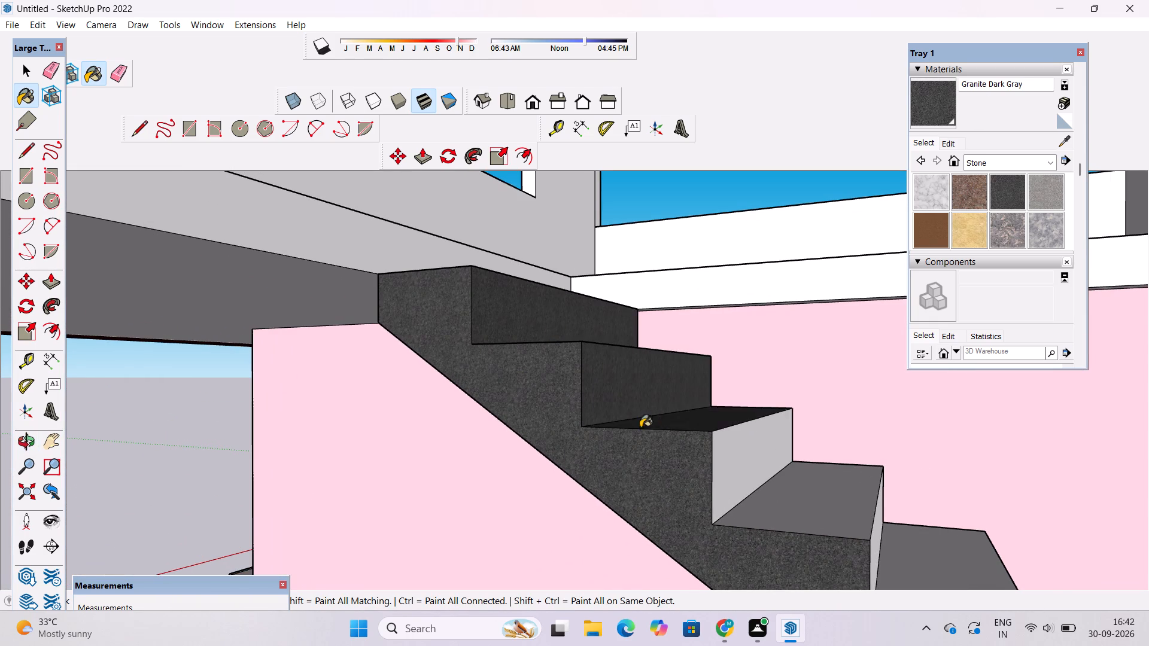
Paint the next riser down from the top and an unpainted lower tread of the upper flight with Granite Dark Gray.
{"action": "scroll", "coordinate": [555, 395], "scroll_direction": "down", "scroll_amount": 5}
{"action": "scroll", "coordinate": [681, 424], "scroll_direction": "up", "scroll_amount": 3}
{"action": "left_click_drag", "start_coordinate": [681, 424], "coordinate": [685, 439]}
{"action": "left_click", "coordinate": [712, 490]}
{"action": "scroll", "coordinate": [410, 346], "scroll_direction": "down", "scroll_amount": 6}
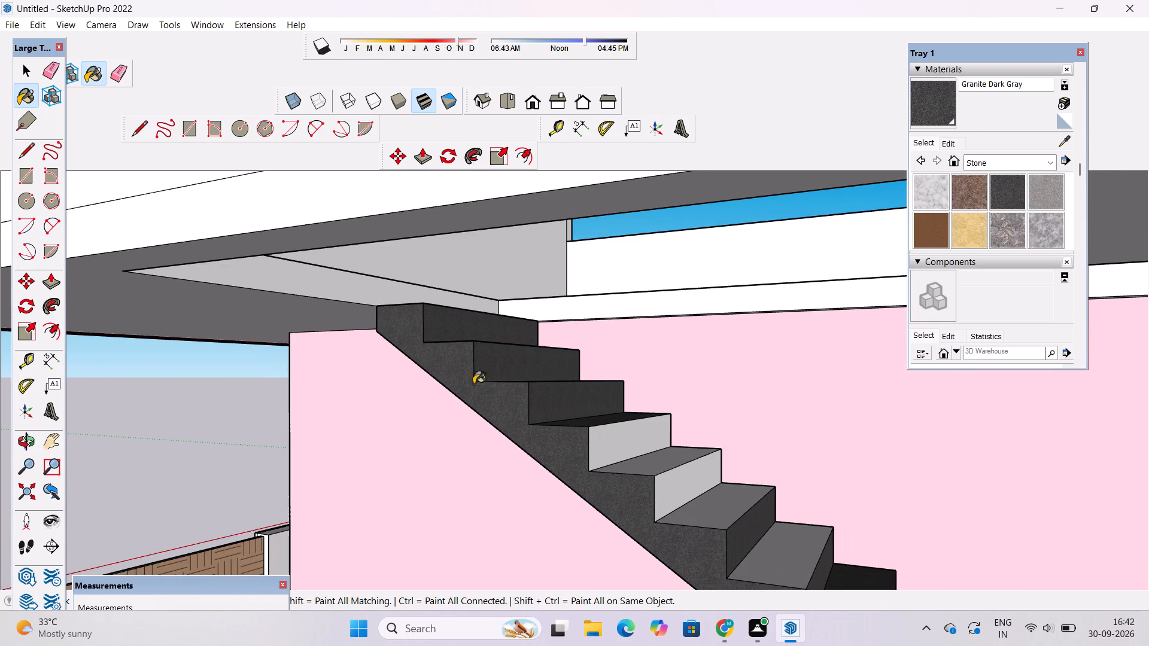
{"action": "left_click", "coordinate": [763, 531]}
{"action": "left_click", "coordinate": [764, 538]}
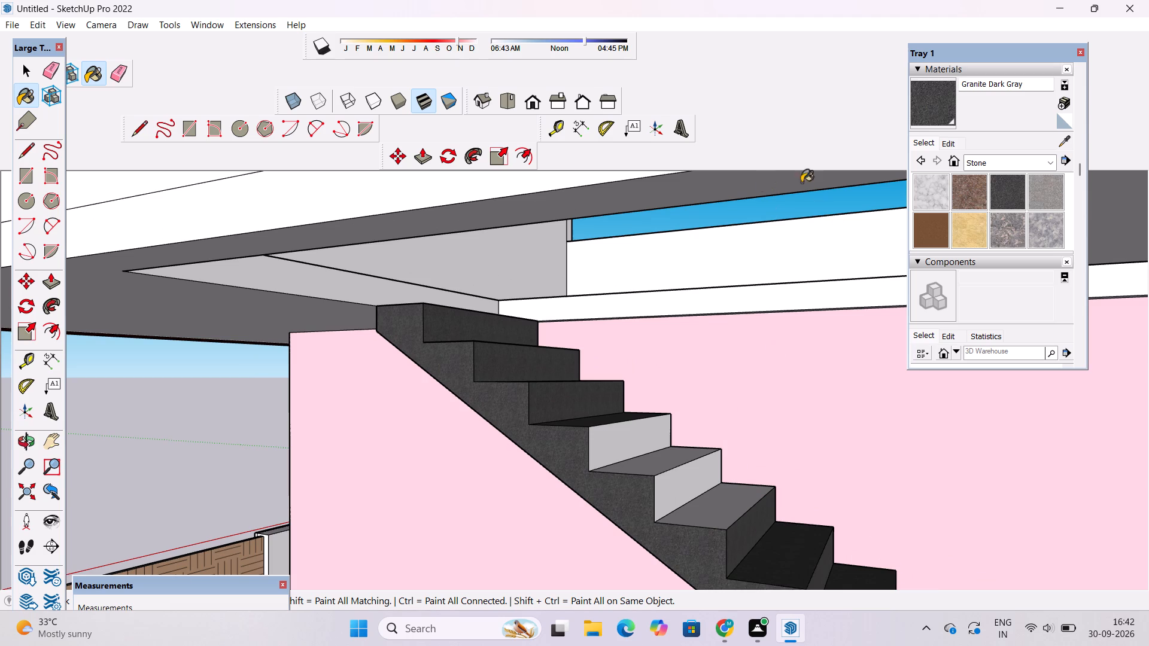
Paint the remaining unpainted treads and light risers in the middle of the upper flight with Granite Dark Gray.
{"action": "scroll", "coordinate": [749, 452], "scroll_direction": "down", "scroll_amount": 4}
{"action": "scroll", "coordinate": [817, 524], "scroll_direction": "up", "scroll_amount": 7}
{"action": "left_click", "coordinate": [698, 460]}
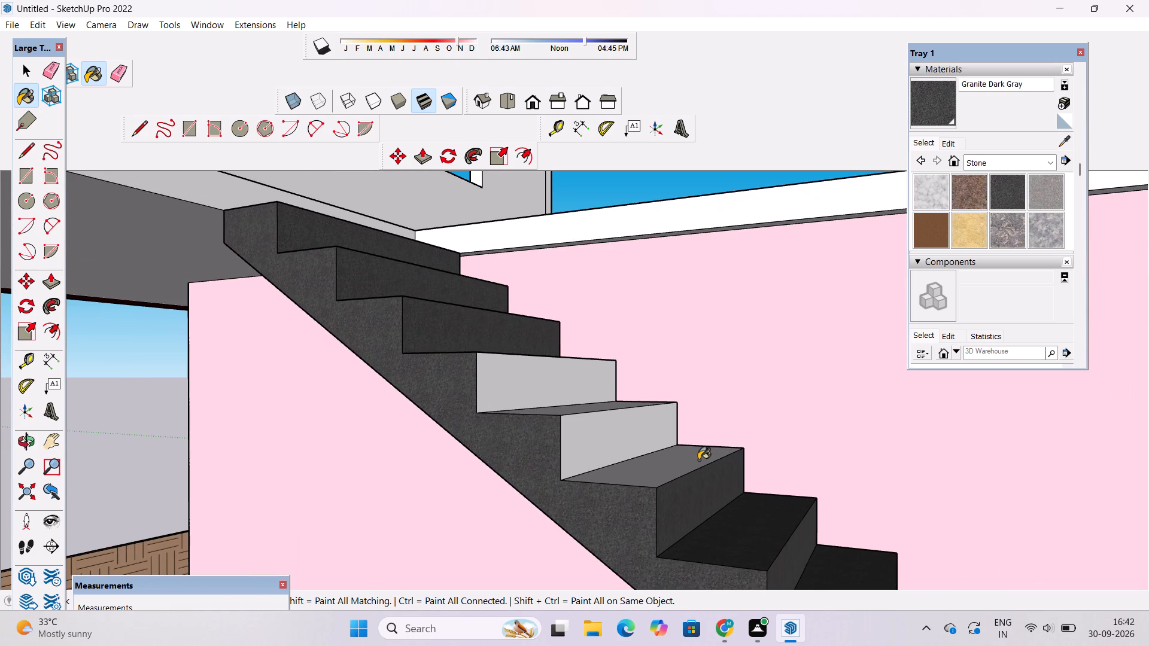
{"action": "left_click", "coordinate": [621, 433]}
{"action": "scroll", "coordinate": [586, 367], "scroll_direction": "up", "scroll_amount": 5}
{"action": "left_click", "coordinate": [586, 366]}
{"action": "left_click", "coordinate": [613, 436]}
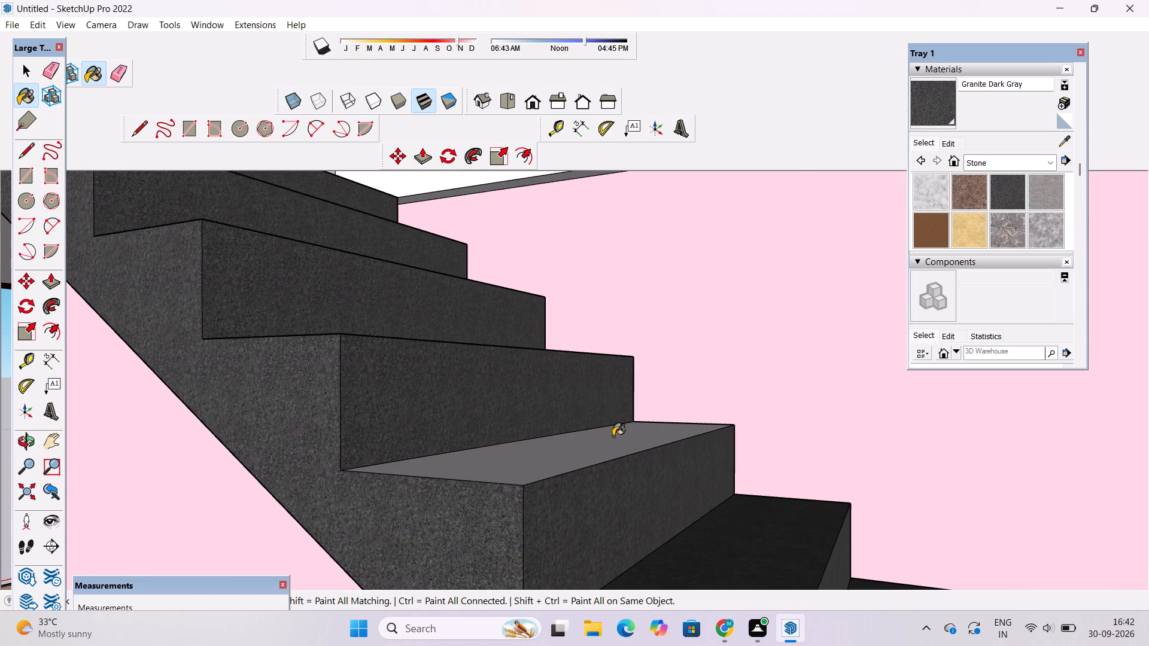
Examine both painted staircase flights and the landing from the front corner and open side of the house.
{"action": "scroll", "coordinate": [628, 409], "scroll_direction": "down", "scroll_amount": 15}
{"action": "key", "text": "o"}
{"action": "left_click_drag", "start_coordinate": [614, 411], "coordinate": [810, 474]}
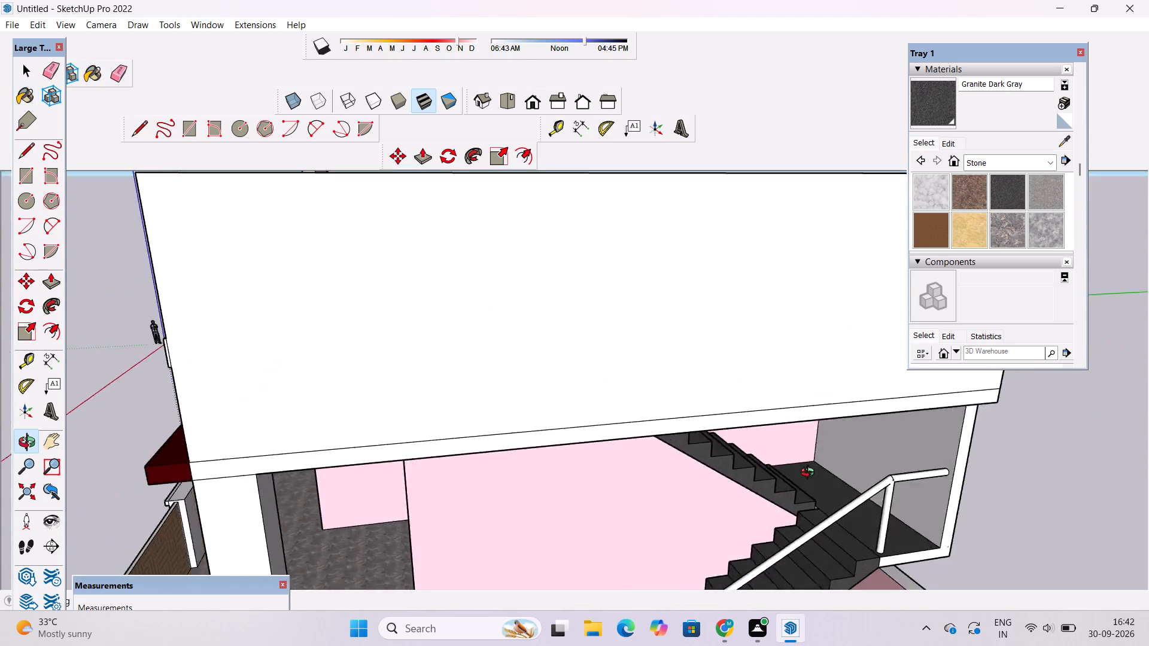
{"action": "left_click_drag", "start_coordinate": [810, 474], "coordinate": [886, 341]}
{"action": "left_click_drag", "start_coordinate": [767, 420], "coordinate": [701, 344], "text": "shift"}
{"action": "scroll", "coordinate": [701, 344], "scroll_direction": "down", "scroll_amount": 5}
{"action": "left_click_drag", "start_coordinate": [704, 404], "coordinate": [773, 618]}
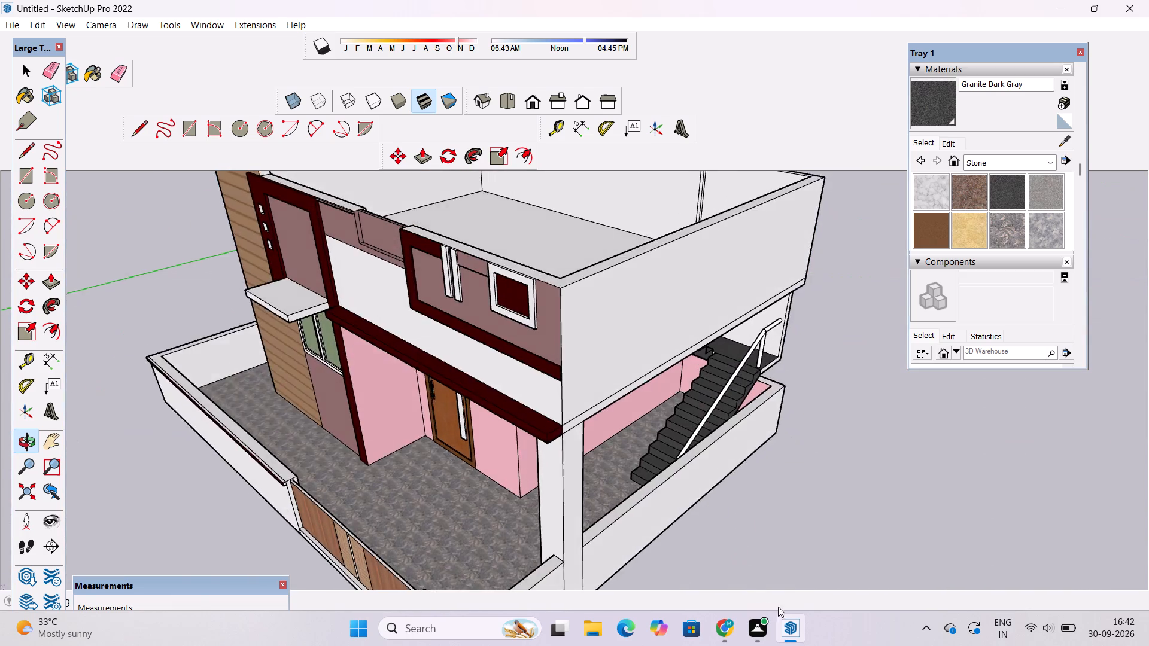
{"action": "scroll", "coordinate": [676, 371], "scroll_direction": "up", "scroll_amount": 8}
{"action": "left_click_drag", "start_coordinate": [700, 432], "coordinate": [498, 408]}
{"action": "scroll", "coordinate": [486, 403], "scroll_direction": "down", "scroll_amount": 6}
{"action": "left_click_drag", "start_coordinate": [503, 440], "coordinate": [493, 392], "text": "shift"}
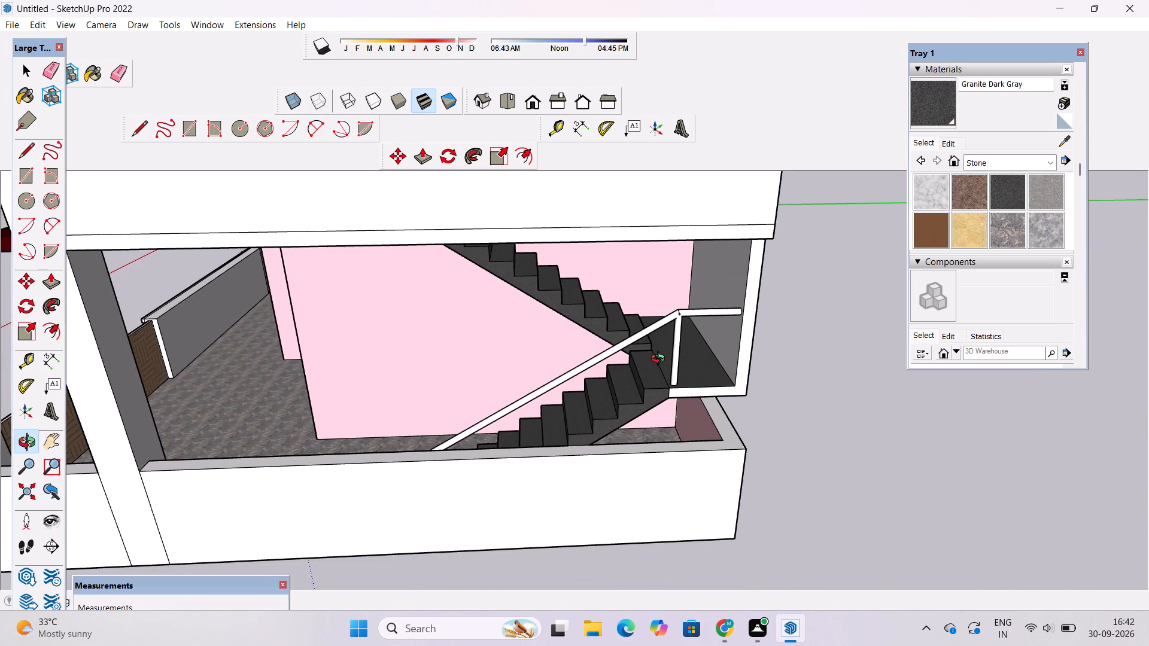
{"action": "scroll", "coordinate": [661, 361], "scroll_direction": "up", "scroll_amount": 4}
{"action": "left_click_drag", "start_coordinate": [667, 422], "coordinate": [650, 322]}
{"action": "scroll", "coordinate": [648, 319], "scroll_direction": "down", "scroll_amount": 4}
{"action": "left_click_drag", "start_coordinate": [647, 329], "coordinate": [636, 345], "text": "shift"}
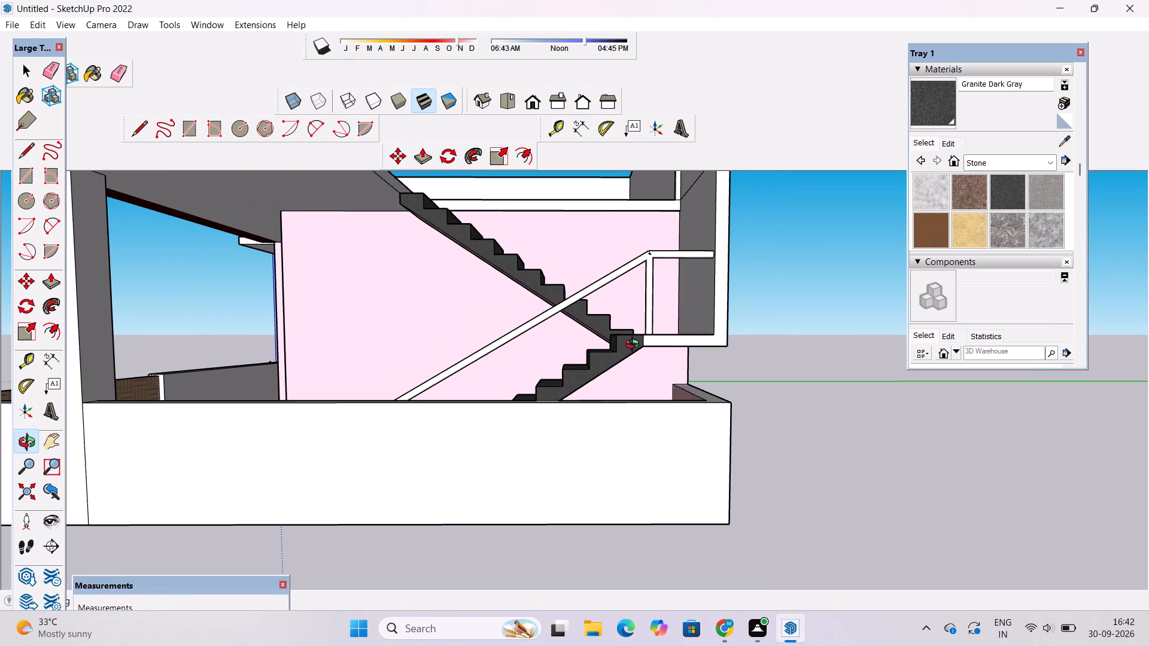
{"action": "scroll", "coordinate": [635, 346], "scroll_direction": "down", "scroll_amount": 4}
{"action": "scroll", "coordinate": [635, 346], "scroll_direction": "up", "scroll_amount": 3}
{"action": "scroll", "coordinate": [631, 351], "scroll_direction": "down", "scroll_amount": 2}
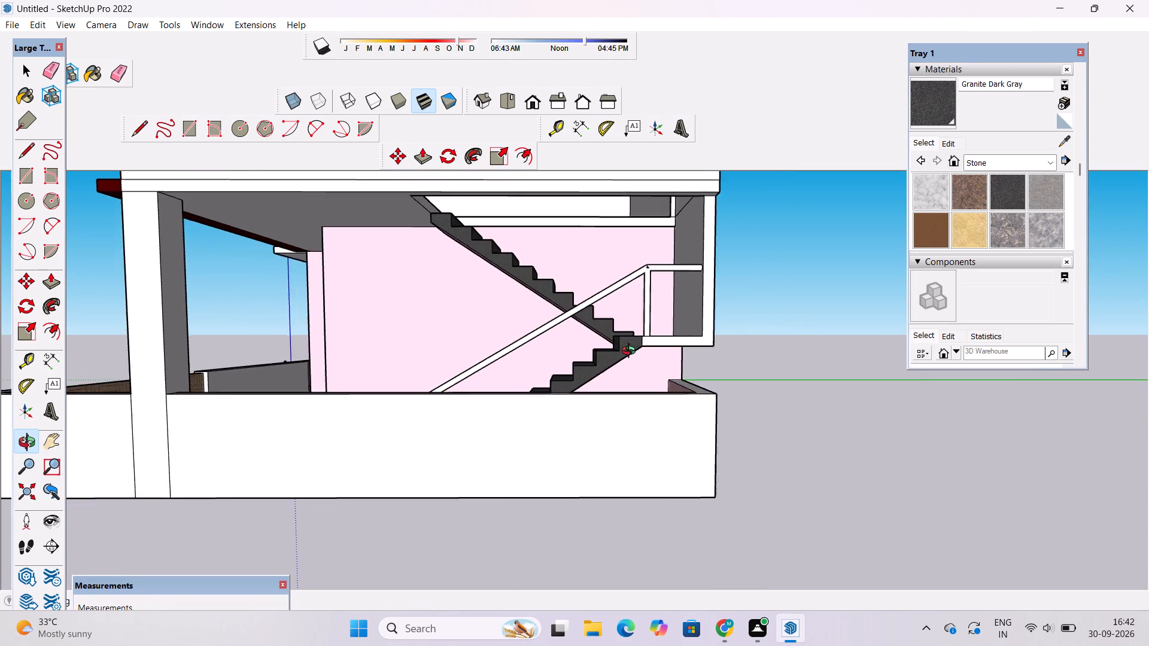
{"action": "scroll", "coordinate": [631, 352], "scroll_direction": "down", "scroll_amount": 3}
{"action": "left_click_drag", "start_coordinate": [659, 328], "coordinate": [653, 395], "text": "shift"}
{"action": "scroll", "coordinate": [618, 434], "scroll_direction": "up", "scroll_amount": 3}
{"action": "left_click_drag", "start_coordinate": [563, 454], "coordinate": [607, 348], "text": "shift"}
{"action": "scroll", "coordinate": [613, 336], "scroll_direction": "down", "scroll_amount": 3}
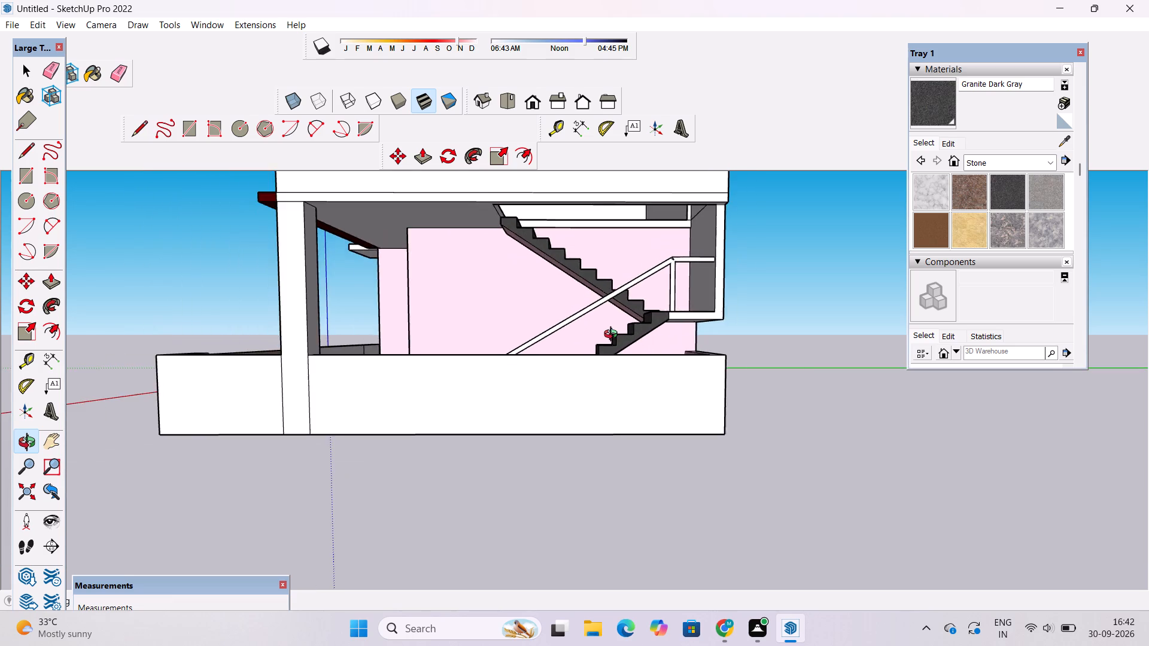
Paint the unpainted side face of the lower stair flight with Granite Dark Gray.
{"action": "left_click_drag", "start_coordinate": [625, 348], "coordinate": [1062, 381]}
{"action": "scroll", "coordinate": [645, 385], "scroll_direction": "up", "scroll_amount": 13}
{"action": "left_click_drag", "start_coordinate": [603, 446], "coordinate": [716, 432]}
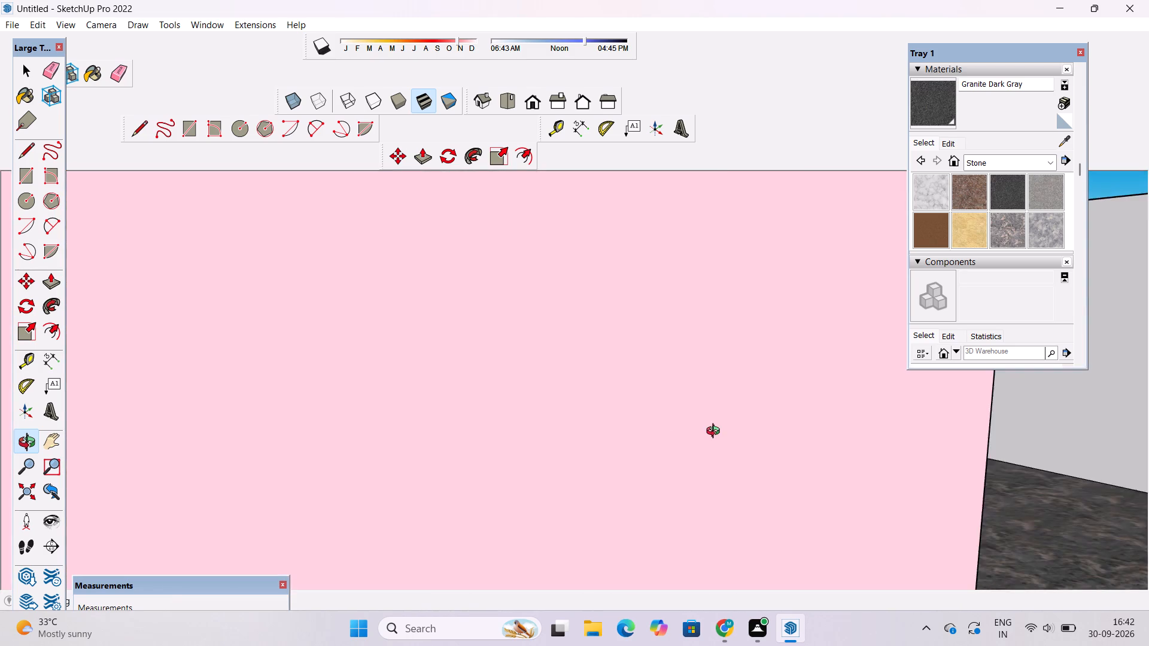
{"action": "left_click_drag", "start_coordinate": [716, 432], "coordinate": [619, 447]}
{"action": "scroll", "coordinate": [662, 366], "scroll_direction": "up", "scroll_amount": 10}
{"action": "left_click_drag", "start_coordinate": [621, 380], "coordinate": [704, 362]}
{"action": "scroll", "coordinate": [699, 363], "scroll_direction": "down", "scroll_amount": 6}
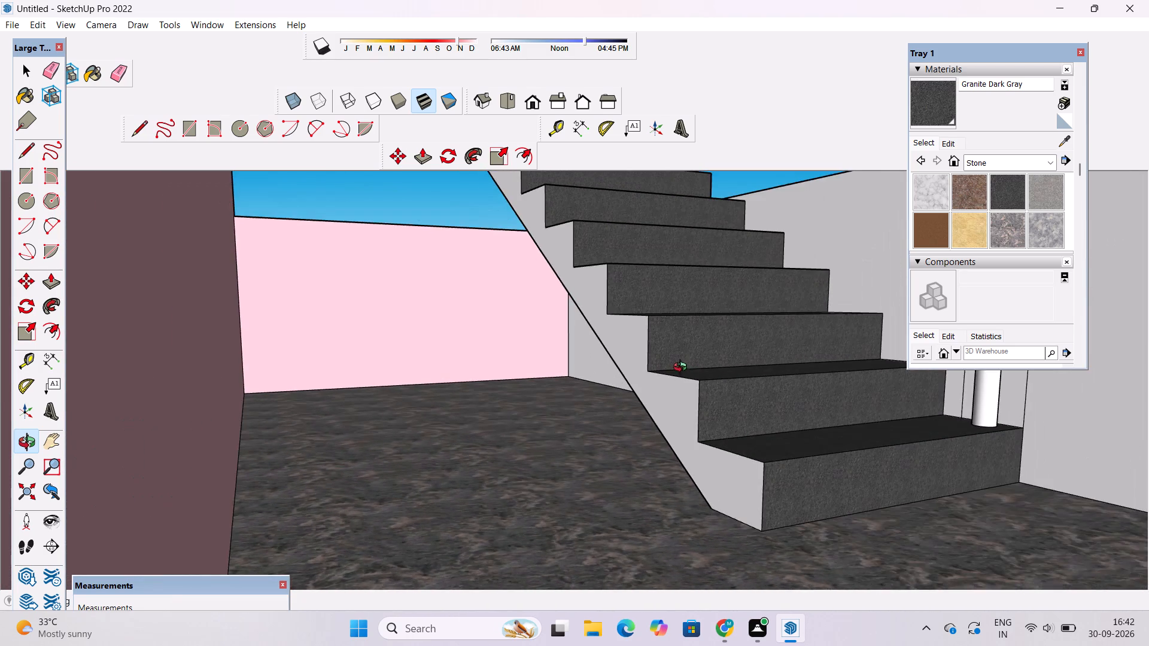
{"action": "scroll", "coordinate": [682, 366], "scroll_direction": "down", "scroll_amount": 3}
{"action": "left_click_drag", "start_coordinate": [643, 350], "coordinate": [521, 370]}
{"action": "scroll", "coordinate": [501, 363], "scroll_direction": "down", "scroll_amount": 18, "text": "shift"}
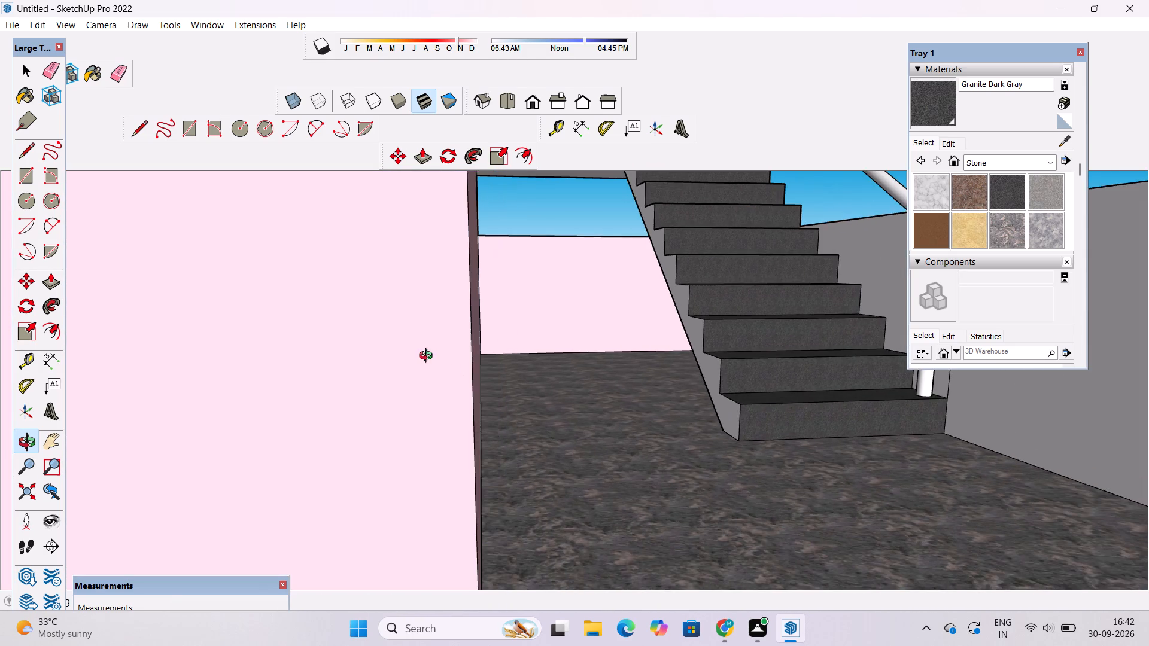
{"action": "scroll", "coordinate": [797, 358], "scroll_direction": "up", "scroll_amount": 10}
{"action": "left_click_drag", "start_coordinate": [673, 389], "coordinate": [661, 411], "text": "shift"}
{"action": "left_click_drag", "start_coordinate": [615, 435], "coordinate": [649, 486]}
{"action": "scroll", "coordinate": [635, 416], "scroll_direction": "up", "scroll_amount": 4}
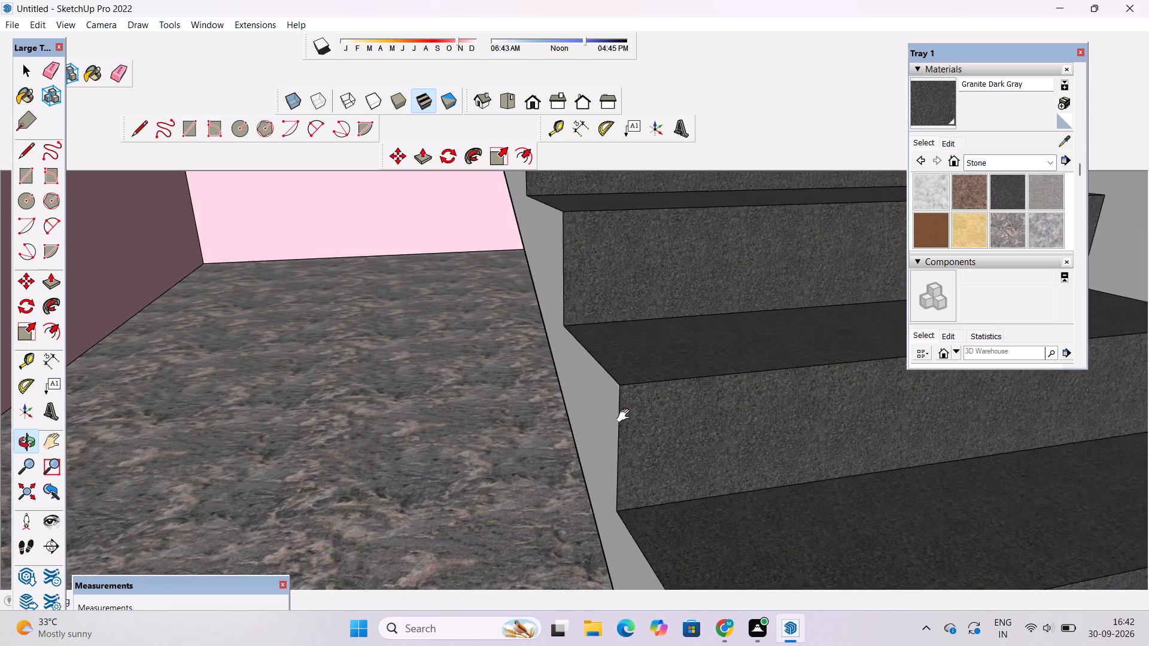
{"action": "left_click_drag", "start_coordinate": [620, 423], "coordinate": [598, 470], "text": "shift"}
{"action": "left_click_drag", "start_coordinate": [586, 472], "coordinate": [646, 442], "text": "shift"}
{"action": "scroll", "coordinate": [655, 419], "scroll_direction": "up", "scroll_amount": 3}
{"action": "left_click_drag", "start_coordinate": [655, 419], "coordinate": [674, 486], "text": "shift"}
{"action": "left_click", "coordinate": [928, 106]}
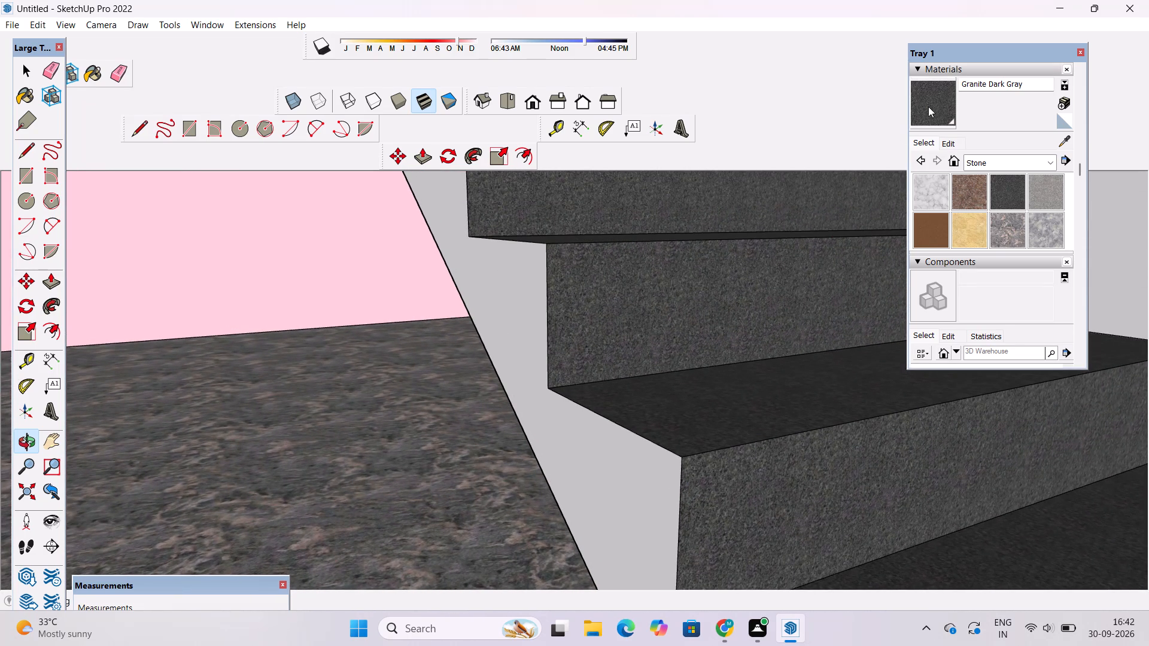
{"action": "left_click", "coordinate": [513, 330]}
Paint the white upper-storey front band above the porch with the Checker Plate material from the Patterns collection.
{"action": "scroll", "coordinate": [431, 349], "scroll_direction": "down", "scroll_amount": 10}
{"action": "key", "text": "o"}
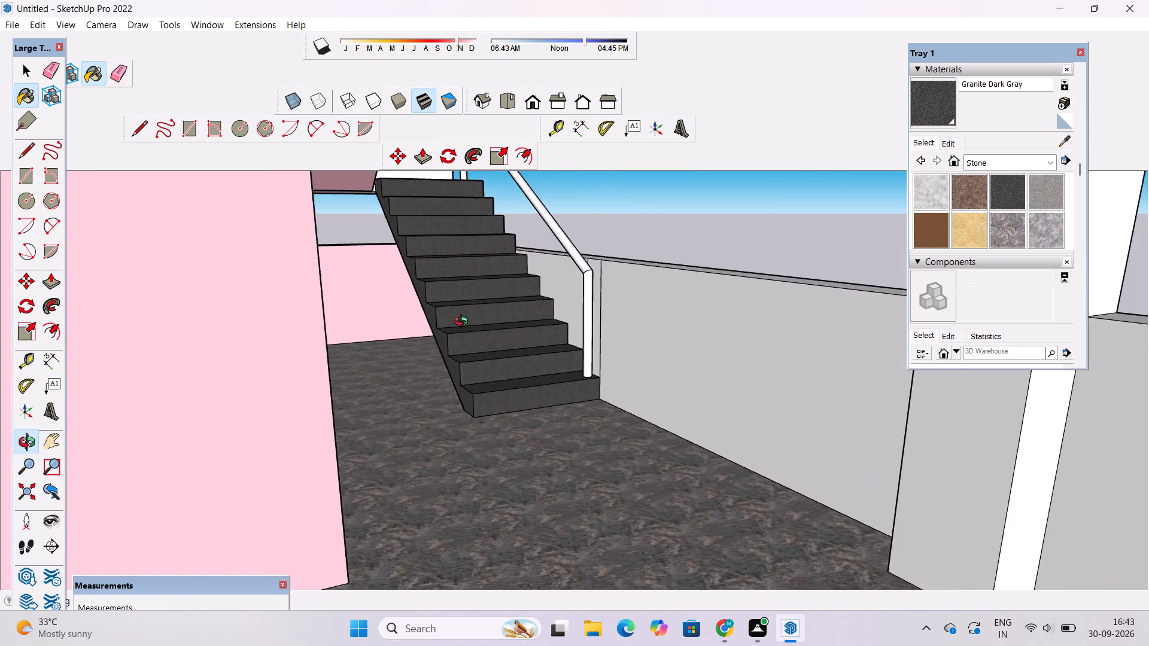
{"action": "scroll", "coordinate": [464, 323], "scroll_direction": "down", "scroll_amount": 11}
{"action": "left_click_drag", "start_coordinate": [512, 389], "coordinate": [414, 328]}
{"action": "scroll", "coordinate": [503, 318], "scroll_direction": "up", "scroll_amount": 4}
{"action": "left_click_drag", "start_coordinate": [533, 295], "coordinate": [486, 371]}
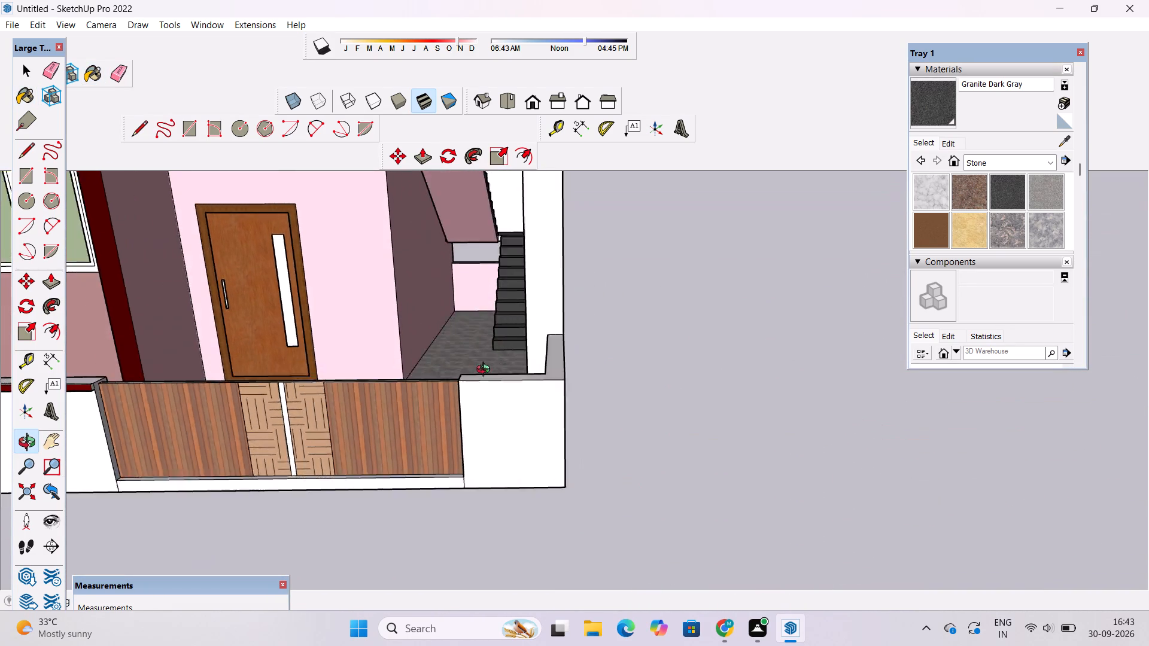
{"action": "left_click_drag", "start_coordinate": [486, 371], "coordinate": [422, 346]}
{"action": "scroll", "coordinate": [561, 268], "scroll_direction": "down", "scroll_amount": 3}
{"action": "left_click_drag", "start_coordinate": [561, 268], "coordinate": [558, 428], "text": "shift"}
{"action": "left_click_drag", "start_coordinate": [560, 416], "coordinate": [543, 331]}
{"action": "left_click_drag", "start_coordinate": [549, 348], "coordinate": [507, 384]}
{"action": "left_click_drag", "start_coordinate": [507, 384], "coordinate": [542, 333], "text": "shift"}
{"action": "left_click", "coordinate": [1028, 167]}
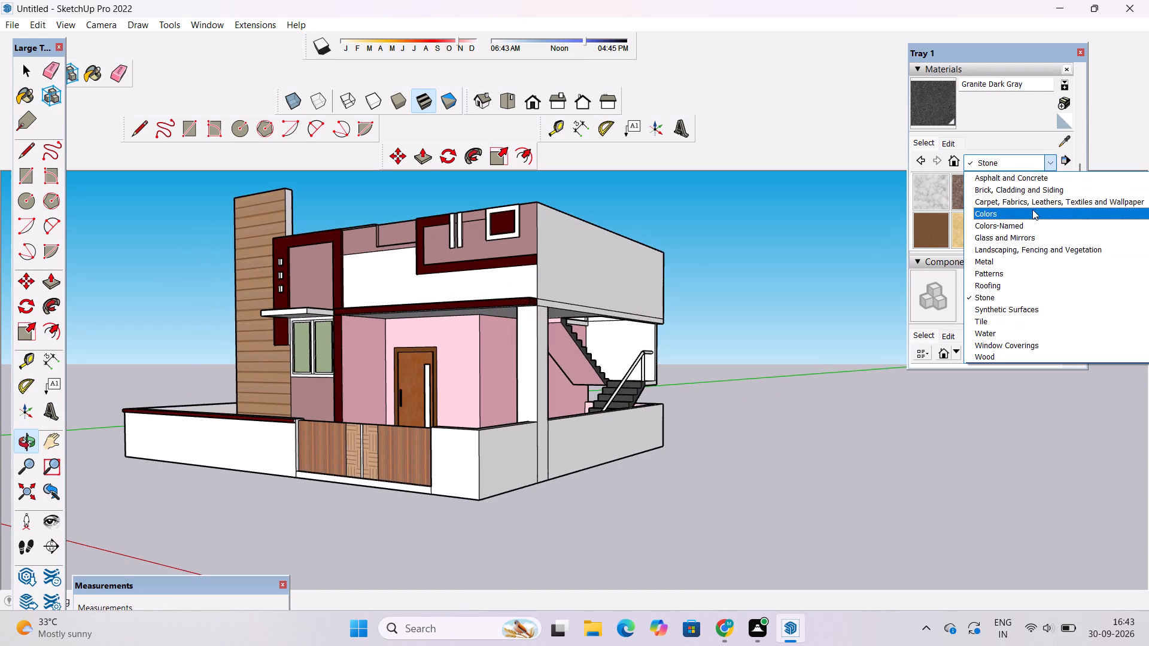
{"action": "left_click", "coordinate": [992, 274]}
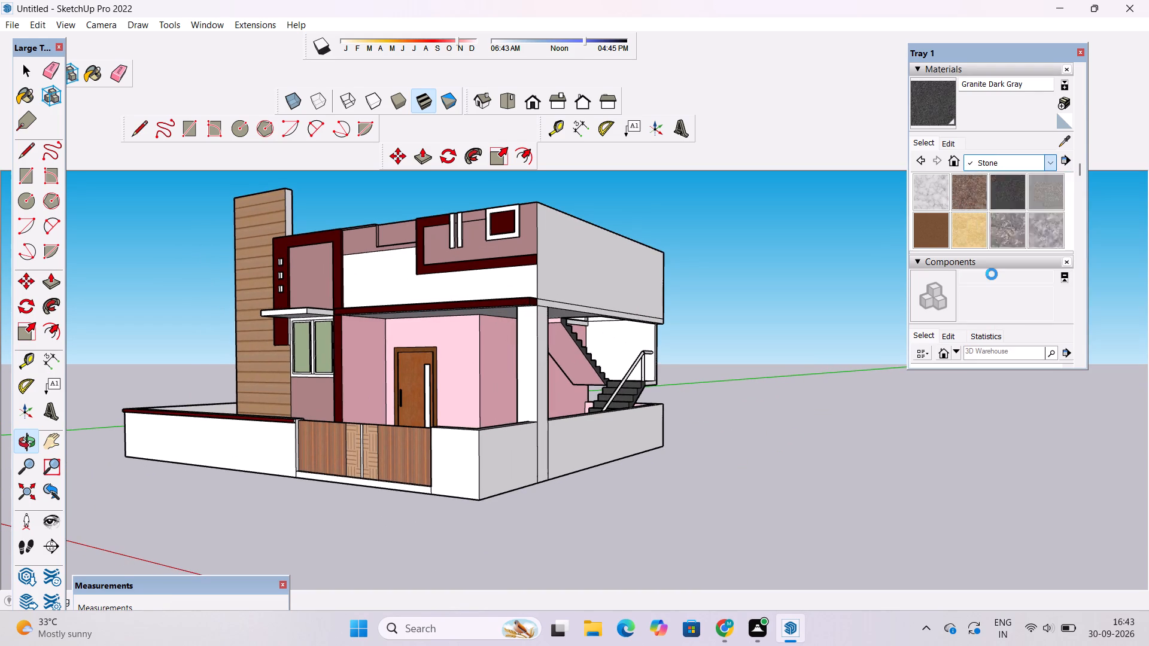
{"action": "scroll", "coordinate": [956, 217], "scroll_direction": "down", "scroll_amount": 2}
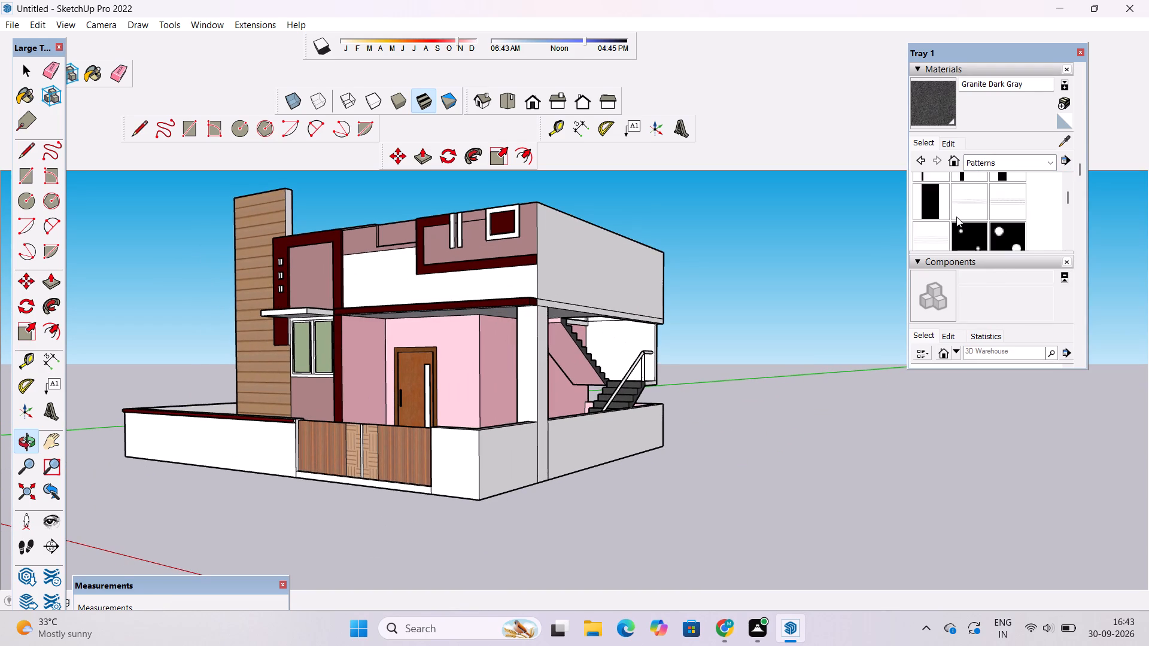
{"action": "scroll", "coordinate": [956, 217], "scroll_direction": "down", "scroll_amount": 2}
{"action": "left_click", "coordinate": [943, 240]}
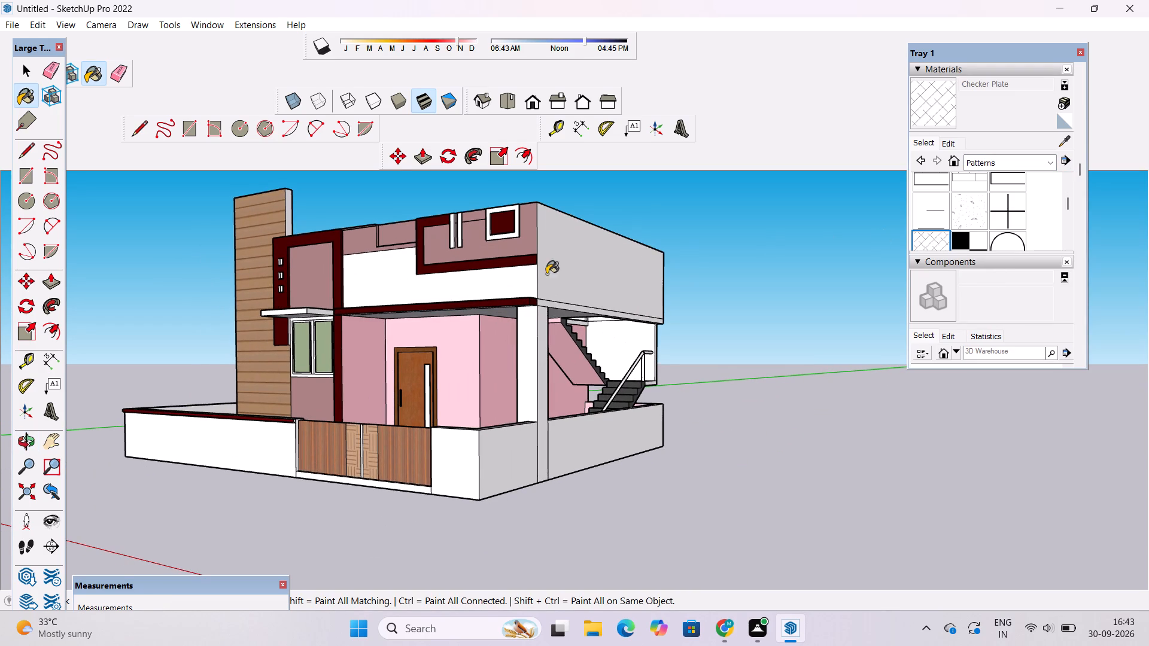
{"action": "scroll", "coordinate": [512, 279], "scroll_direction": "up", "scroll_amount": 3}
{"action": "left_click", "coordinate": [512, 279]}
Set the Checker Plate texture size to 10' by 10'.
{"action": "left_click", "coordinate": [950, 144]}
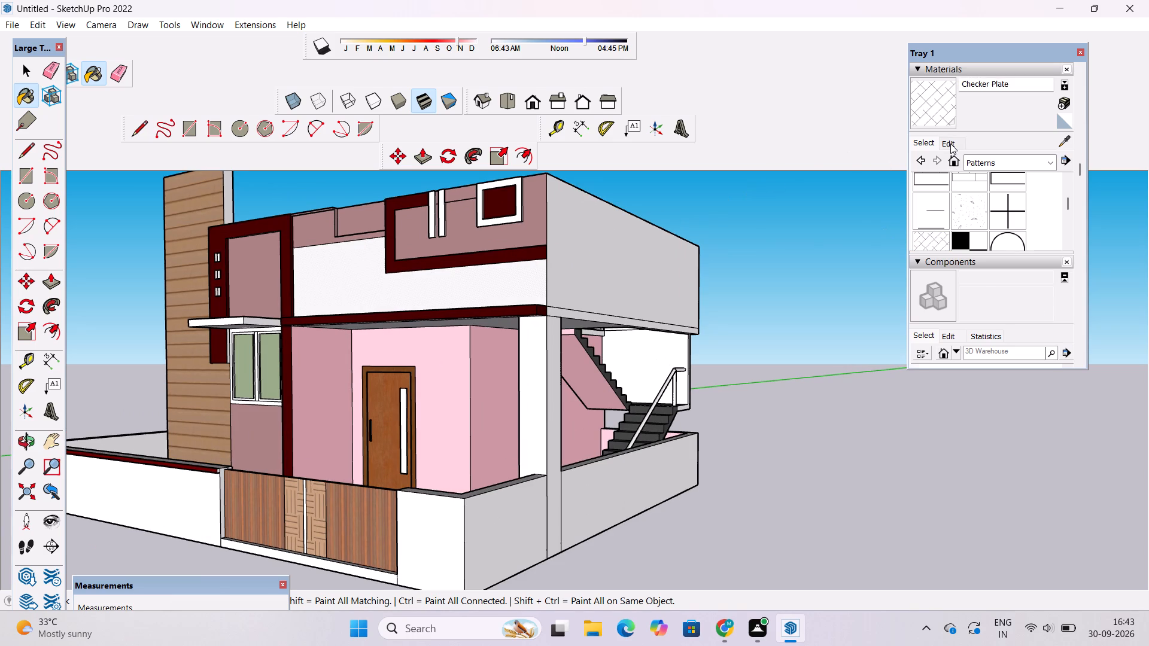
{"action": "left_click", "coordinate": [949, 330]}
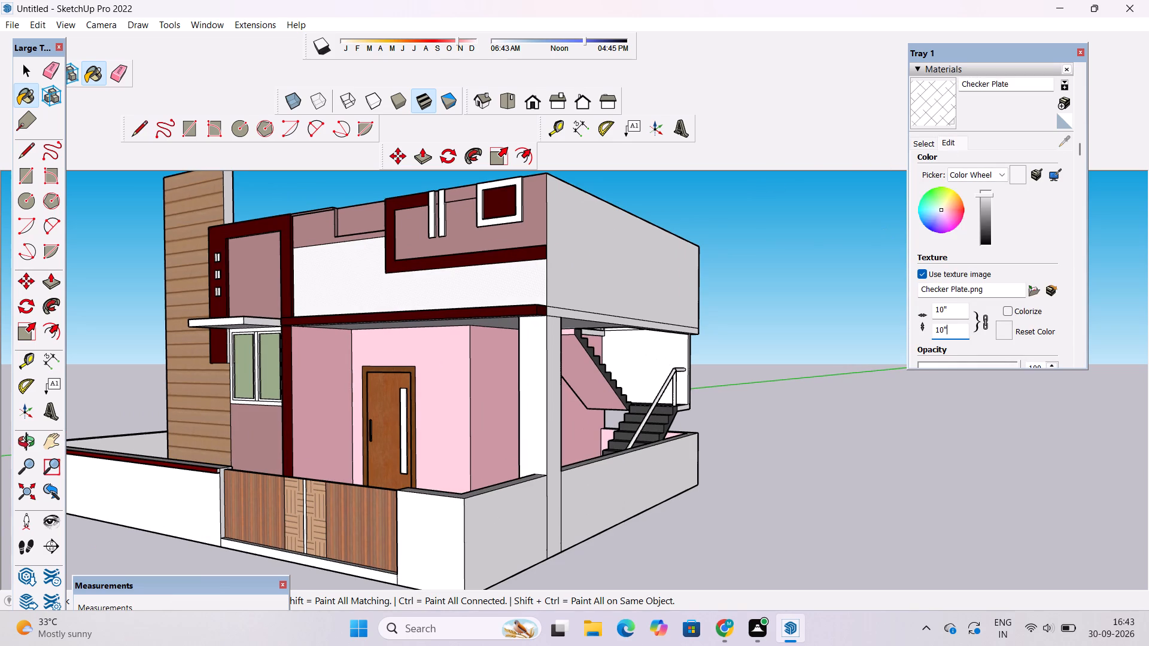
{"action": "key", "text": "BackSpace"}
{"action": "key", "text": "apostrophe"}
{"action": "key", "text": "Return"}
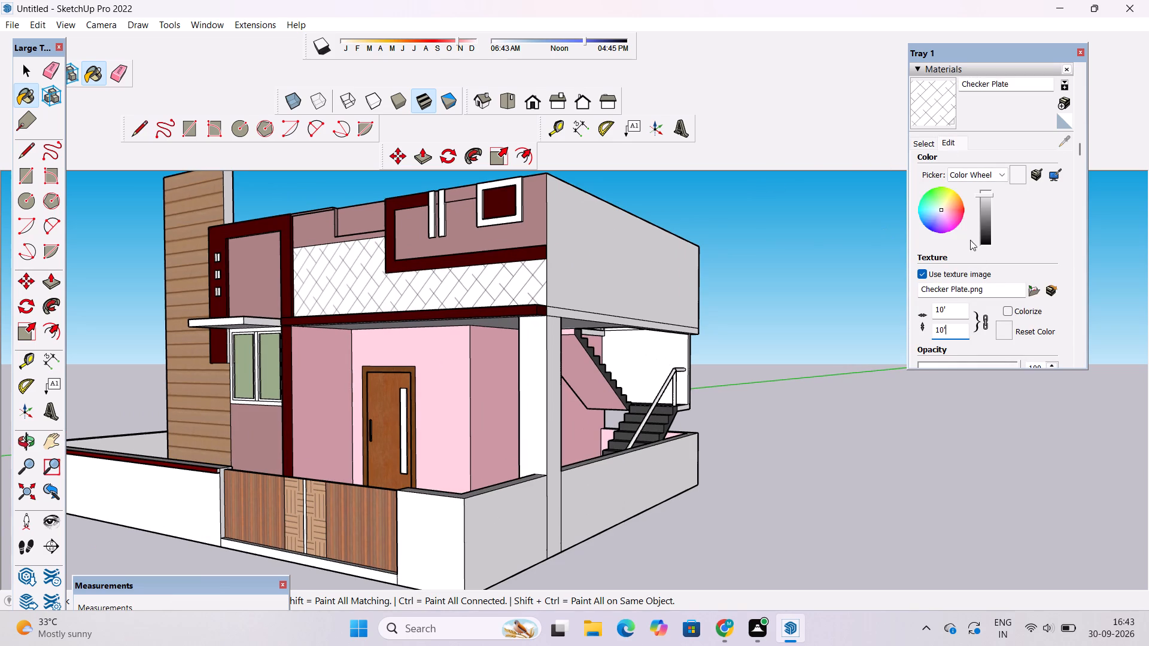
Tint the Checker Plate material a pale cream.
{"action": "left_click", "coordinate": [948, 201]}
{"action": "left_click", "coordinate": [943, 206]}
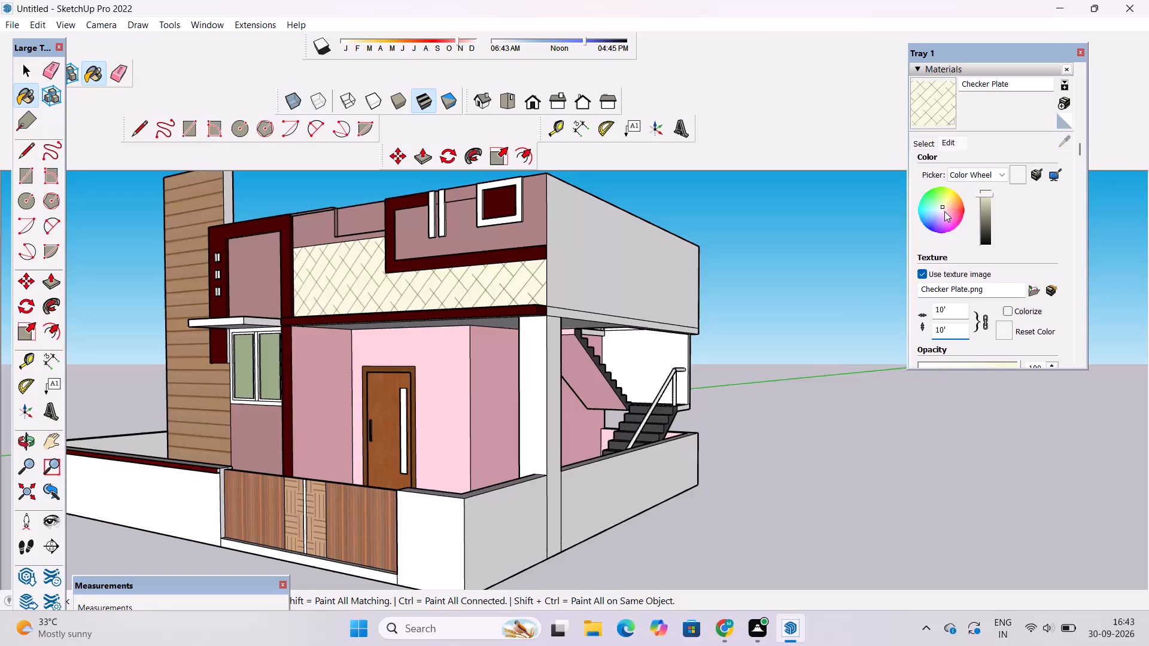
{"action": "key", "text": "space"}
{"action": "key", "text": "o"}
{"action": "key", "text": "o"}
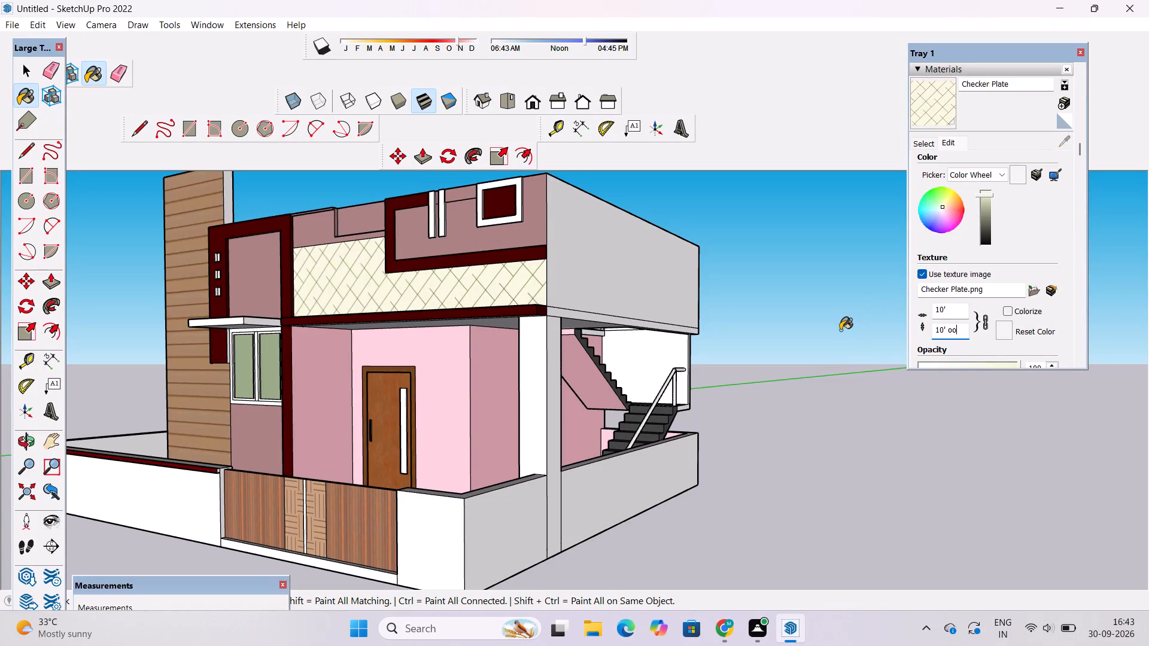
{"action": "key", "text": "BackSpace"}
{"action": "key", "text": "BackSpace"}
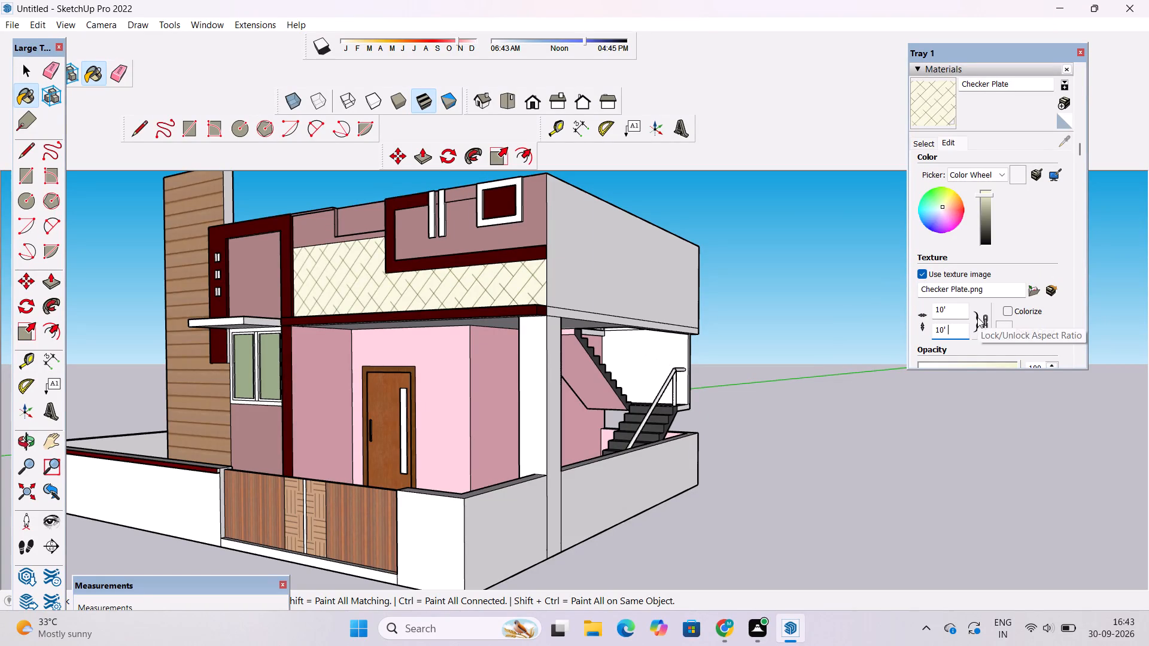
{"action": "key", "text": "space"}
{"action": "key", "text": "space"}
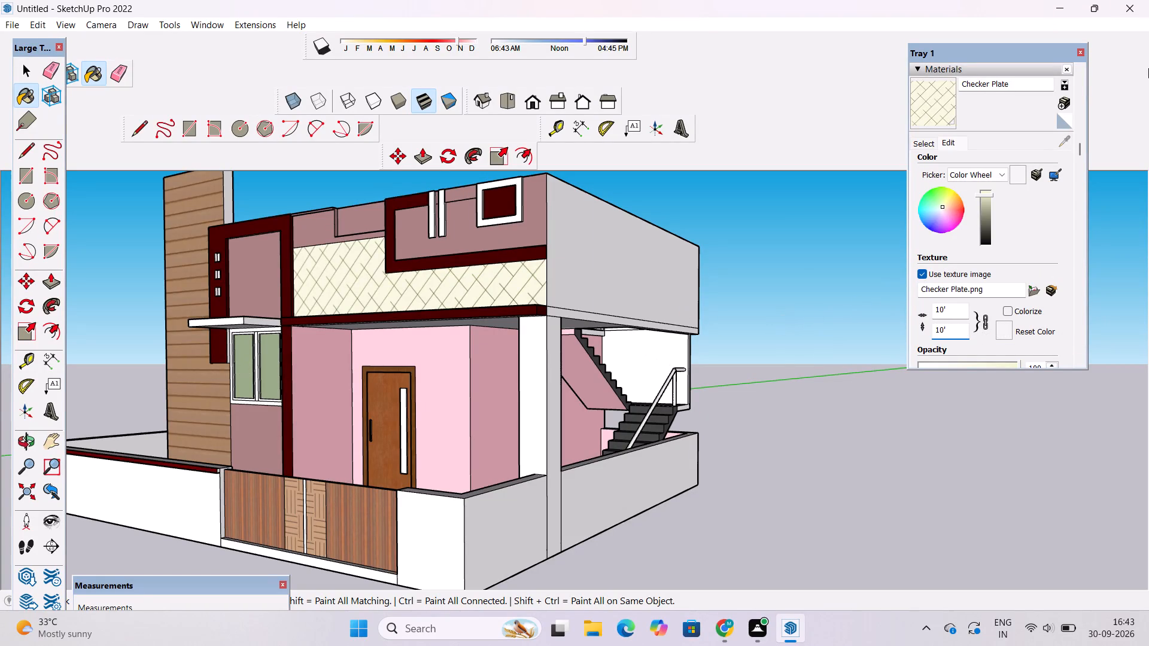
Examine the patterned band and the other front facade finishes from the front and the stair-side corner.
{"action": "left_click", "coordinate": [23, 440]}
{"action": "scroll", "coordinate": [234, 349], "scroll_direction": "down", "scroll_amount": 5}
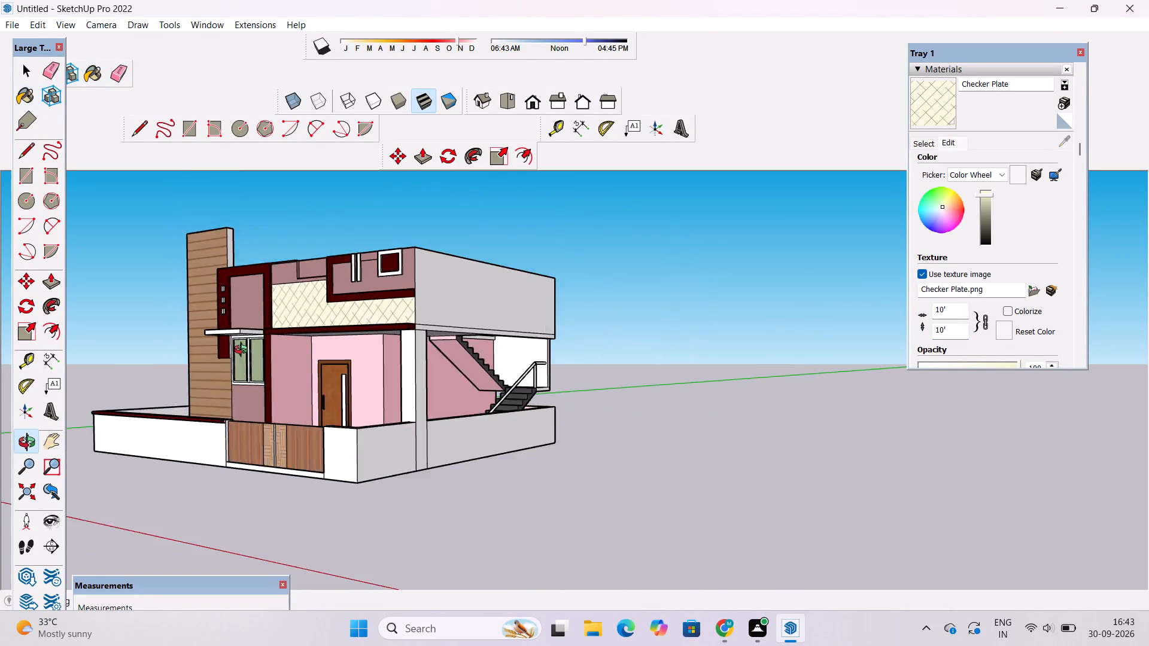
{"action": "left_click_drag", "start_coordinate": [260, 349], "coordinate": [342, 352]}
{"action": "scroll", "coordinate": [342, 352], "scroll_direction": "down", "scroll_amount": 4}
{"action": "left_click_drag", "start_coordinate": [342, 352], "coordinate": [523, 349], "text": "shift"}
{"action": "scroll", "coordinate": [524, 348], "scroll_direction": "up", "scroll_amount": 6}
{"action": "scroll", "coordinate": [524, 348], "scroll_direction": "down", "scroll_amount": 1}
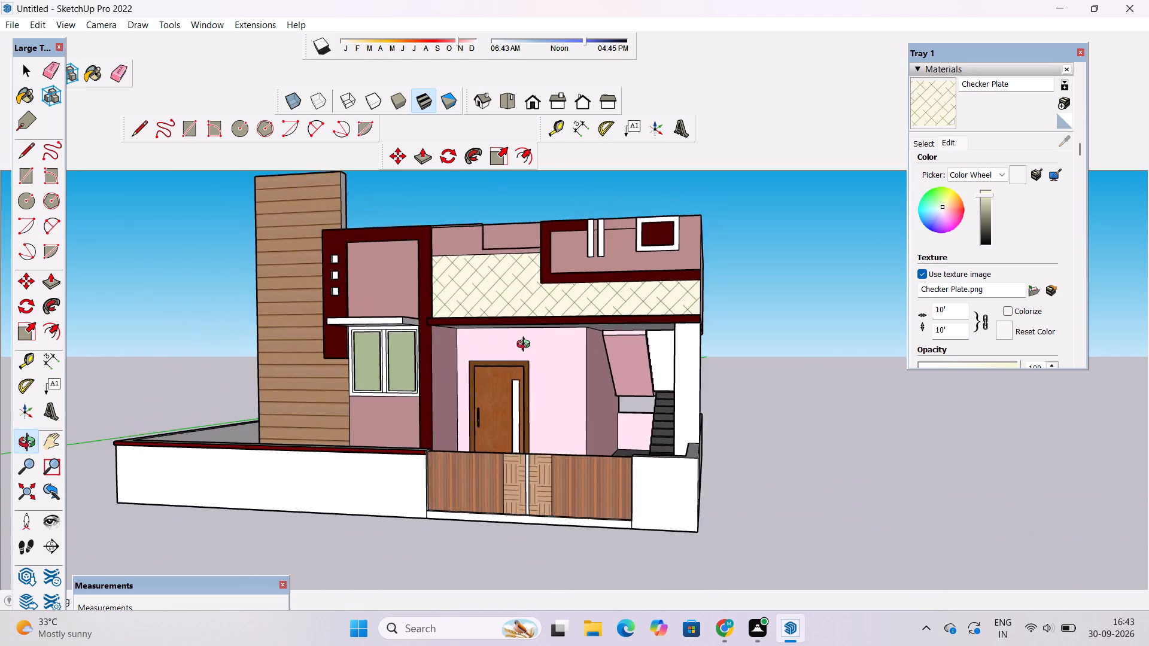
{"action": "left_click_drag", "start_coordinate": [529, 349], "coordinate": [565, 435]}
{"action": "left_click_drag", "start_coordinate": [565, 435], "coordinate": [582, 366]}
{"action": "left_click_drag", "start_coordinate": [592, 388], "coordinate": [618, 313]}
{"action": "scroll", "coordinate": [671, 334], "scroll_direction": "up", "scroll_amount": 5}
{"action": "left_click_drag", "start_coordinate": [750, 398], "coordinate": [522, 412]}
{"action": "scroll", "coordinate": [521, 422], "scroll_direction": "down", "scroll_amount": 10}
{"action": "left_click_drag", "start_coordinate": [493, 453], "coordinate": [676, 389], "text": "shift"}
{"action": "left_click_drag", "start_coordinate": [625, 412], "coordinate": [680, 407]}
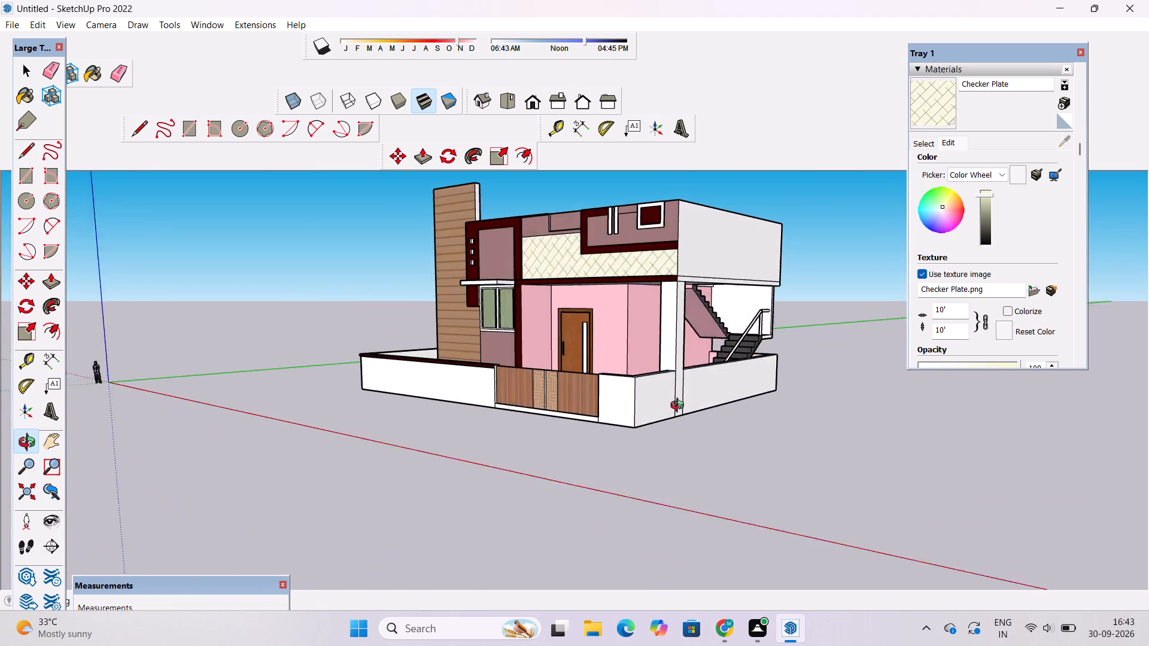
{"action": "left_click_drag", "start_coordinate": [680, 407], "coordinate": [682, 407]}
Examine the whole house from above and from ground level, checking the front elevation for unpainted surfaces.
{"action": "scroll", "coordinate": [591, 419], "scroll_direction": "down", "scroll_amount": 5}
{"action": "left_click_drag", "start_coordinate": [528, 406], "coordinate": [771, 523]}
{"action": "scroll", "coordinate": [460, 414], "scroll_direction": "up", "scroll_amount": 4}
{"action": "left_click_drag", "start_coordinate": [459, 429], "coordinate": [459, 430], "text": "shift"}
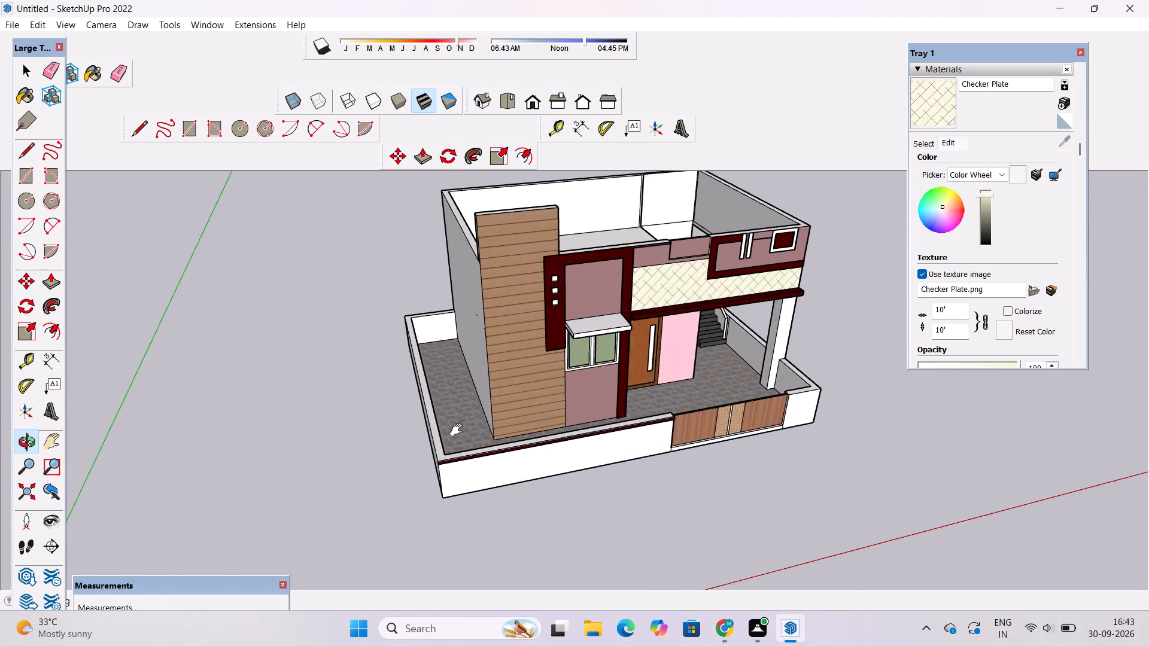
{"action": "left_click_drag", "start_coordinate": [459, 430], "coordinate": [446, 459], "text": "shift"}
{"action": "scroll", "coordinate": [440, 443], "scroll_direction": "up", "scroll_amount": 2}
{"action": "scroll", "coordinate": [546, 414], "scroll_direction": "down", "scroll_amount": 6}
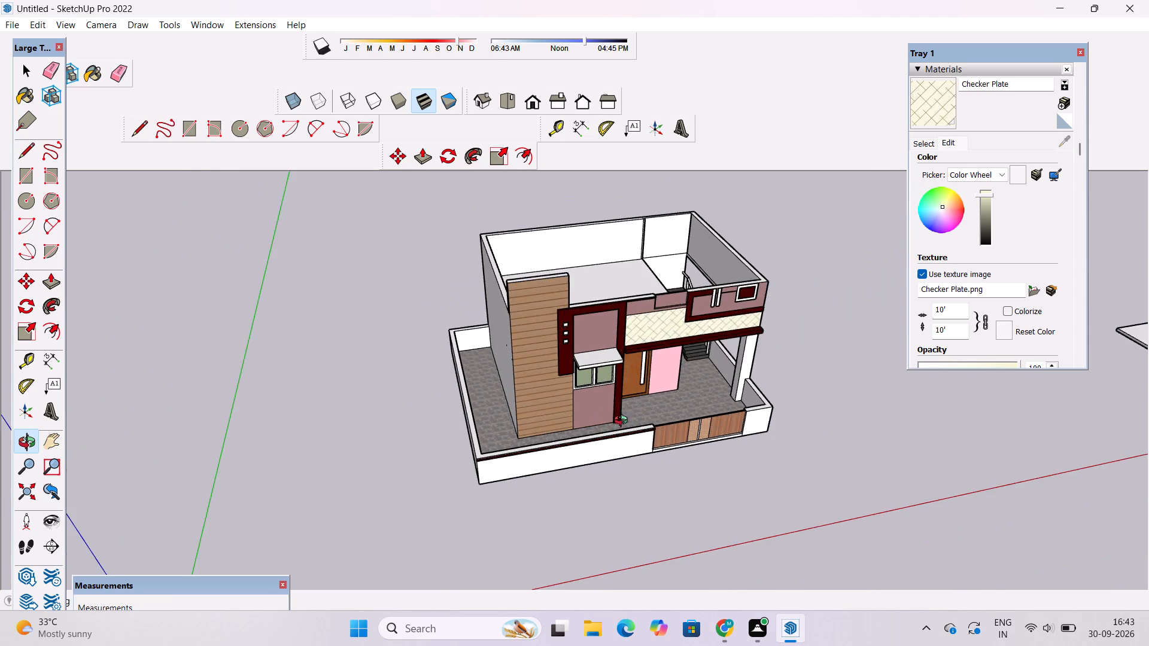
{"action": "left_click_drag", "start_coordinate": [648, 423], "coordinate": [596, 240]}
{"action": "left_click_drag", "start_coordinate": [607, 303], "coordinate": [582, 306], "text": "shift"}
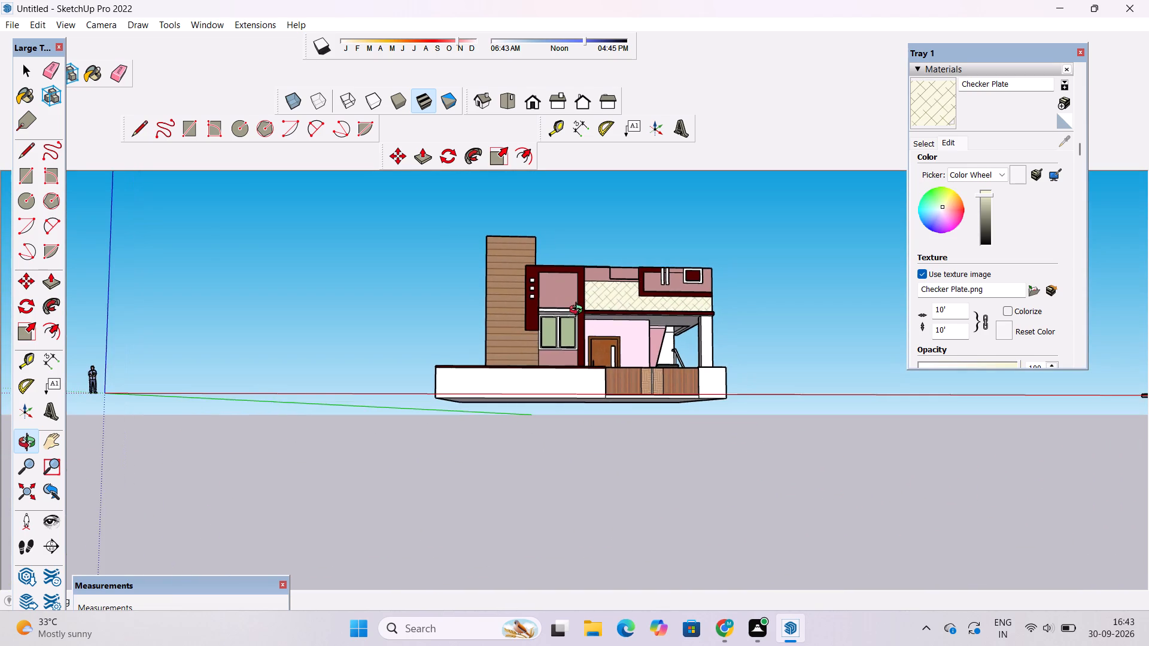
{"action": "scroll", "coordinate": [577, 312], "scroll_direction": "down", "scroll_amount": 5}
{"action": "left_click_drag", "start_coordinate": [607, 390], "coordinate": [626, 441]}
{"action": "scroll", "coordinate": [575, 332], "scroll_direction": "up", "scroll_amount": 2}
{"action": "left_click_drag", "start_coordinate": [575, 332], "coordinate": [510, 355], "text": "shift"}
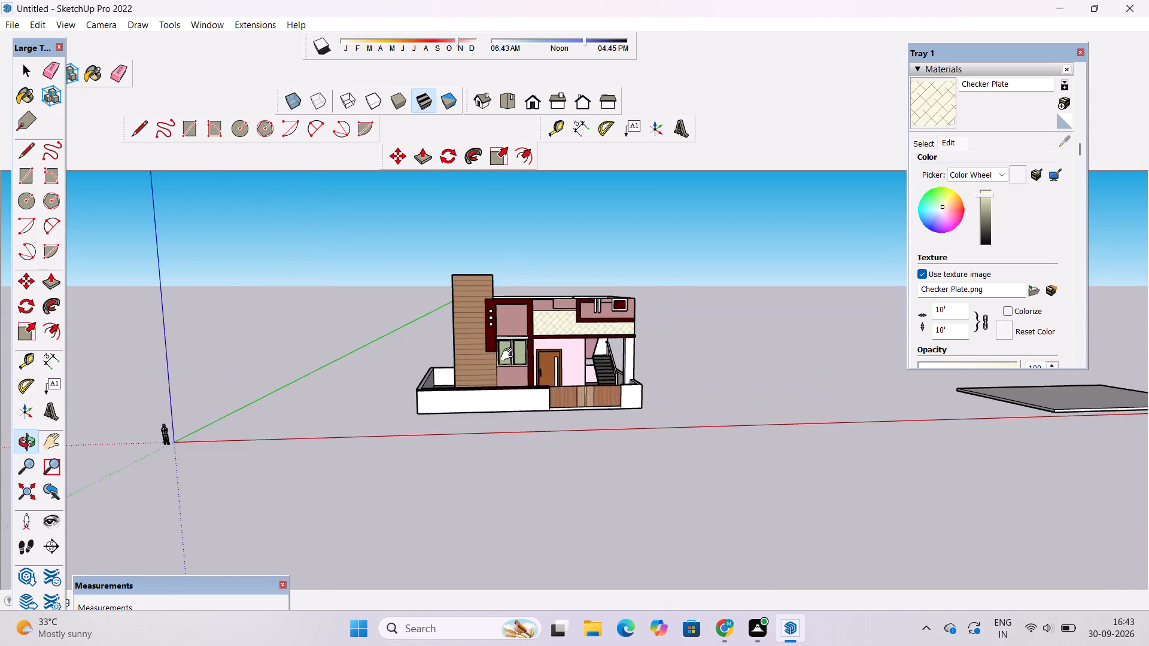
{"action": "scroll", "coordinate": [543, 334], "scroll_direction": "up", "scroll_amount": 4, "text": "shift"}
{"action": "left_click_drag", "start_coordinate": [544, 334], "coordinate": [488, 348], "text": "shift"}
{"action": "scroll", "coordinate": [481, 355], "scroll_direction": "up", "scroll_amount": 4}
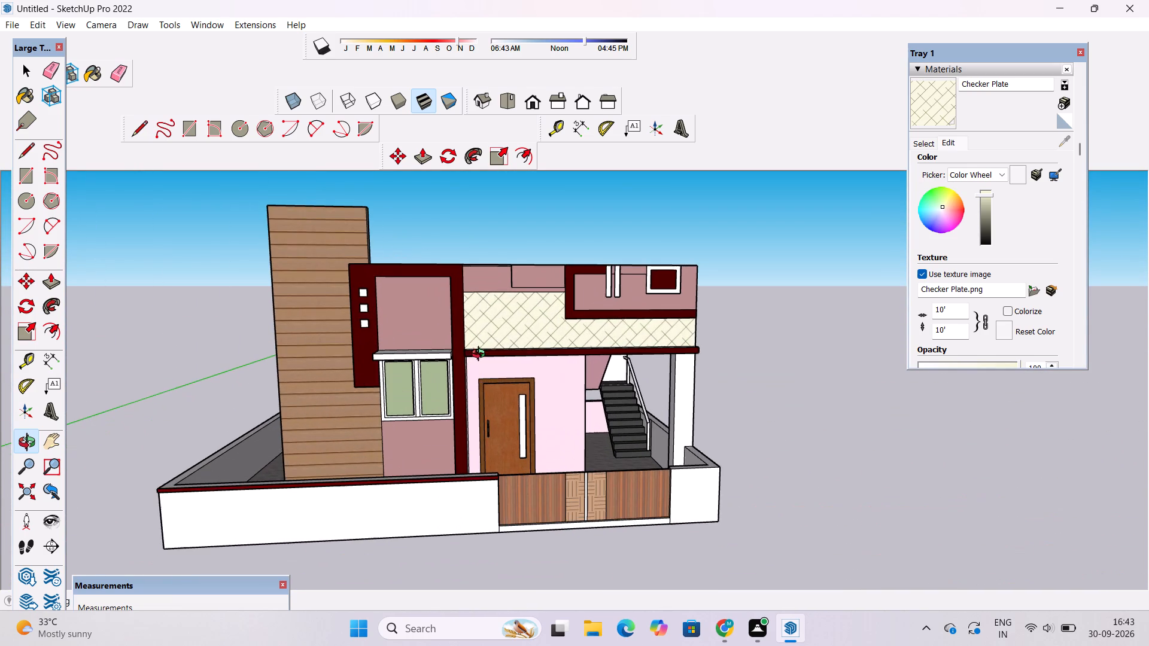
{"action": "left_click_drag", "start_coordinate": [481, 364], "coordinate": [466, 355], "text": "shift"}
{"action": "left_click_drag", "start_coordinate": [493, 414], "coordinate": [468, 393], "text": "shift"}
{"action": "scroll", "coordinate": [467, 389], "scroll_direction": "down", "scroll_amount": 4}
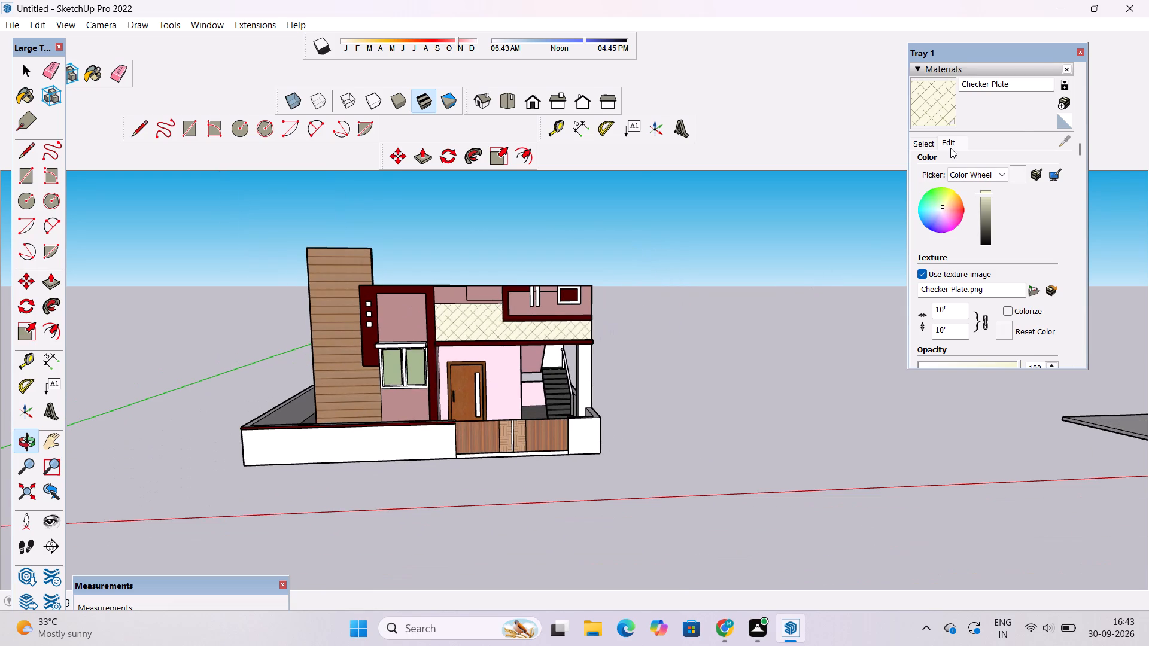
Paint the front compound wall on both sides of the gate with 0030_OldLace from the Colors-Named collection.
{"action": "left_click", "coordinate": [922, 140]}
{"action": "left_click", "coordinate": [993, 162]}
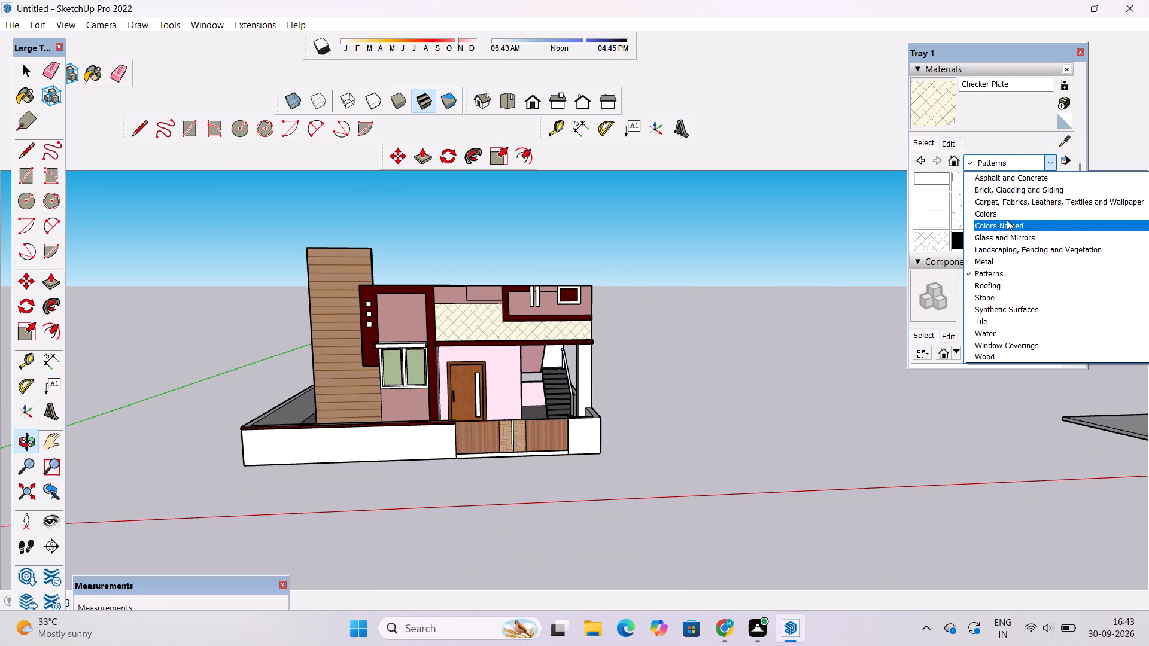
{"action": "left_click", "coordinate": [1007, 220]}
{"action": "scroll", "coordinate": [979, 208], "scroll_direction": "down", "scroll_amount": 3}
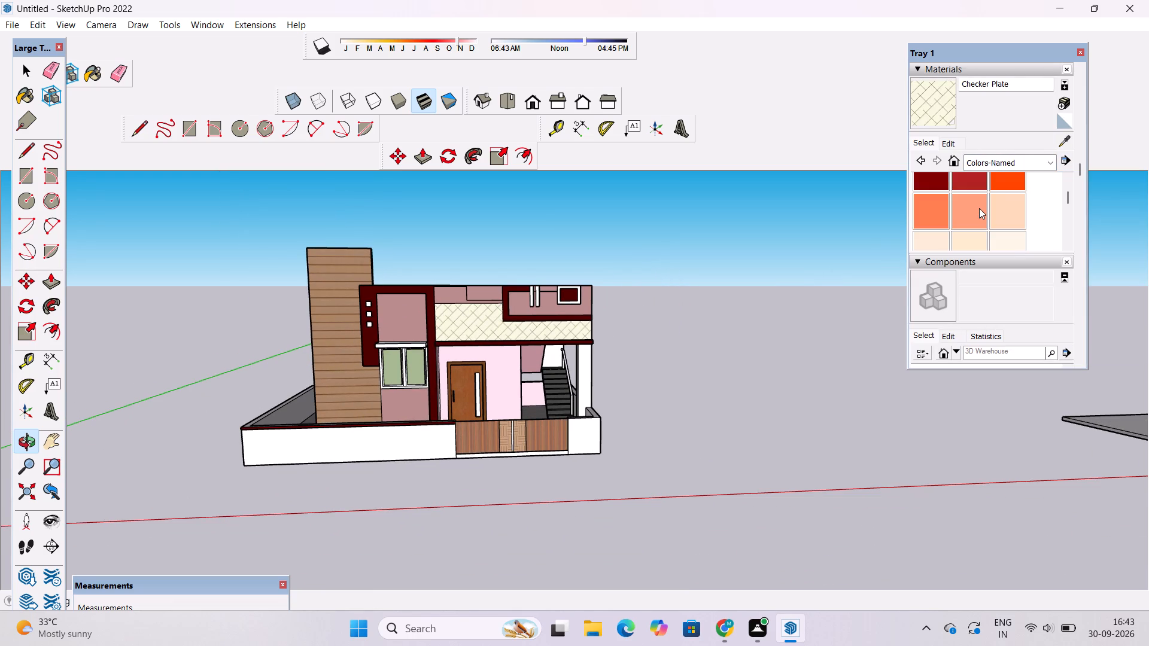
{"action": "scroll", "coordinate": [979, 208], "scroll_direction": "down", "scroll_amount": 2}
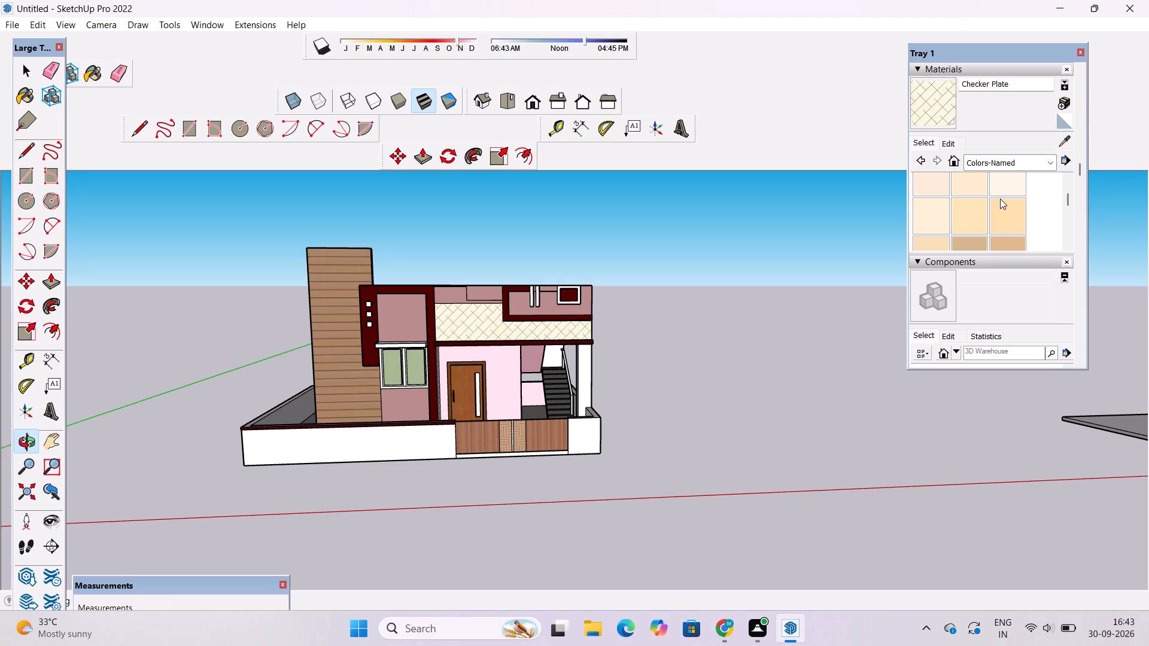
{"action": "left_click", "coordinate": [1009, 181]}
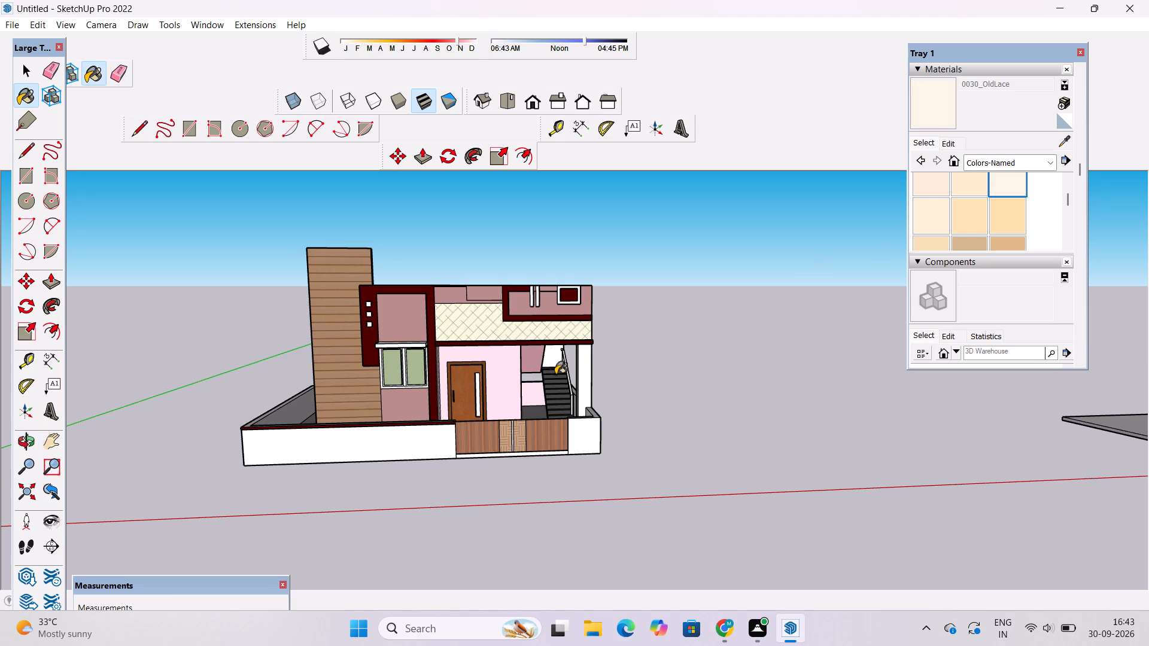
{"action": "left_click", "coordinate": [384, 448]}
{"action": "scroll", "coordinate": [549, 442], "scroll_direction": "up", "scroll_amount": 5}
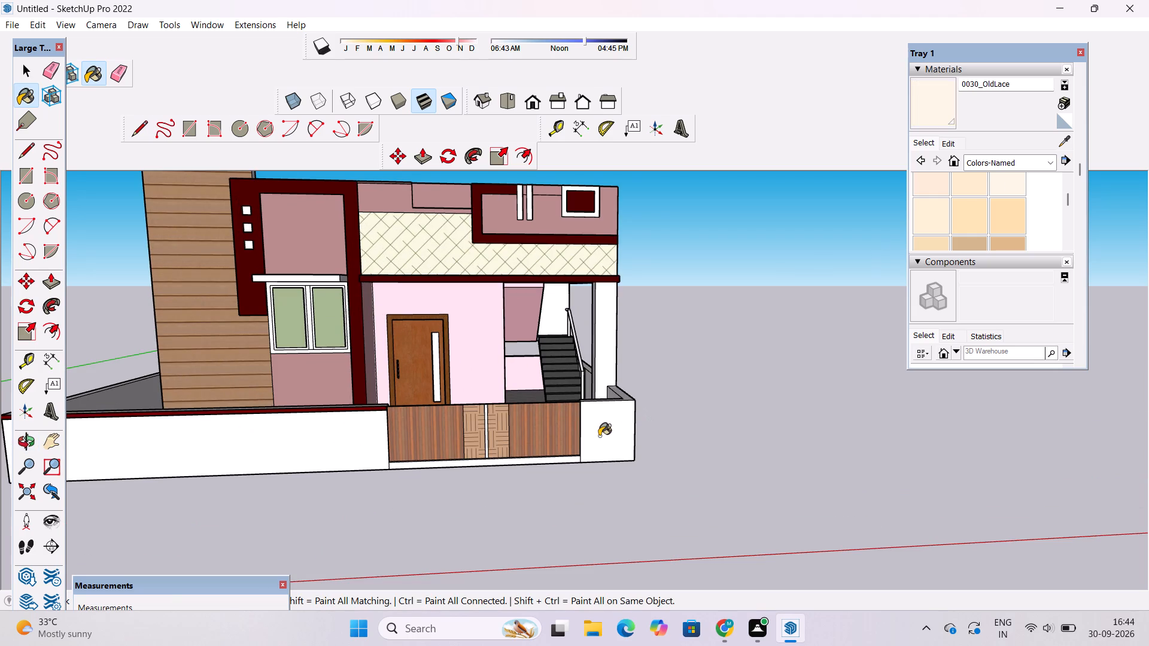
{"action": "left_click", "coordinate": [609, 429]}
Darken the 0030_OldLace material slightly by lowering its brightness.
{"action": "left_click", "coordinate": [943, 143]}
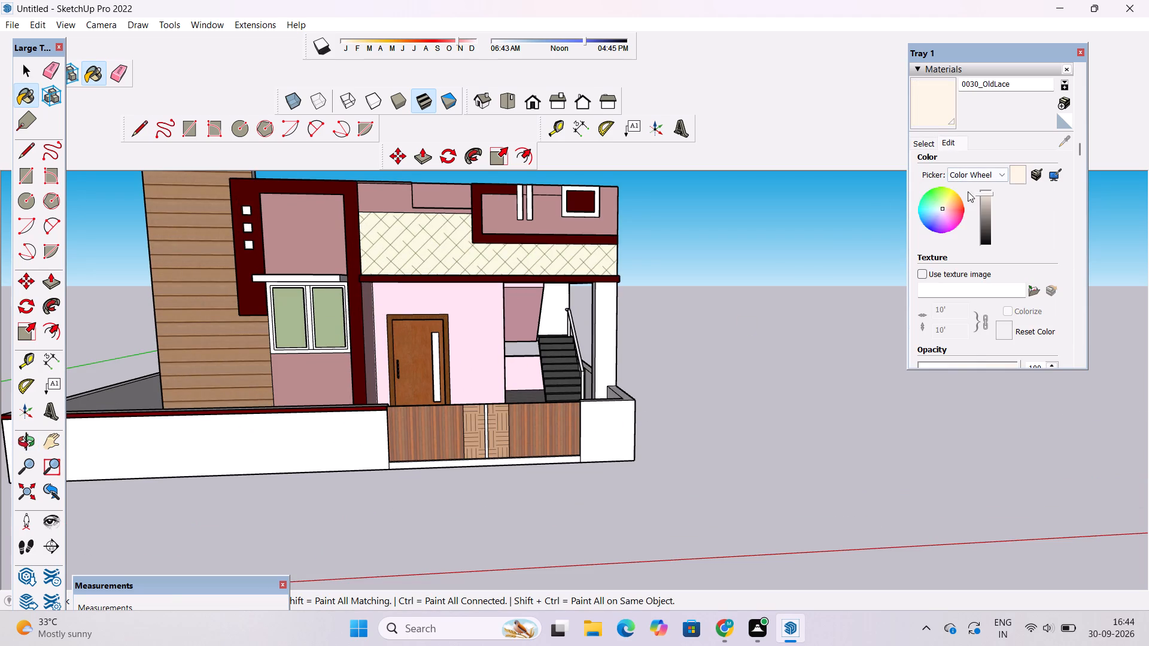
{"action": "left_click", "coordinate": [986, 199]}
{"action": "left_click", "coordinate": [983, 201]}
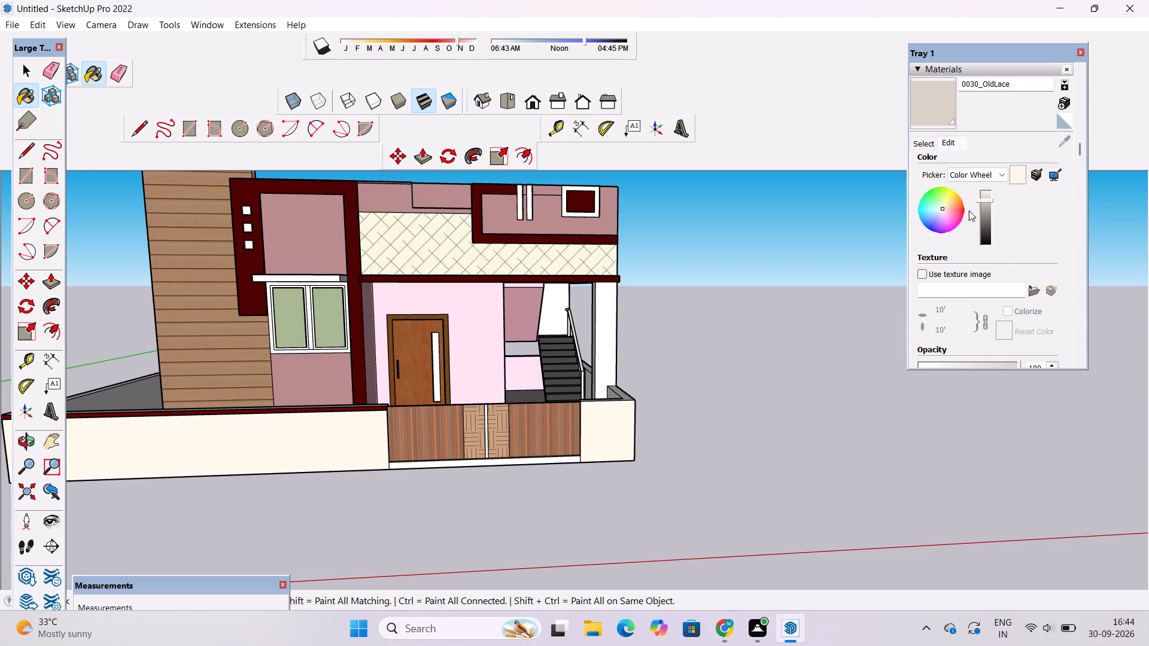
{"action": "scroll", "coordinate": [569, 406], "scroll_direction": "down", "scroll_amount": 3}
{"action": "scroll", "coordinate": [555, 438], "scroll_direction": "up", "scroll_amount": 2}
{"action": "key", "text": "o"}
{"action": "scroll", "coordinate": [585, 406], "scroll_direction": "up", "scroll_amount": 2}
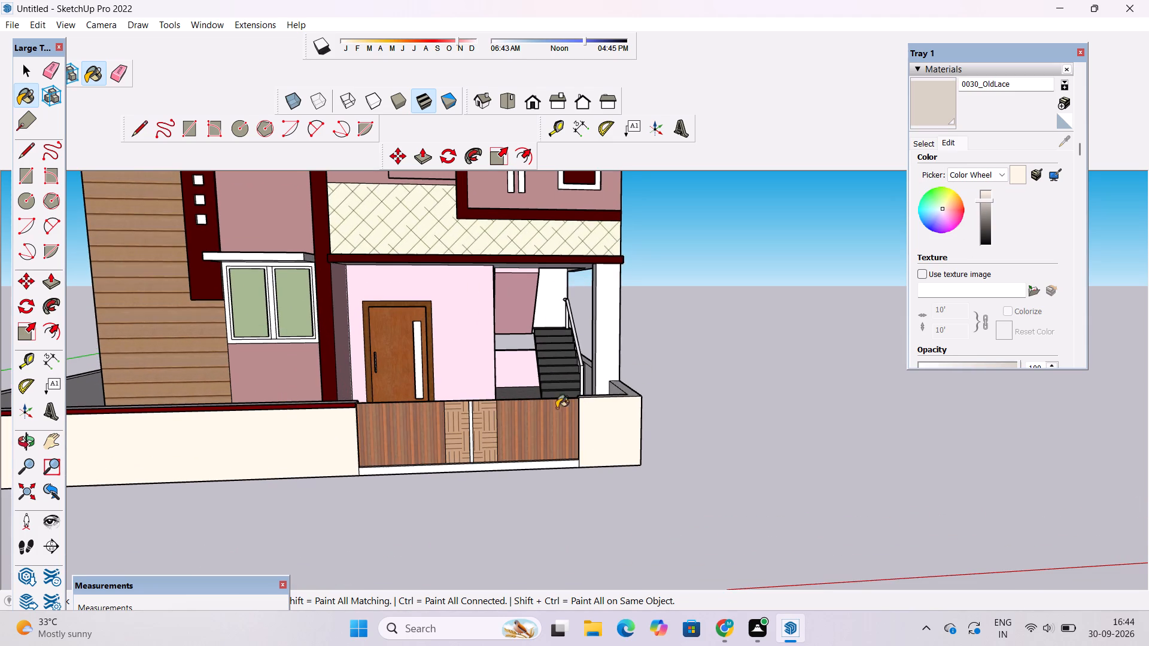
Paint the compound wall beside the gate, the porch pillar and the stair-side wall with 0030_OldLace.
{"action": "left_click", "coordinate": [20, 306]}
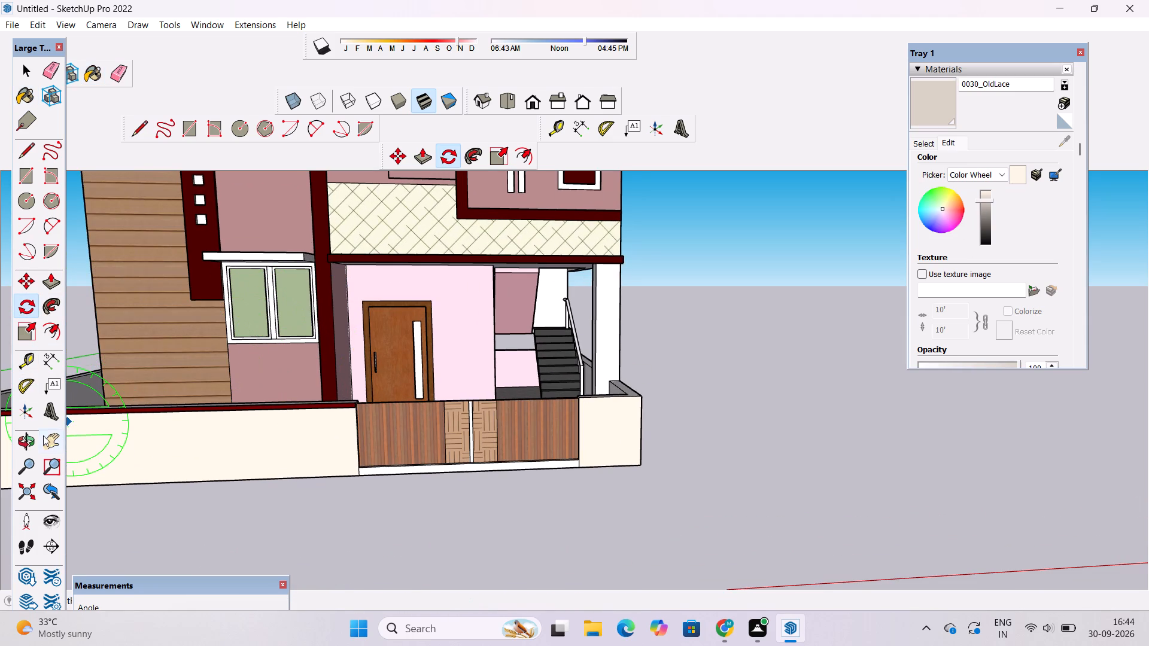
{"action": "left_click", "coordinate": [25, 441]}
{"action": "left_click_drag", "start_coordinate": [557, 361], "coordinate": [436, 502]}
{"action": "scroll", "coordinate": [446, 496], "scroll_direction": "up", "scroll_amount": 4}
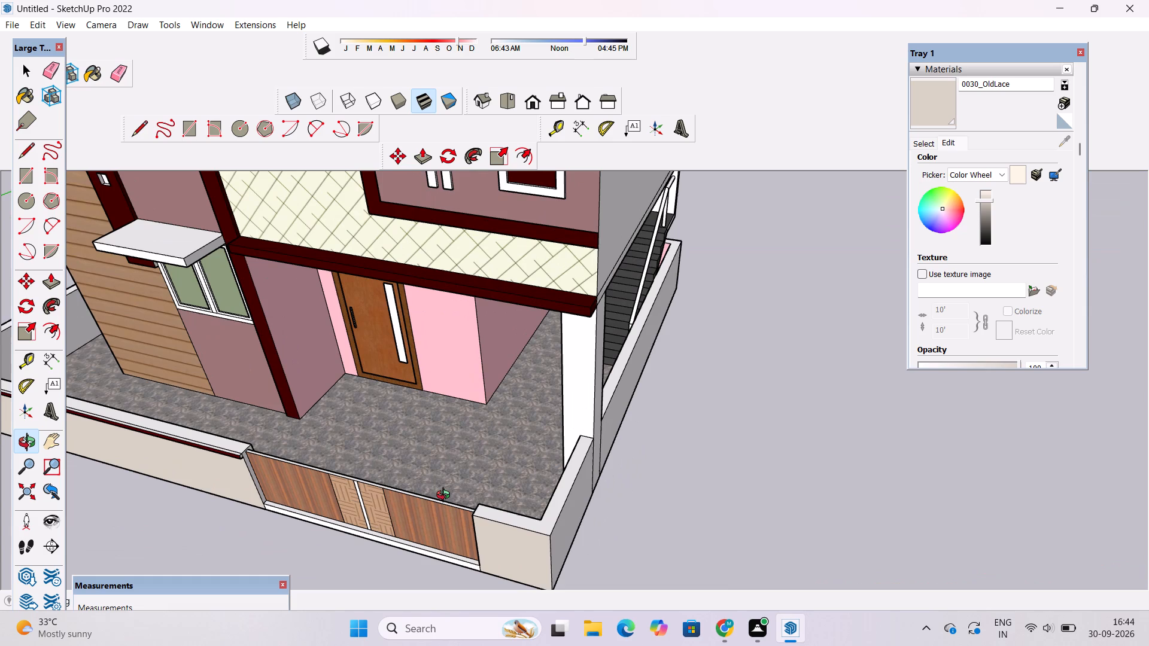
{"action": "left_click", "coordinate": [927, 104]}
{"action": "scroll", "coordinate": [594, 540], "scroll_direction": "up", "scroll_amount": 5}
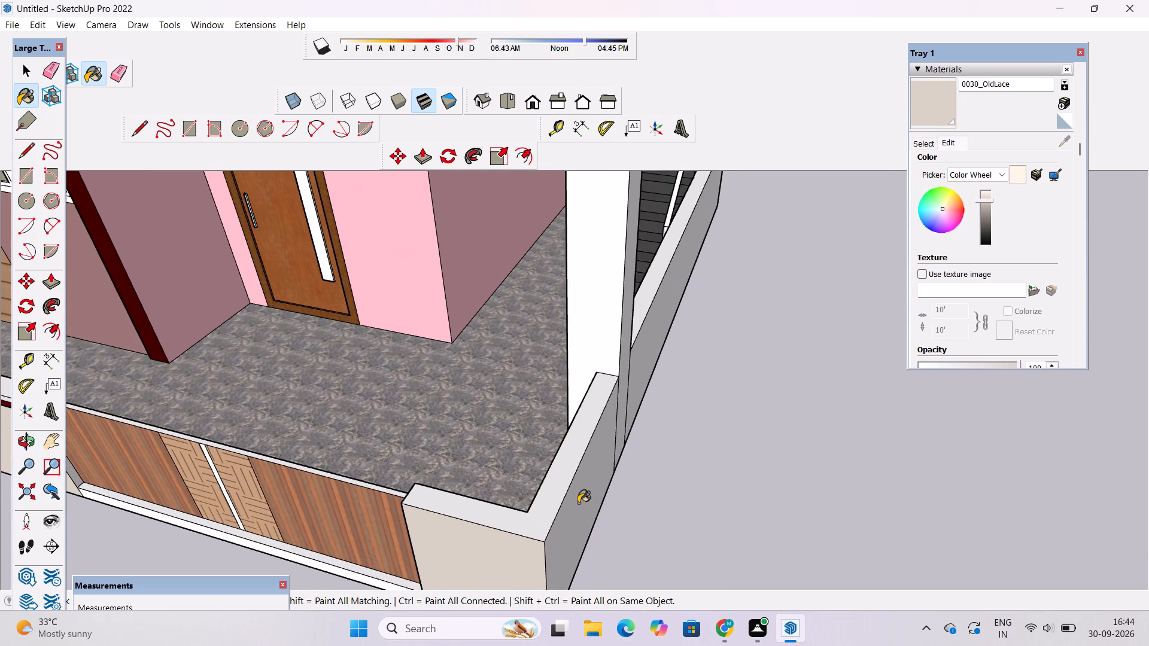
{"action": "left_click", "coordinate": [578, 502]}
{"action": "left_click", "coordinate": [562, 471]}
{"action": "scroll", "coordinate": [415, 509], "scroll_direction": "down", "scroll_amount": 4}
{"action": "scroll", "coordinate": [615, 327], "scroll_direction": "up", "scroll_amount": 5}
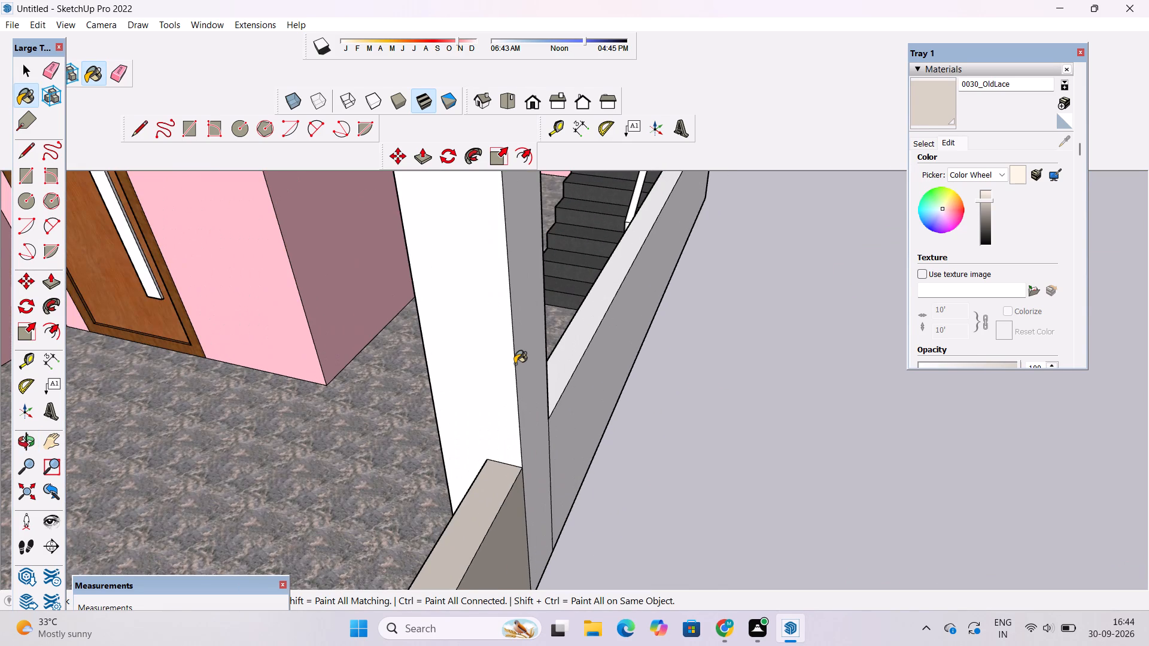
{"action": "left_click", "coordinate": [515, 364]}
{"action": "left_click", "coordinate": [527, 351]}
{"action": "left_click", "coordinate": [496, 349]}
{"action": "left_click", "coordinate": [571, 355]}
{"action": "left_click", "coordinate": [590, 393]}
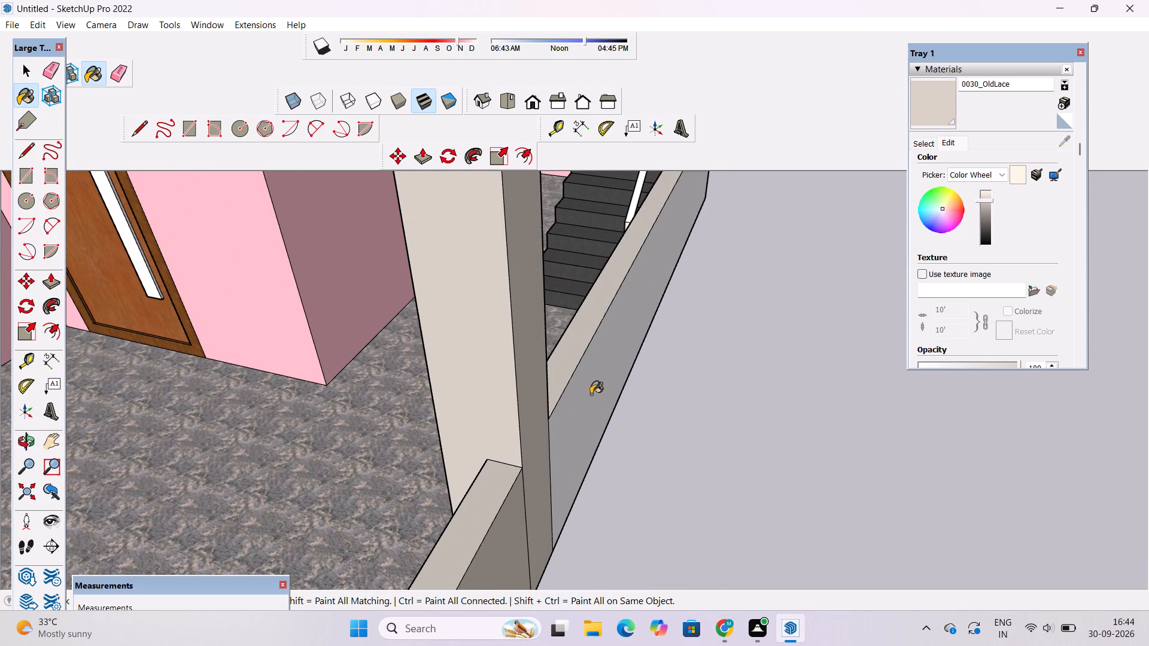
Paint the top and thin upper edge of the long front compound wall with 0030_OldLace.
{"action": "scroll", "coordinate": [732, 371], "scroll_direction": "down", "scroll_amount": 11}
{"action": "scroll", "coordinate": [314, 413], "scroll_direction": "up", "scroll_amount": 9}
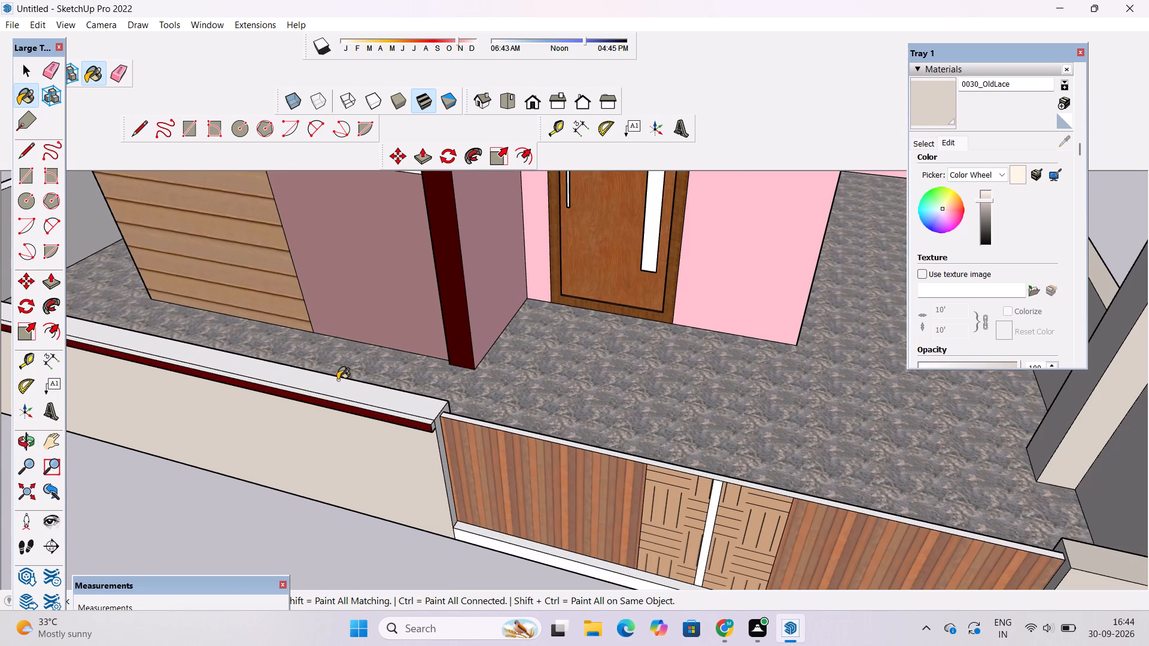
{"action": "left_click", "coordinate": [338, 380]}
{"action": "scroll", "coordinate": [349, 394], "scroll_direction": "down", "scroll_amount": 14}
{"action": "scroll", "coordinate": [248, 331], "scroll_direction": "up", "scroll_amount": 12}
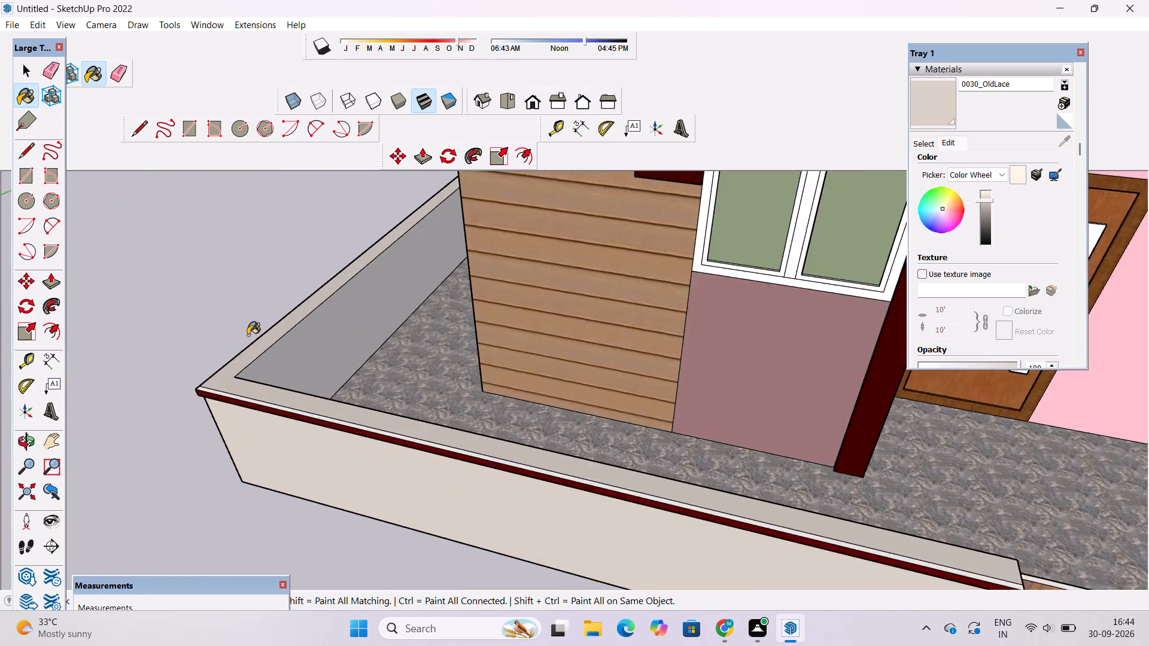
{"action": "scroll", "coordinate": [248, 335], "scroll_direction": "up", "scroll_amount": 4}
{"action": "left_click", "coordinate": [297, 409]}
Paint the blank house side wall next to the wood cladding and the compound wall outside it with 0030_OldLace.
{"action": "scroll", "coordinate": [312, 407], "scroll_direction": "down", "scroll_amount": 5}
{"action": "key", "text": "o"}
{"action": "scroll", "coordinate": [332, 396], "scroll_direction": "down", "scroll_amount": 6}
{"action": "left_click_drag", "start_coordinate": [250, 433], "coordinate": [385, 393]}
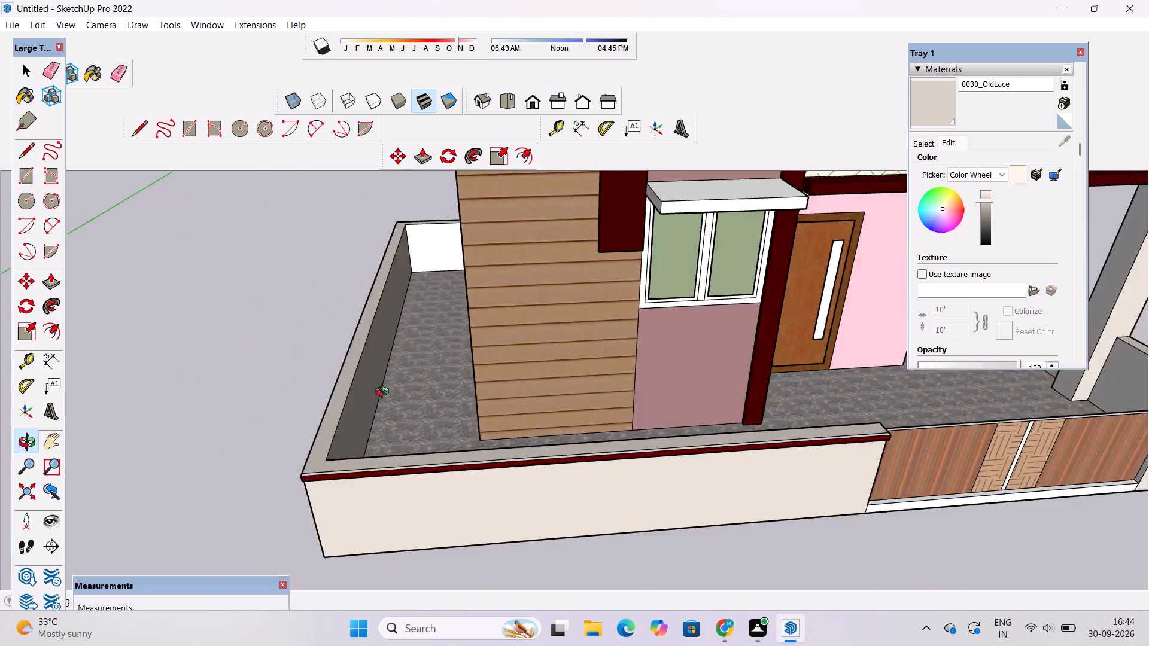
{"action": "left_click_drag", "start_coordinate": [385, 393], "coordinate": [545, 321]}
{"action": "left_click", "coordinate": [935, 96]}
{"action": "left_click", "coordinate": [506, 290]}
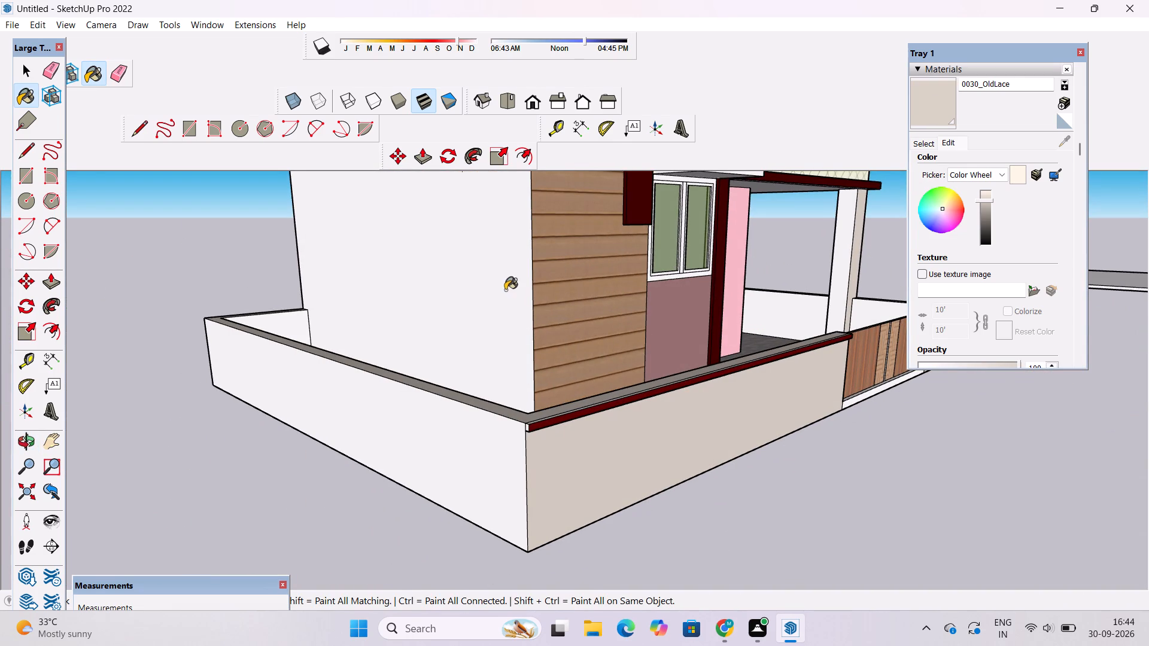
{"action": "left_click", "coordinate": [463, 461]}
Paint the remaining compound wall faces at the rear corner of the blank side with 0030_OldLace.
{"action": "key", "text": "o"}
{"action": "scroll", "coordinate": [463, 461], "scroll_direction": "down", "scroll_amount": 6}
{"action": "left_click_drag", "start_coordinate": [327, 452], "coordinate": [551, 547]}
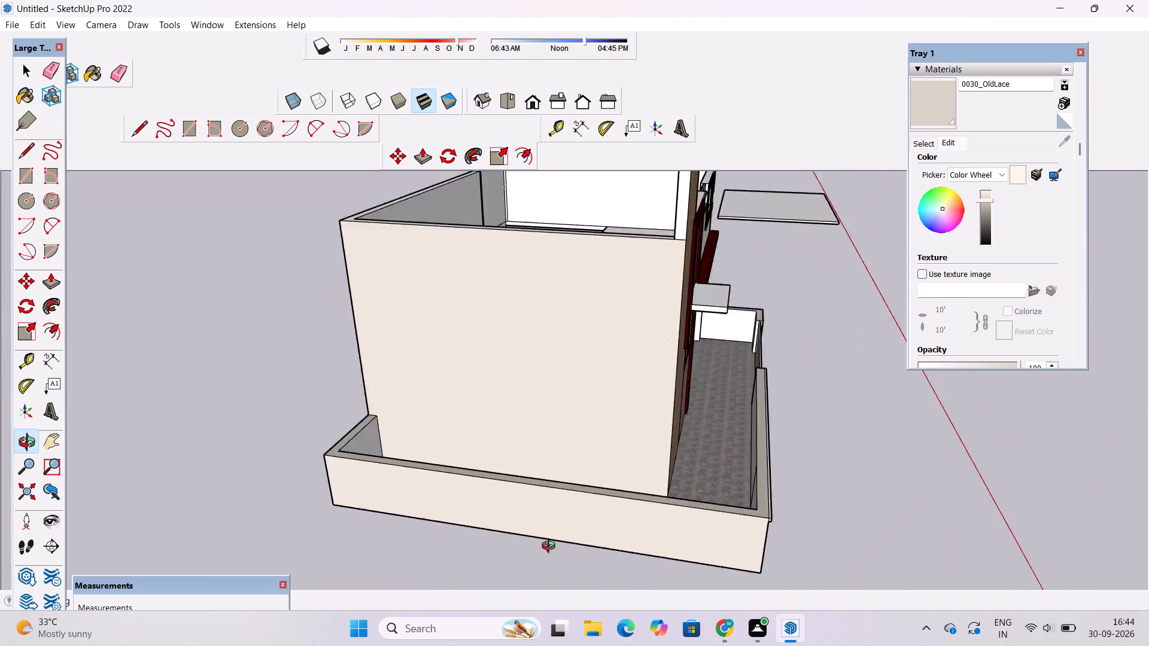
{"action": "left_click_drag", "start_coordinate": [551, 547], "coordinate": [605, 566]}
{"action": "left_click", "coordinate": [928, 99]}
{"action": "scroll", "coordinate": [685, 514], "scroll_direction": "up", "scroll_amount": 3}
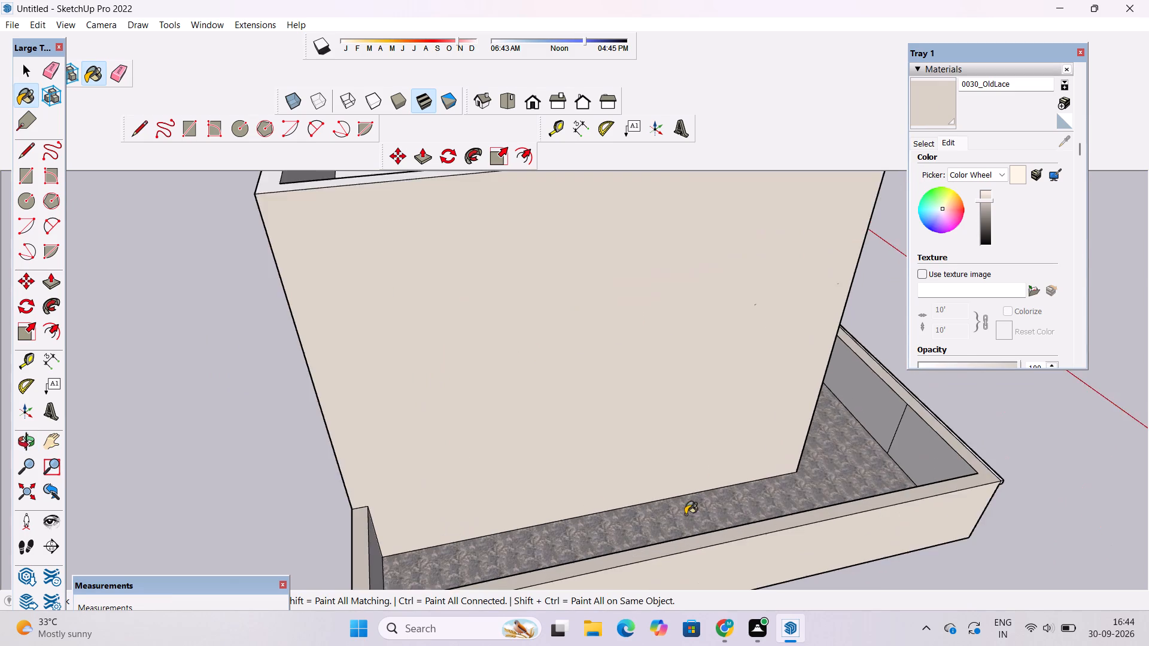
{"action": "scroll", "coordinate": [685, 514], "scroll_direction": "up", "scroll_amount": 5}
{"action": "left_click", "coordinate": [227, 538]}
{"action": "scroll", "coordinate": [679, 393], "scroll_direction": "down", "scroll_amount": 9}
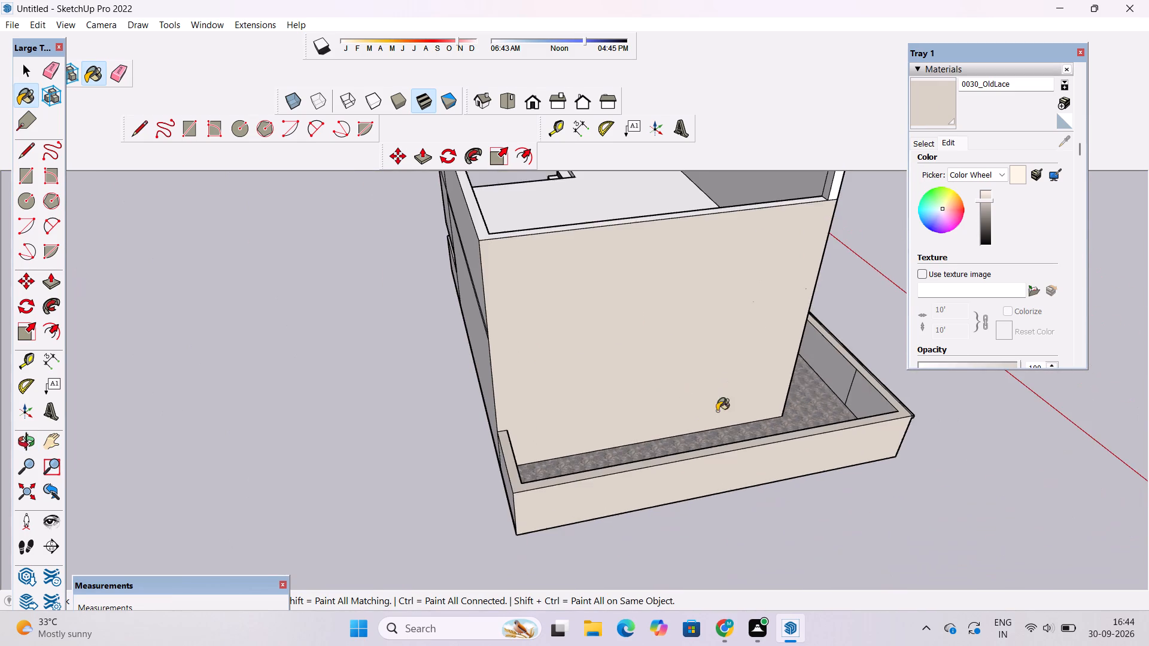
{"action": "scroll", "coordinate": [519, 468], "scroll_direction": "up", "scroll_amount": 8}
{"action": "left_click", "coordinate": [525, 479]}
{"action": "scroll", "coordinate": [421, 525], "scroll_direction": "down", "scroll_amount": 7}
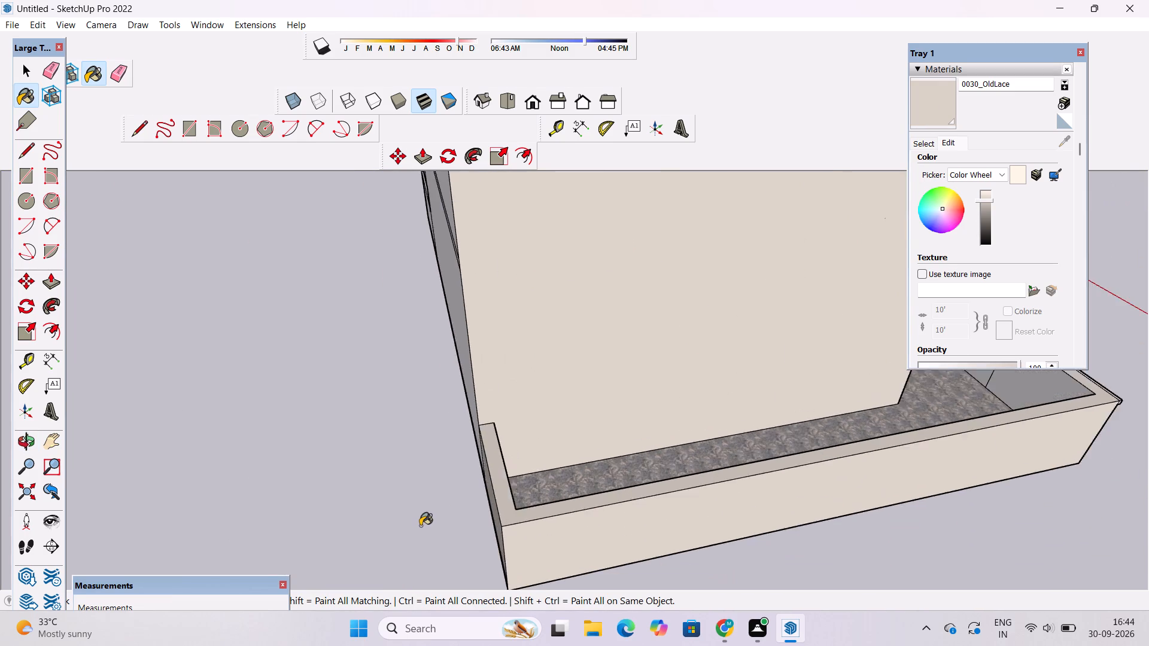
Paint the upper-floor side wall above the staircase and the slab edge below it with 0030_OldLace.
{"action": "scroll", "coordinate": [420, 526], "scroll_direction": "down", "scroll_amount": 9}
{"action": "key", "text": "o"}
{"action": "left_click_drag", "start_coordinate": [685, 423], "coordinate": [347, 452]}
{"action": "left_click_drag", "start_coordinate": [651, 384], "coordinate": [526, 455]}
{"action": "scroll", "coordinate": [607, 389], "scroll_direction": "up", "scroll_amount": 3}
{"action": "left_click_drag", "start_coordinate": [607, 388], "coordinate": [515, 462], "text": "shift"}
{"action": "left_click_drag", "start_coordinate": [501, 485], "coordinate": [470, 328]}
{"action": "scroll", "coordinate": [485, 335], "scroll_direction": "up", "scroll_amount": 3}
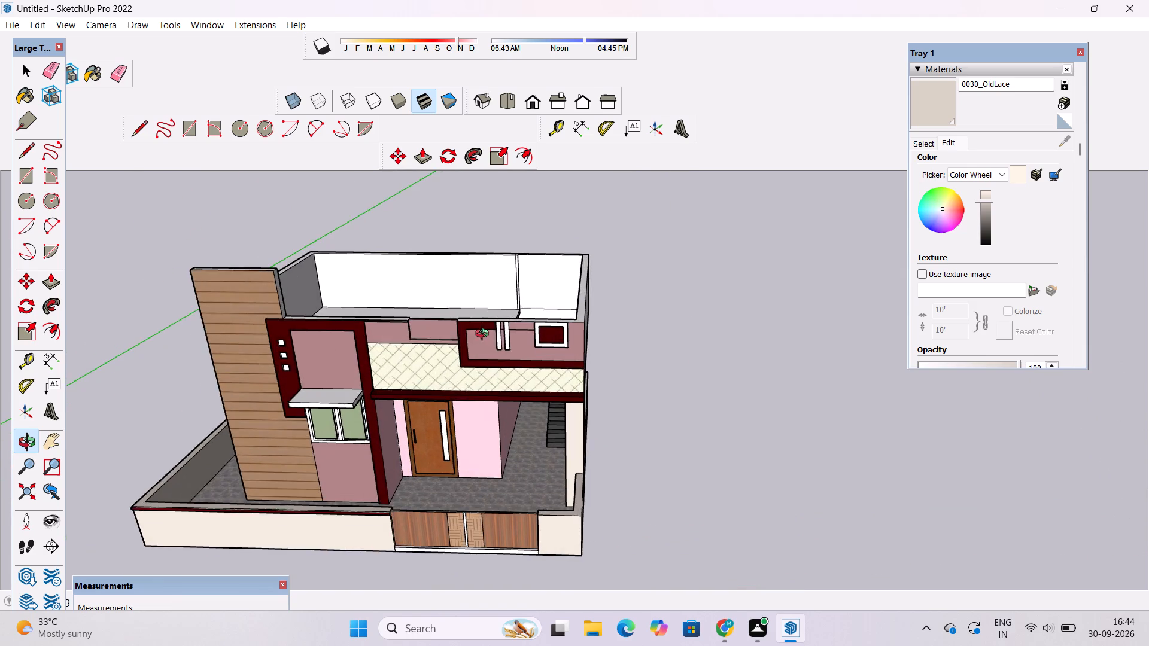
{"action": "left_click_drag", "start_coordinate": [652, 401], "coordinate": [393, 339]}
{"action": "left_click_drag", "start_coordinate": [502, 345], "coordinate": [417, 450], "text": "shift"}
{"action": "left_click", "coordinate": [941, 96]}
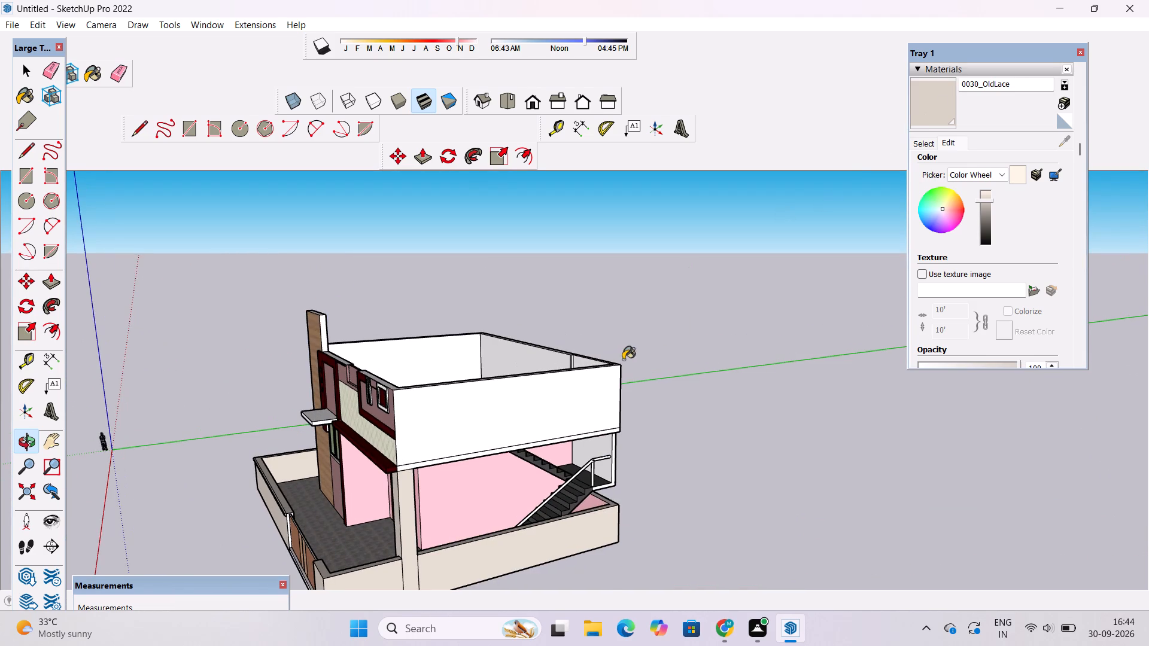
{"action": "scroll", "coordinate": [617, 362], "scroll_direction": "up", "scroll_amount": 4}
{"action": "left_click", "coordinate": [559, 438]}
{"action": "scroll", "coordinate": [540, 476], "scroll_direction": "up", "scroll_amount": 5}
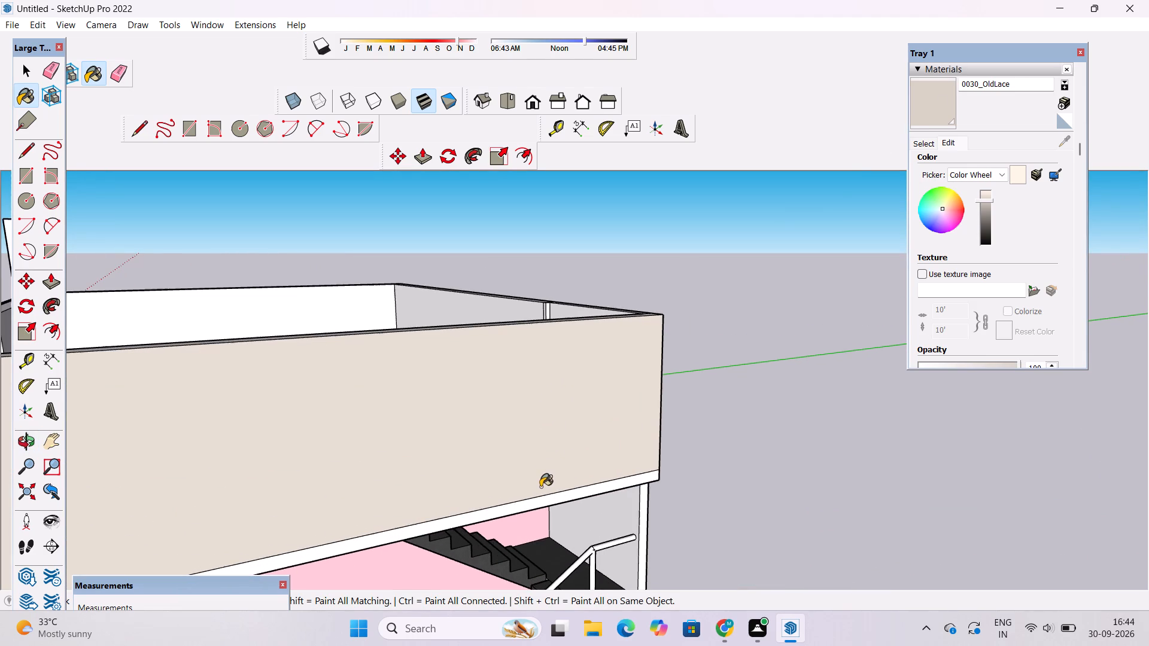
{"action": "scroll", "coordinate": [542, 507], "scroll_direction": "up", "scroll_amount": 3}
{"action": "left_click", "coordinate": [542, 507]}
Paint the wall behind the stair landing and its narrow outer edge with 0030_OldLace.
{"action": "scroll", "coordinate": [465, 412], "scroll_direction": "down", "scroll_amount": 12}
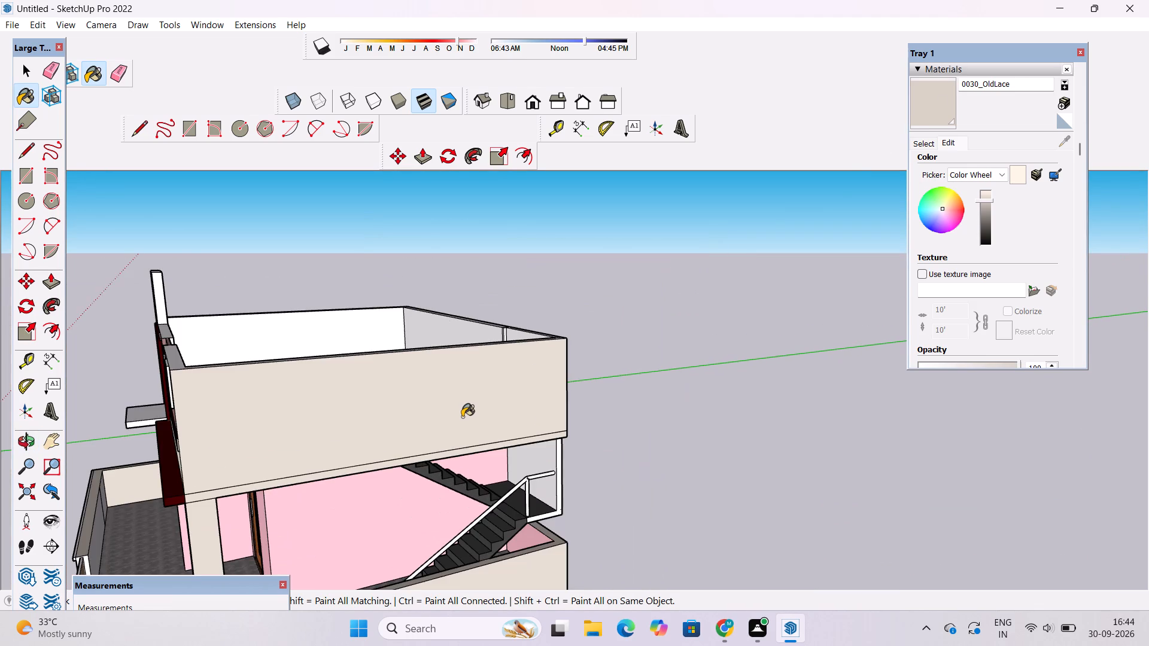
{"action": "scroll", "coordinate": [462, 418], "scroll_direction": "down", "scroll_amount": 3}
{"action": "scroll", "coordinate": [515, 465], "scroll_direction": "up", "scroll_amount": 6}
{"action": "left_click", "coordinate": [529, 449]}
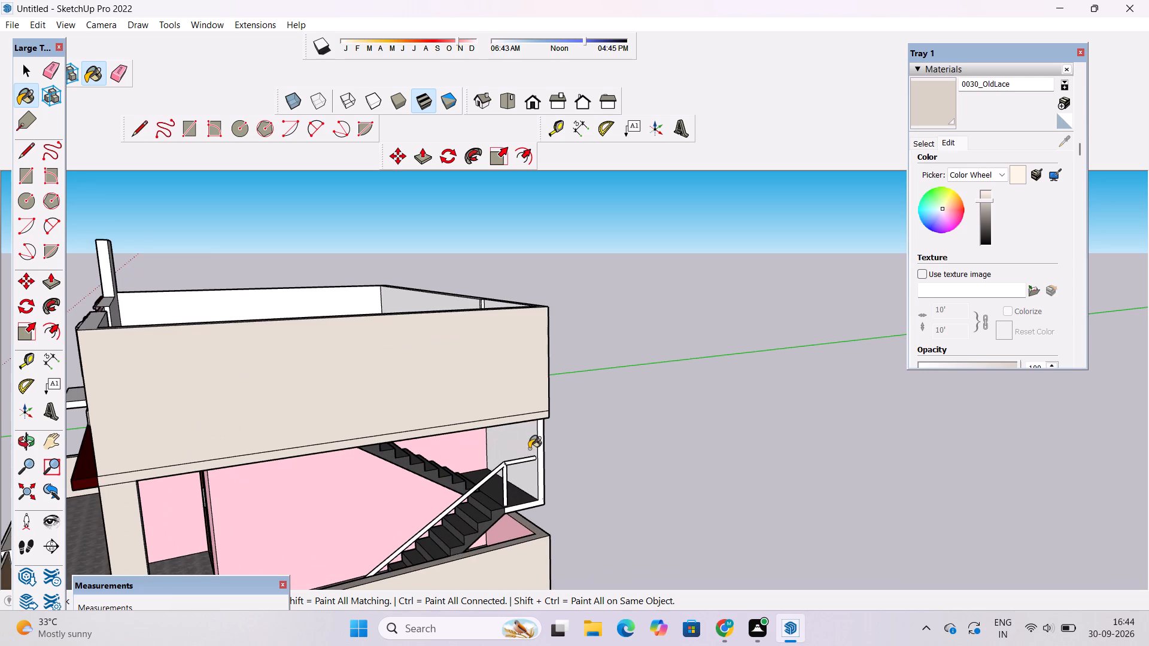
{"action": "scroll", "coordinate": [545, 439], "scroll_direction": "up", "scroll_amount": 10}
{"action": "left_click", "coordinate": [536, 423]}
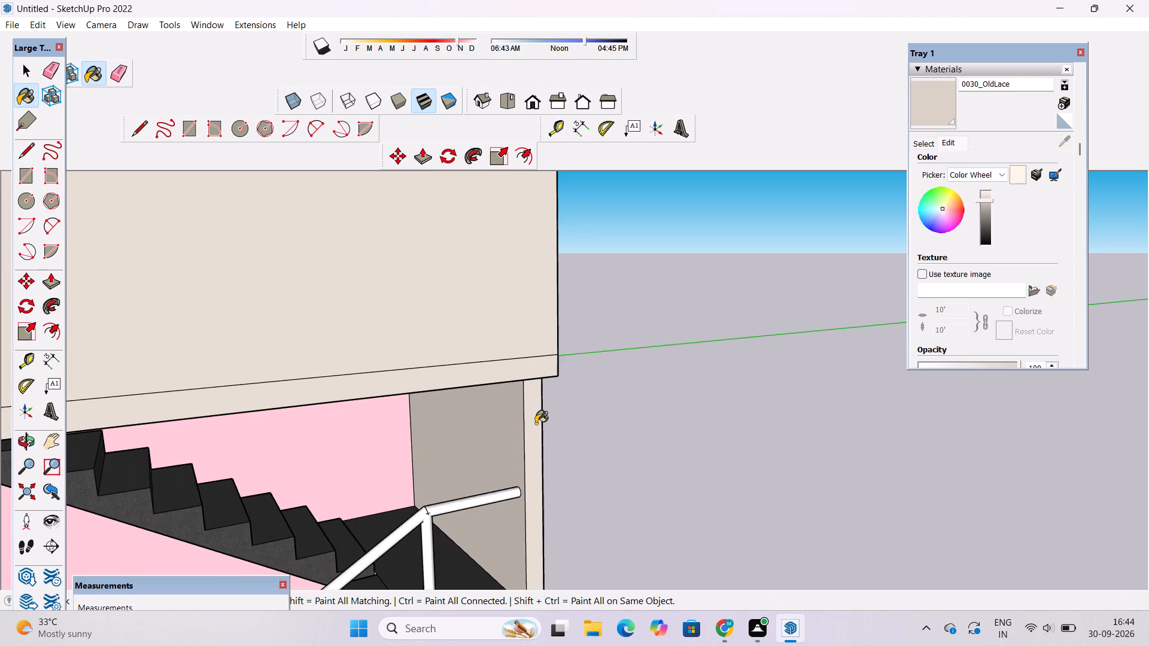
Erase the horizontal floor-level lines across the rear wall of the house, including the narrow strip at the stair-side corner.
{"action": "key", "text": "o"}
{"action": "scroll", "coordinate": [536, 423], "scroll_direction": "down", "scroll_amount": 6}
{"action": "left_click_drag", "start_coordinate": [619, 419], "coordinate": [466, 455]}
{"action": "left_click_drag", "start_coordinate": [457, 456], "coordinate": [465, 405], "text": "shift"}
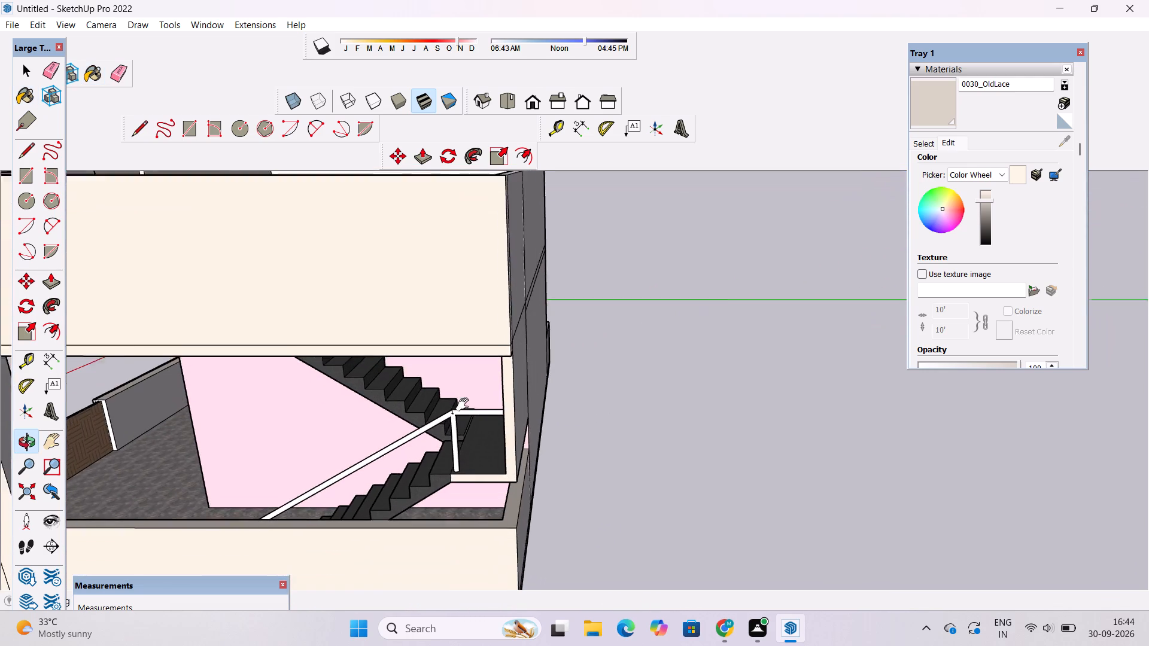
{"action": "left_click_drag", "start_coordinate": [465, 405], "coordinate": [467, 399], "text": "shift"}
{"action": "left_click_drag", "start_coordinate": [523, 413], "coordinate": [438, 443]}
{"action": "scroll", "coordinate": [475, 403], "scroll_direction": "up", "scroll_amount": 4}
{"action": "left_click_drag", "start_coordinate": [482, 394], "coordinate": [413, 493], "text": "shift"}
{"action": "scroll", "coordinate": [412, 486], "scroll_direction": "down", "scroll_amount": 5}
{"action": "left_click_drag", "start_coordinate": [428, 476], "coordinate": [418, 453]}
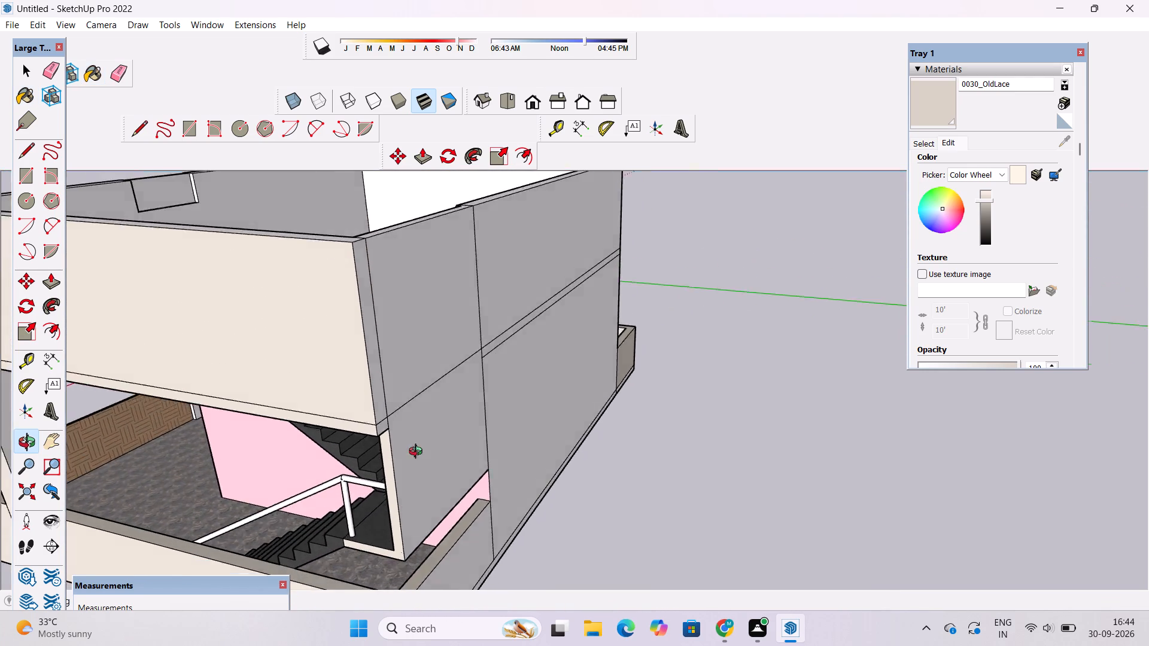
{"action": "left_click_drag", "start_coordinate": [418, 453], "coordinate": [388, 388]}
{"action": "left_click_drag", "start_coordinate": [409, 379], "coordinate": [383, 470], "text": "shift"}
{"action": "left_click_drag", "start_coordinate": [430, 459], "coordinate": [335, 468]}
{"action": "scroll", "coordinate": [345, 464], "scroll_direction": "down", "scroll_amount": 4}
{"action": "left_click_drag", "start_coordinate": [386, 455], "coordinate": [412, 440], "text": "shift"}
{"action": "left_click_drag", "start_coordinate": [412, 440], "coordinate": [388, 455]}
{"action": "key", "text": "e"}
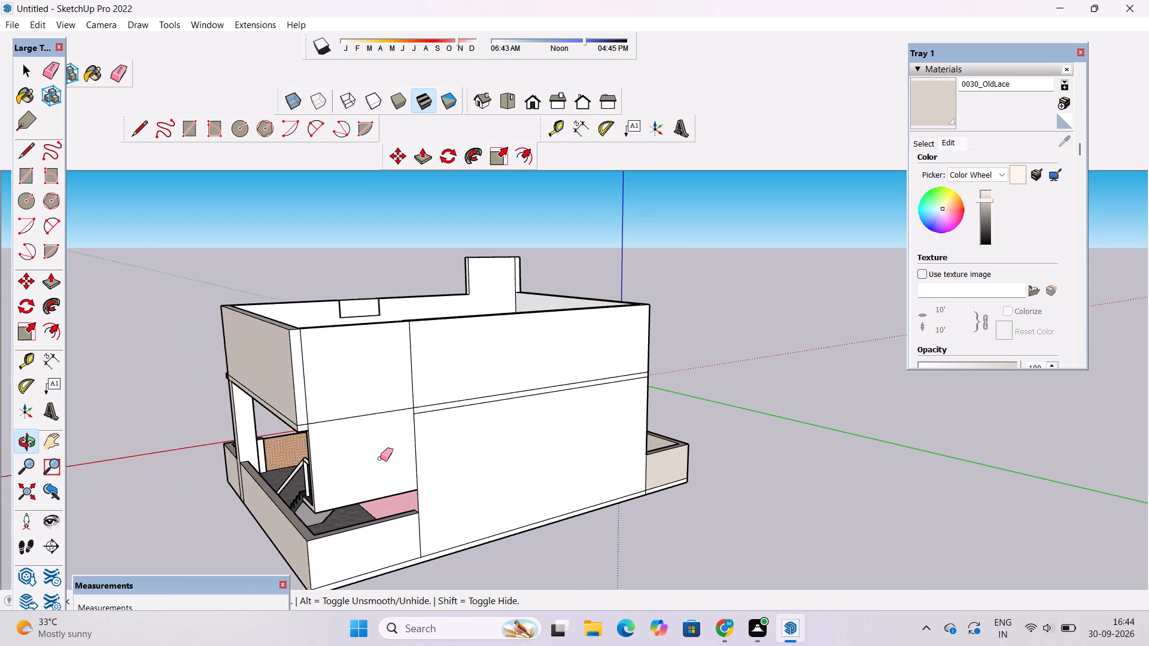
{"action": "left_click_drag", "start_coordinate": [480, 378], "coordinate": [464, 417]}
{"action": "scroll", "coordinate": [418, 386], "scroll_direction": "up", "scroll_amount": 3}
{"action": "left_click_drag", "start_coordinate": [354, 413], "coordinate": [353, 429]}
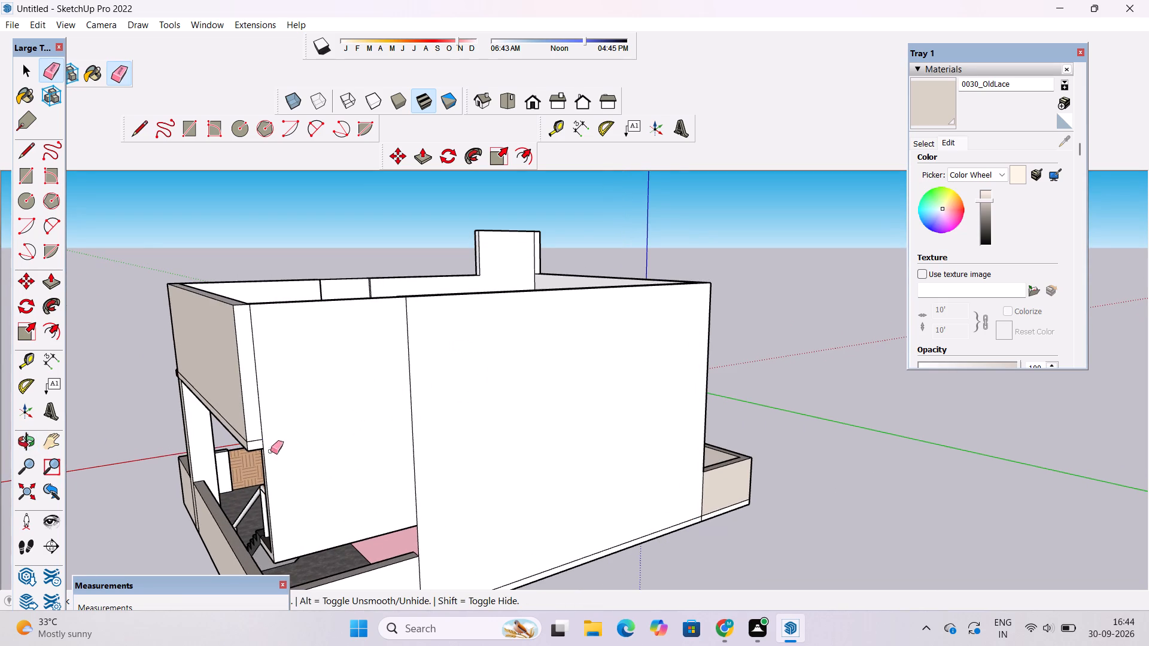
{"action": "scroll", "coordinate": [250, 452], "scroll_direction": "up", "scroll_amount": 8}
{"action": "left_click_drag", "start_coordinate": [257, 409], "coordinate": [262, 436]}
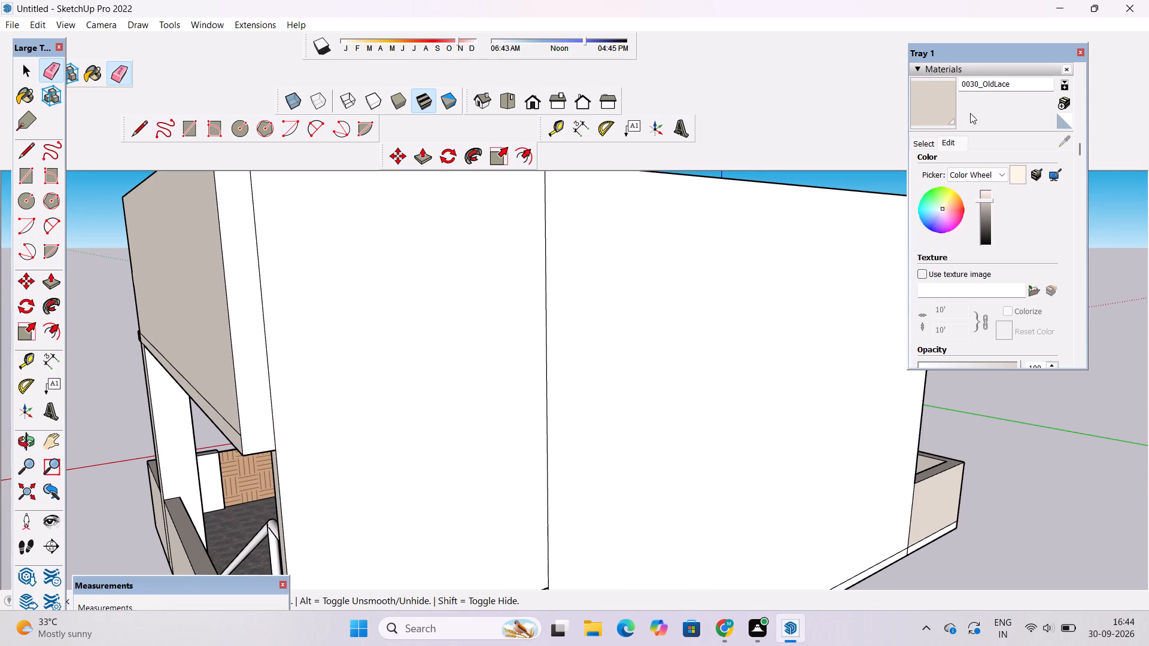
Paint the rear house walls, the rear compound wall and the full base strip with 0030_OldLace.
{"action": "left_click", "coordinate": [925, 103]}
{"action": "scroll", "coordinate": [396, 355], "scroll_direction": "down", "scroll_amount": 6}
{"action": "left_click", "coordinate": [392, 358]}
{"action": "left_click", "coordinate": [311, 315]}
{"action": "scroll", "coordinate": [336, 367], "scroll_direction": "down", "scroll_amount": 4}
{"action": "left_click_drag", "start_coordinate": [507, 370], "coordinate": [509, 382]}
{"action": "left_click", "coordinate": [430, 522]}
{"action": "scroll", "coordinate": [424, 490], "scroll_direction": "down", "scroll_amount": 6}
{"action": "scroll", "coordinate": [415, 559], "scroll_direction": "up", "scroll_amount": 3}
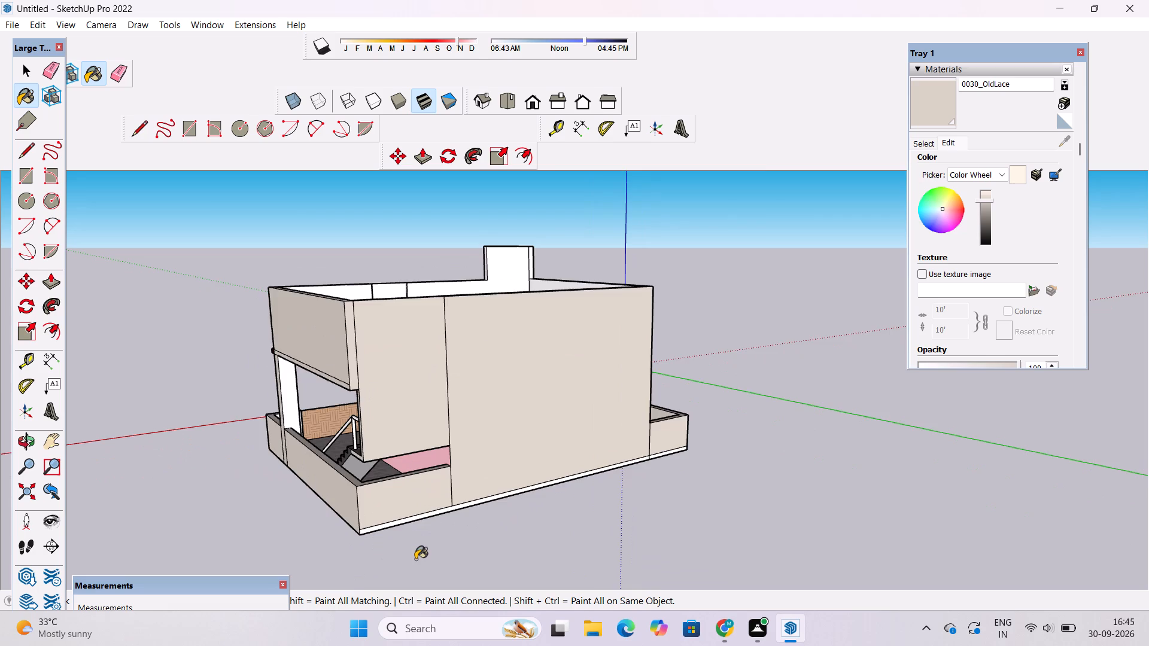
{"action": "scroll", "coordinate": [415, 559], "scroll_direction": "up", "scroll_amount": 12}
{"action": "left_click", "coordinate": [466, 464]}
{"action": "scroll", "coordinate": [428, 501], "scroll_direction": "down", "scroll_amount": 4}
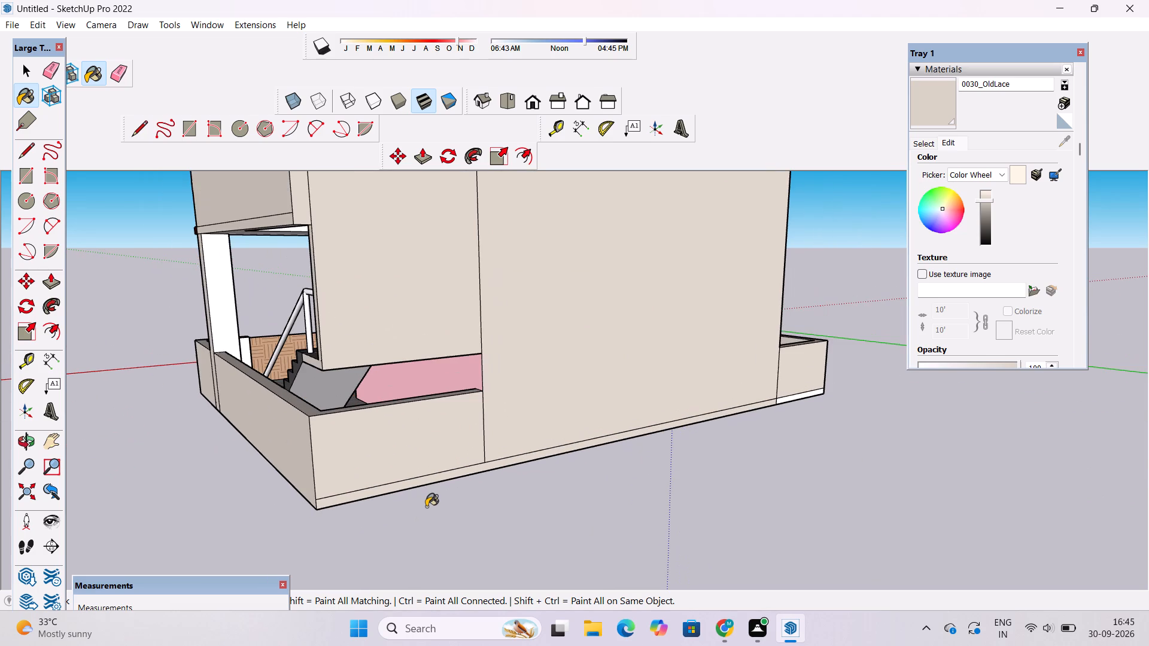
{"action": "scroll", "coordinate": [841, 380], "scroll_direction": "up", "scroll_amount": 8}
{"action": "left_click", "coordinate": [762, 409]}
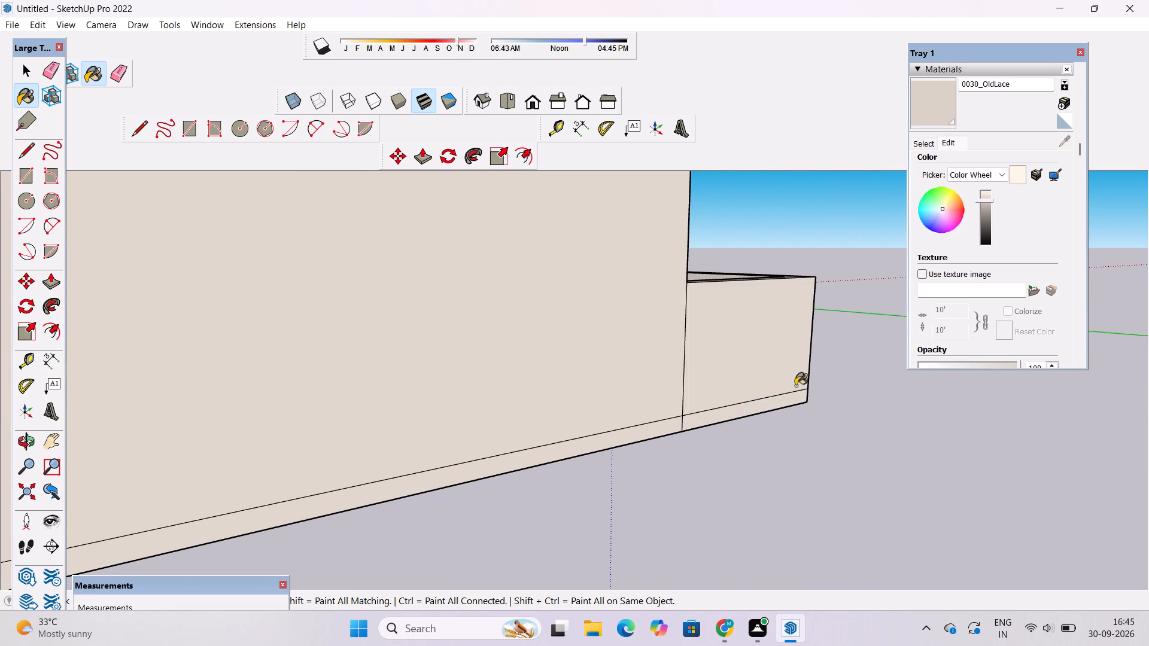
Examine the painted exterior from the rear around to the front elevation, checking the gate, porch and upper facade.
{"action": "key", "text": "o"}
{"action": "scroll", "coordinate": [795, 386], "scroll_direction": "down", "scroll_amount": 10}
{"action": "left_click_drag", "start_coordinate": [665, 403], "coordinate": [826, 415]}
{"action": "scroll", "coordinate": [838, 394], "scroll_direction": "down", "scroll_amount": 6}
{"action": "left_click_drag", "start_coordinate": [590, 406], "coordinate": [871, 340]}
{"action": "scroll", "coordinate": [631, 365], "scroll_direction": "up", "scroll_amount": 4}
{"action": "left_click_drag", "start_coordinate": [591, 386], "coordinate": [813, 392]}
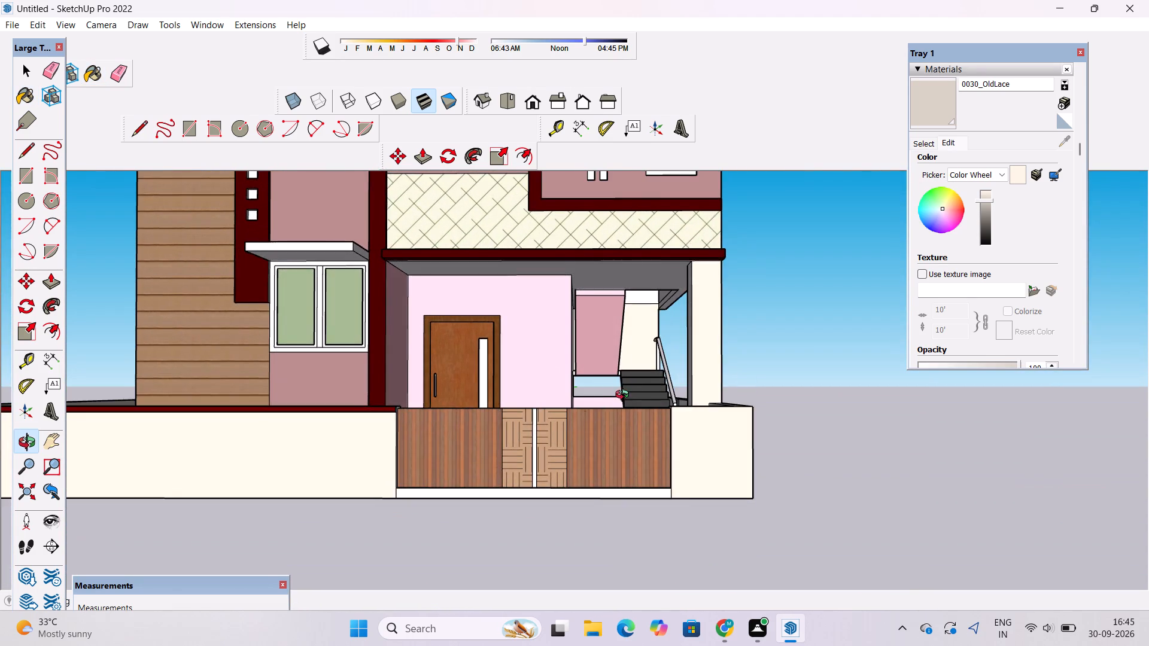
{"action": "left_click_drag", "start_coordinate": [558, 446], "coordinate": [549, 396], "text": "shift"}
{"action": "left_click_drag", "start_coordinate": [692, 296], "coordinate": [682, 416], "text": "shift"}
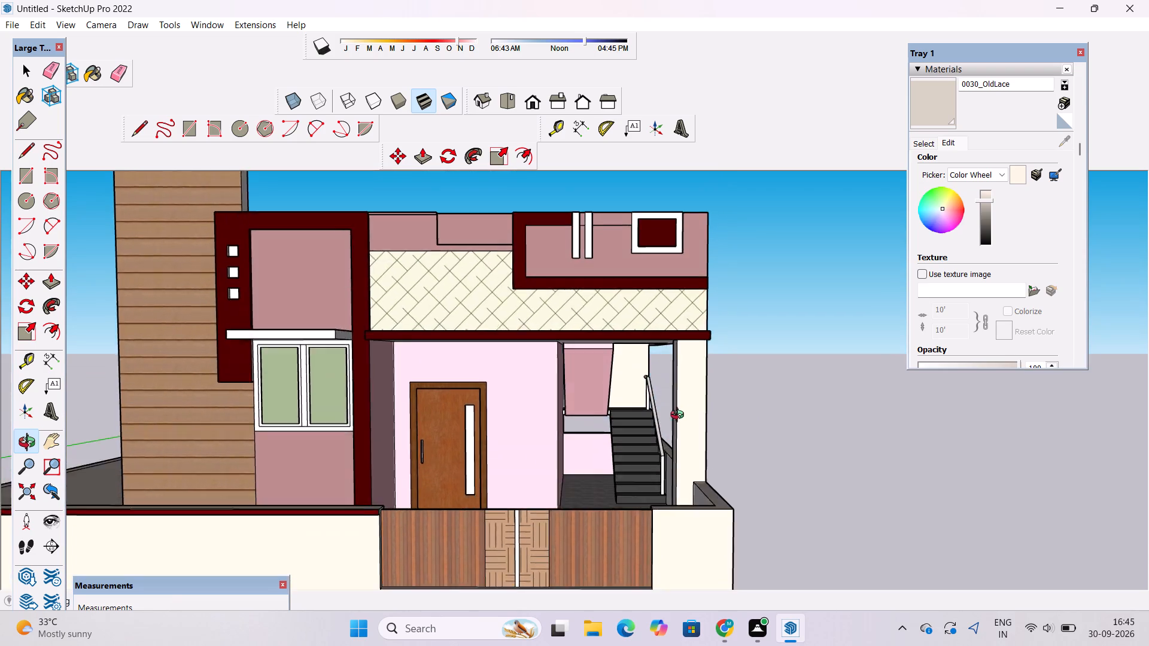
Paint the underside of the porch slab above the main door with Wood Floor from the Wood collection.
{"action": "scroll", "coordinate": [666, 416], "scroll_direction": "down", "scroll_amount": 5}
{"action": "left_click_drag", "start_coordinate": [662, 391], "coordinate": [677, 223]}
{"action": "scroll", "coordinate": [632, 271], "scroll_direction": "up", "scroll_amount": 2}
{"action": "left_click_drag", "start_coordinate": [632, 307], "coordinate": [592, 325]}
{"action": "left_click_drag", "start_coordinate": [579, 337], "coordinate": [579, 385]}
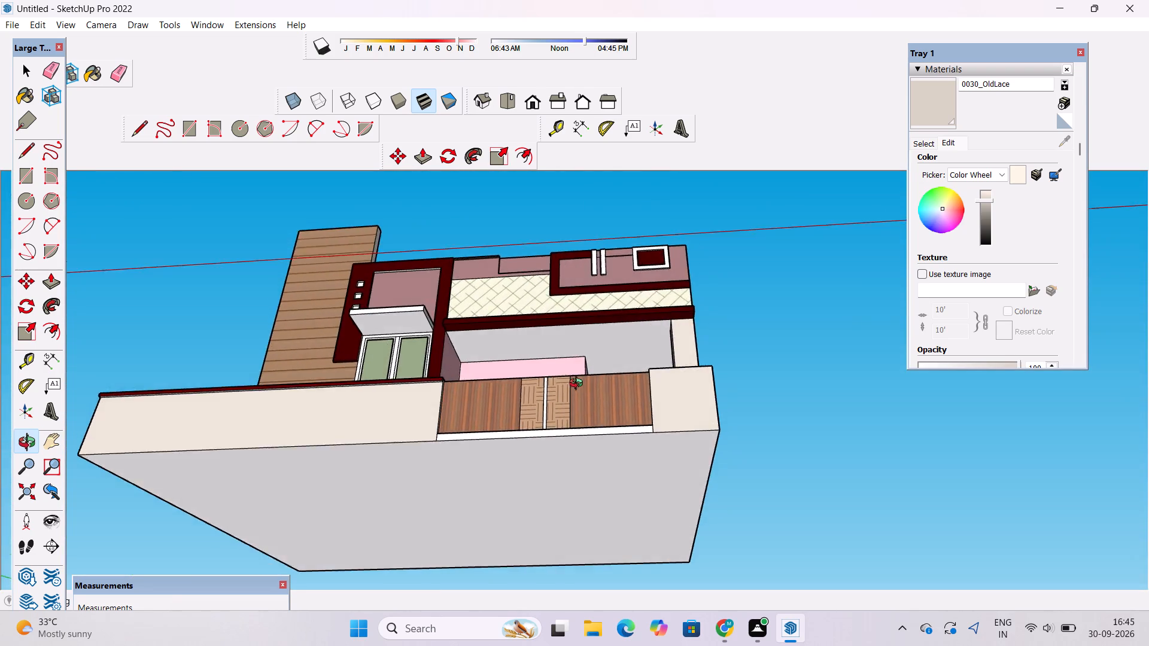
{"action": "left_click_drag", "start_coordinate": [579, 385], "coordinate": [580, 401]}
{"action": "left_click_drag", "start_coordinate": [582, 420], "coordinate": [588, 450]}
{"action": "left_click", "coordinate": [918, 145]}
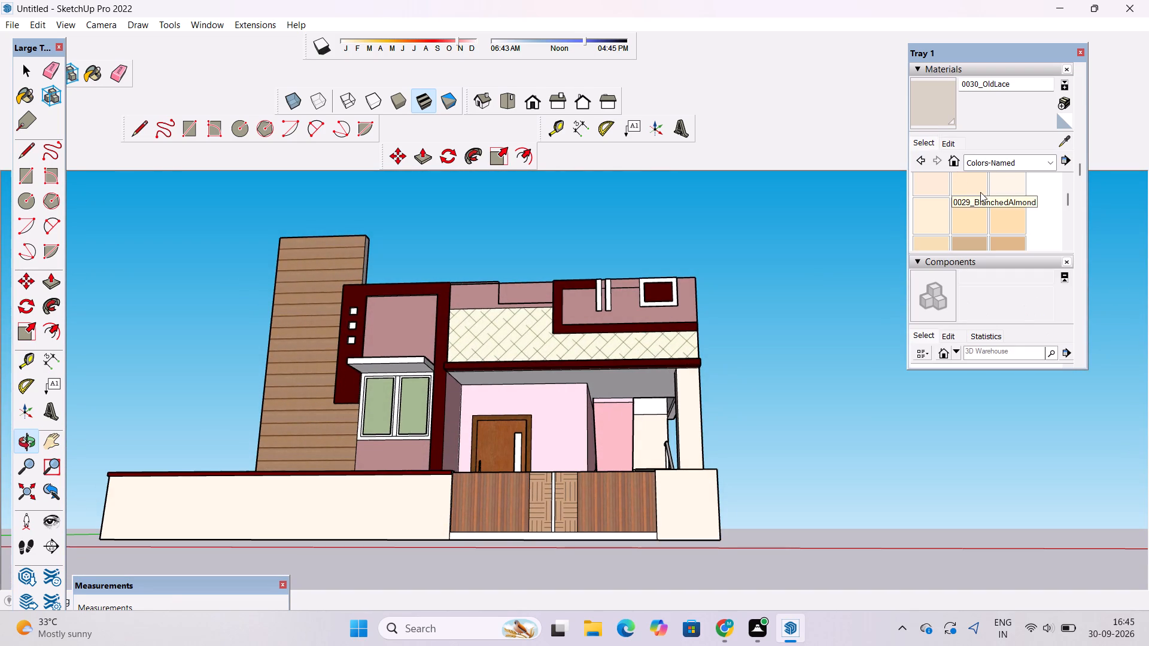
{"action": "left_click", "coordinate": [996, 162]}
{"action": "left_click", "coordinate": [996, 356]}
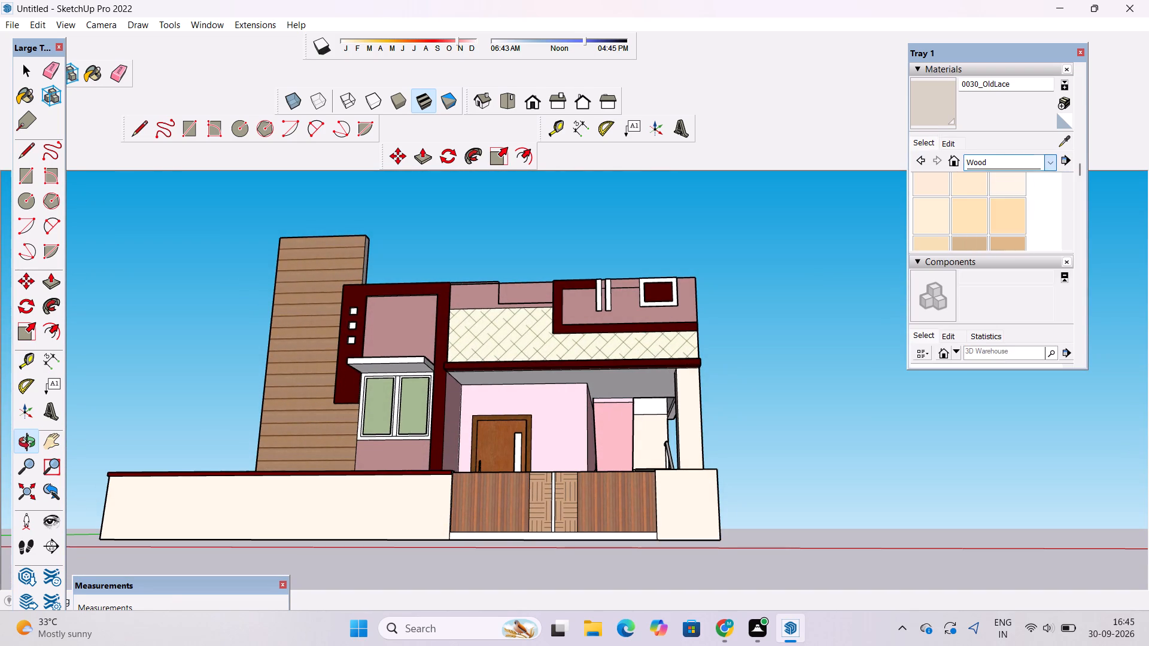
{"action": "left_click", "coordinate": [947, 224]}
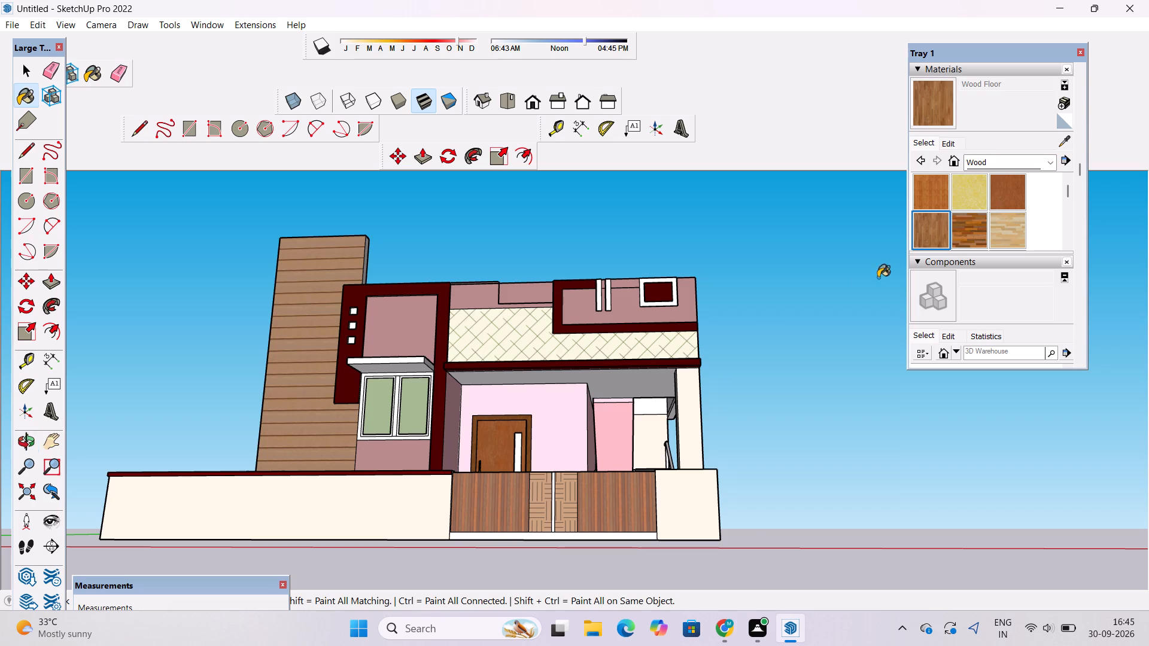
{"action": "scroll", "coordinate": [622, 388], "scroll_direction": "up", "scroll_amount": 4}
{"action": "left_click", "coordinate": [625, 374]}
{"action": "scroll", "coordinate": [618, 390], "scroll_direction": "up", "scroll_amount": 8}
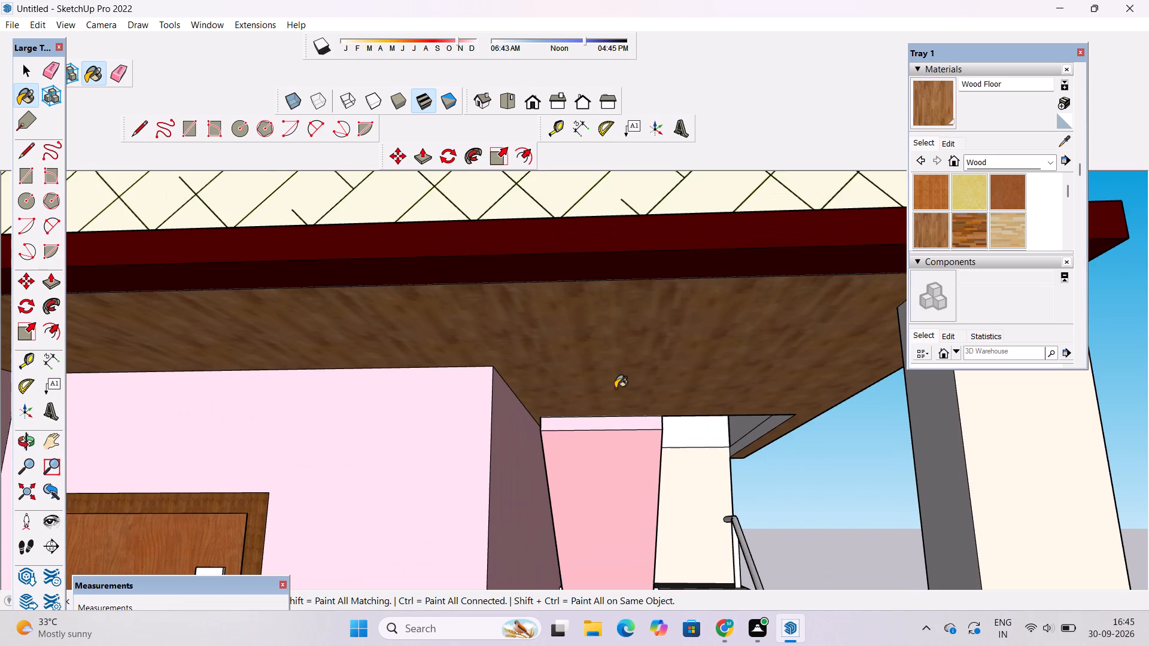
{"action": "key", "text": "o"}
{"action": "scroll", "coordinate": [615, 388], "scroll_direction": "down", "scroll_amount": 6}
{"action": "left_click_drag", "start_coordinate": [607, 416], "coordinate": [621, 323]}
{"action": "scroll", "coordinate": [621, 321], "scroll_direction": "down", "scroll_amount": 6}
{"action": "left_click_drag", "start_coordinate": [621, 322], "coordinate": [626, 492]}
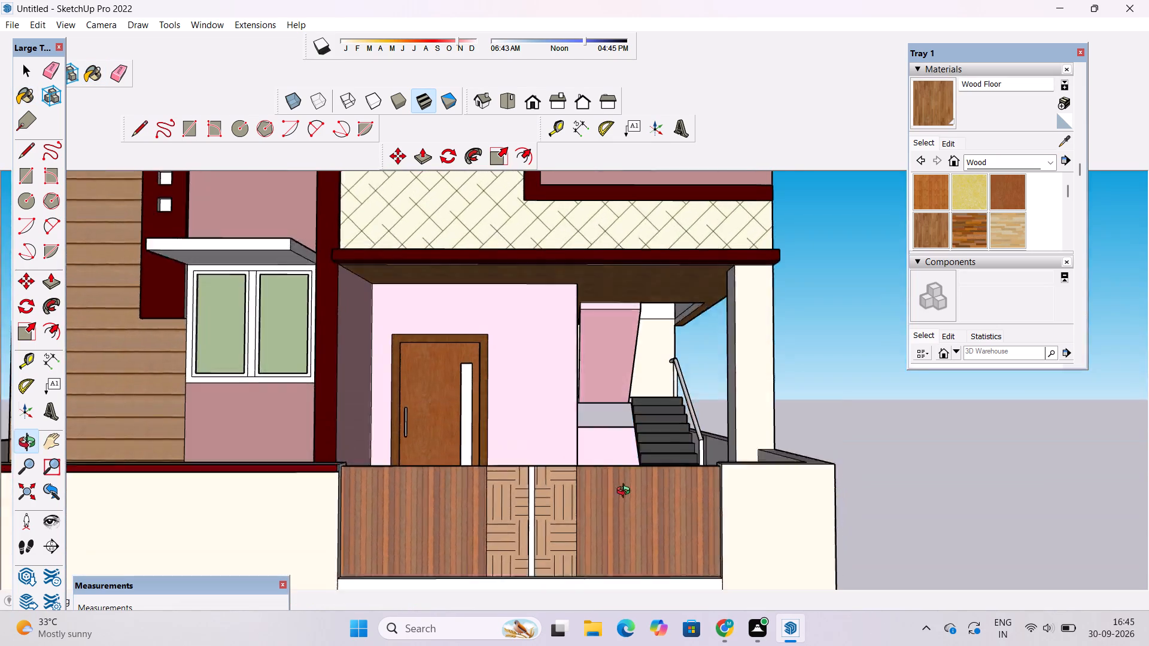
Examine the front elevation of the house from several angles, including the porch ceiling, stair and gate.
{"action": "left_click_drag", "start_coordinate": [626, 492], "coordinate": [626, 498]}
{"action": "scroll", "coordinate": [607, 426], "scroll_direction": "down", "scroll_amount": 5}
{"action": "left_click_drag", "start_coordinate": [614, 438], "coordinate": [627, 469]}
{"action": "left_click_drag", "start_coordinate": [618, 468], "coordinate": [592, 456], "text": "shift"}
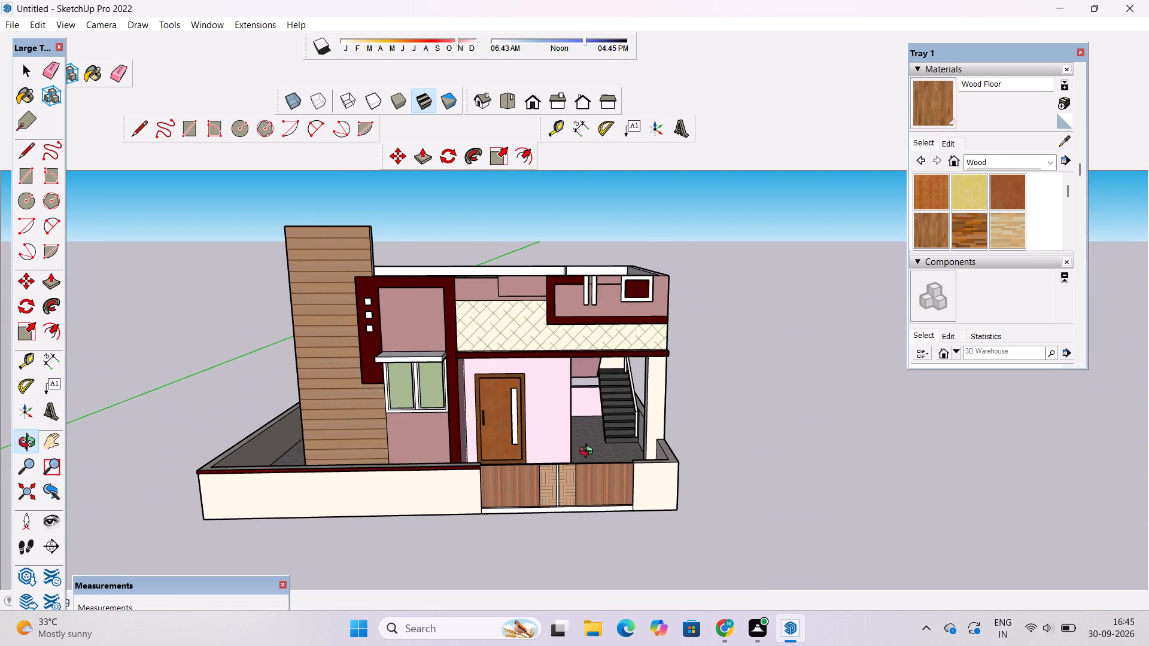
{"action": "scroll", "coordinate": [588, 453], "scroll_direction": "up", "scroll_amount": 3}
{"action": "scroll", "coordinate": [582, 444], "scroll_direction": "down", "scroll_amount": 6}
{"action": "left_click_drag", "start_coordinate": [580, 437], "coordinate": [524, 451], "text": "shift"}
{"action": "left_click_drag", "start_coordinate": [519, 451], "coordinate": [511, 423]}
{"action": "left_click_drag", "start_coordinate": [510, 392], "coordinate": [508, 406]}
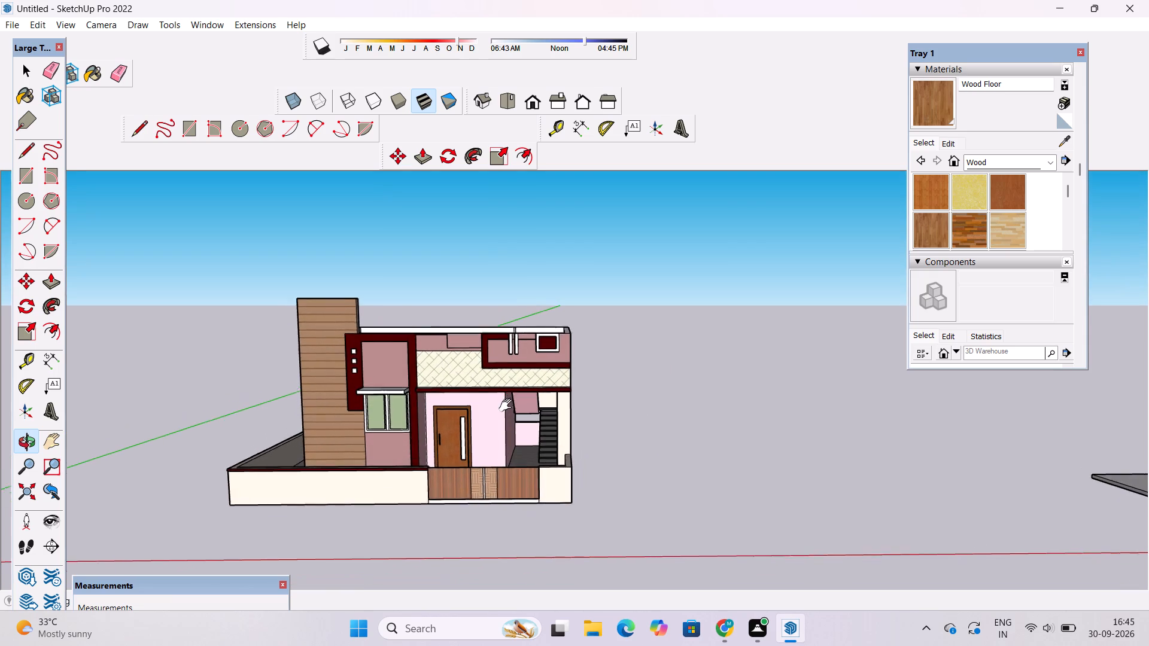
{"action": "left_click_drag", "start_coordinate": [508, 406], "coordinate": [507, 407]}
Paint both inner face sections of the roof's rear parapet with 0030_OldLace from the Colors-Named collection.
{"action": "left_click", "coordinate": [1008, 167]}
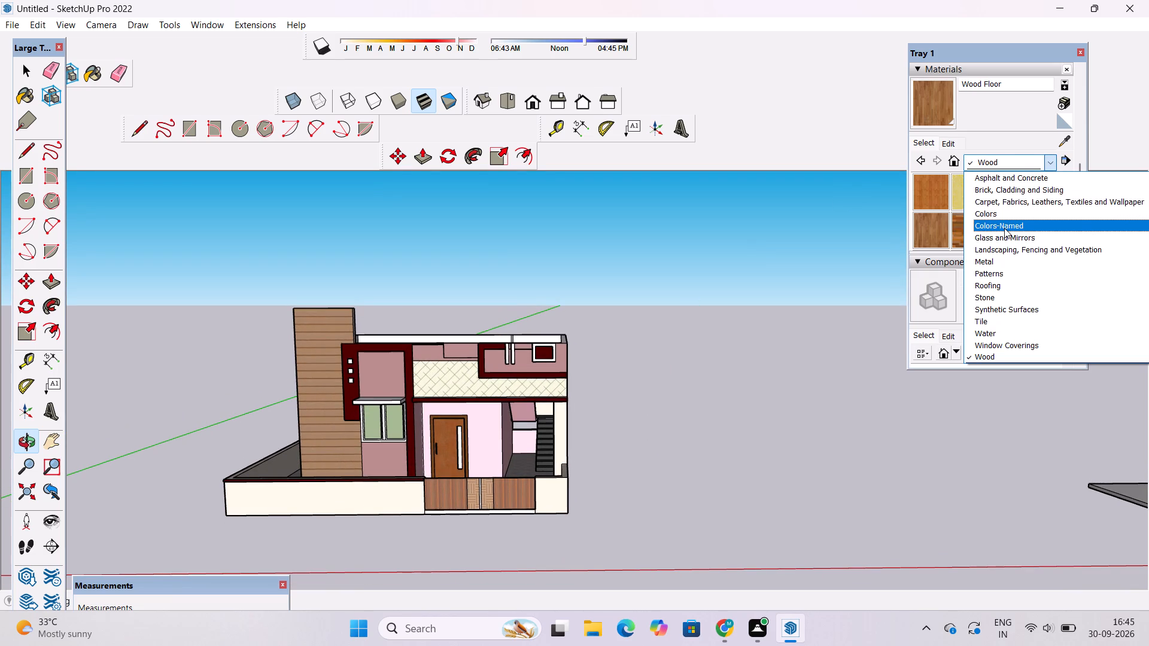
{"action": "left_click", "coordinate": [1004, 228]}
{"action": "scroll", "coordinate": [1004, 233], "scroll_direction": "down", "scroll_amount": 4}
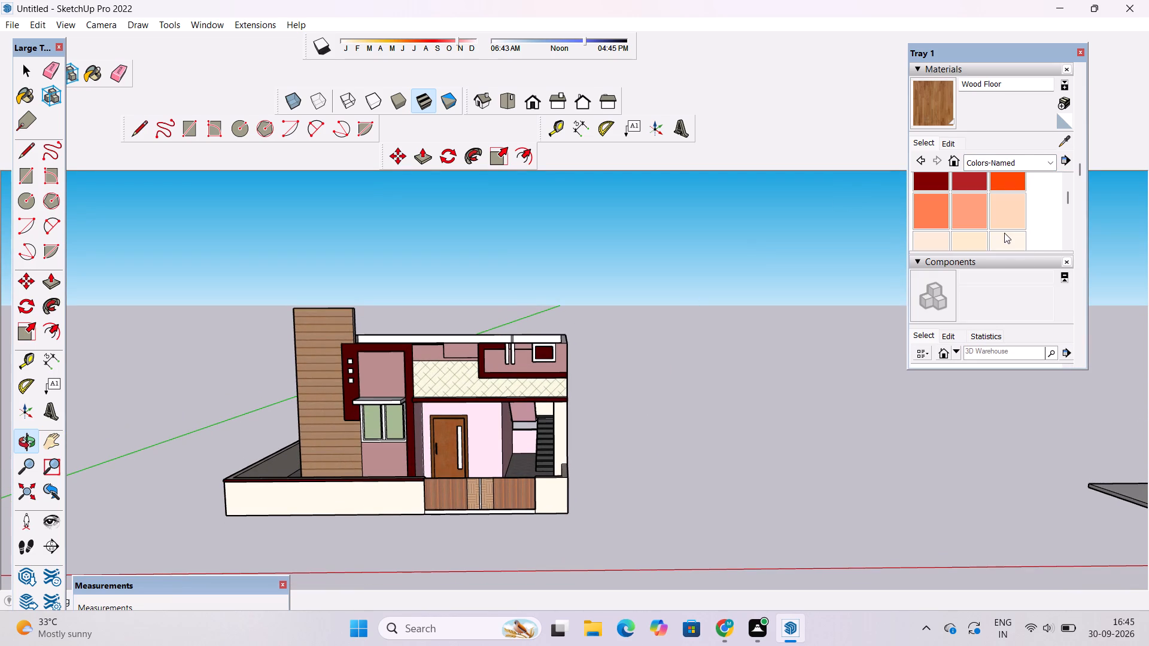
{"action": "scroll", "coordinate": [1004, 233], "scroll_direction": "down", "scroll_amount": 1}
{"action": "left_click", "coordinate": [1000, 186]}
{"action": "scroll", "coordinate": [495, 309], "scroll_direction": "up", "scroll_amount": 5}
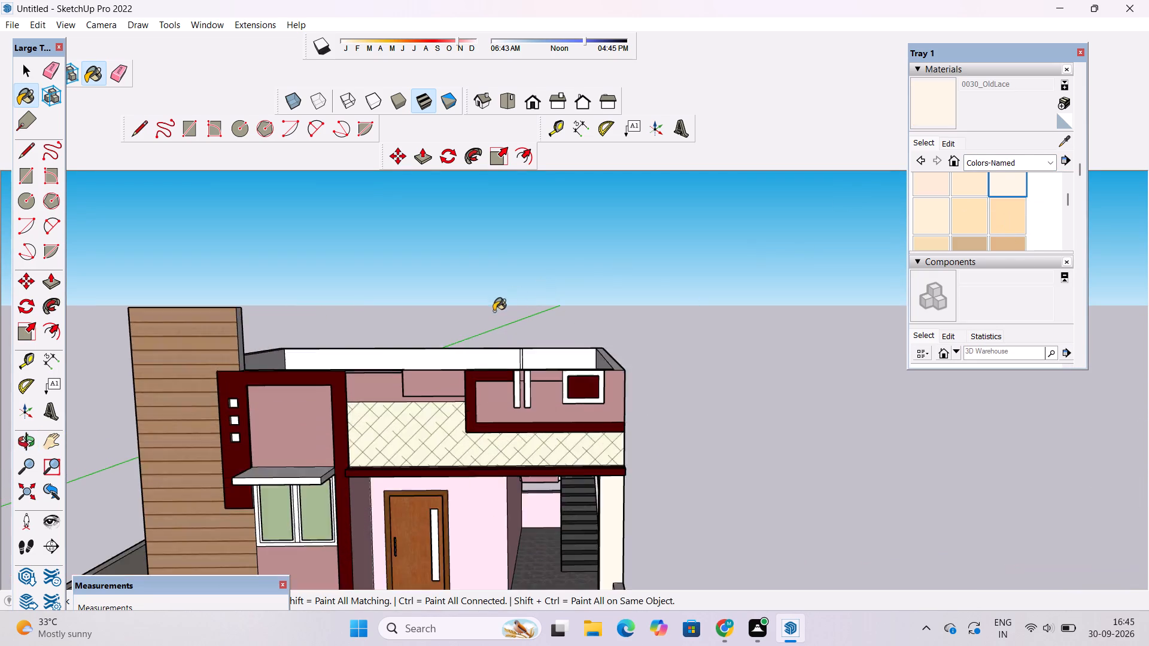
{"action": "scroll", "coordinate": [494, 311], "scroll_direction": "up", "scroll_amount": 11}
{"action": "left_click", "coordinate": [487, 358]}
{"action": "left_click", "coordinate": [653, 364]}
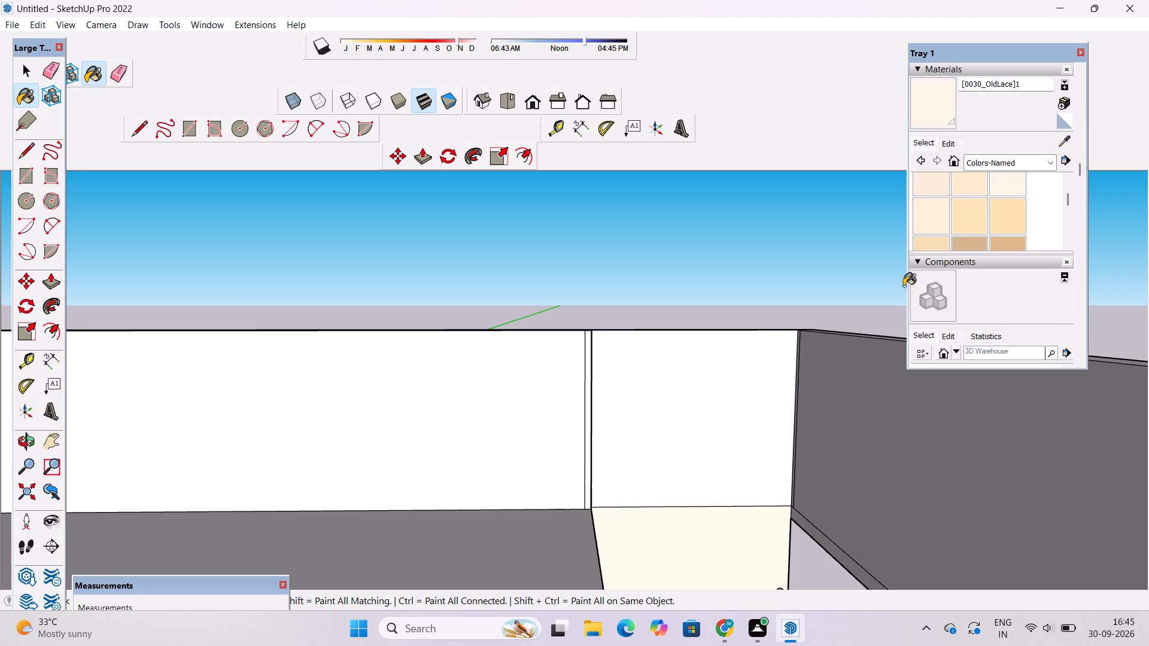
Darken the [0030_OldLace]1 material to a greyish beige using the Color Wheel picker's brightness.
{"action": "left_click", "coordinate": [939, 147]}
{"action": "left_click", "coordinate": [983, 208]}
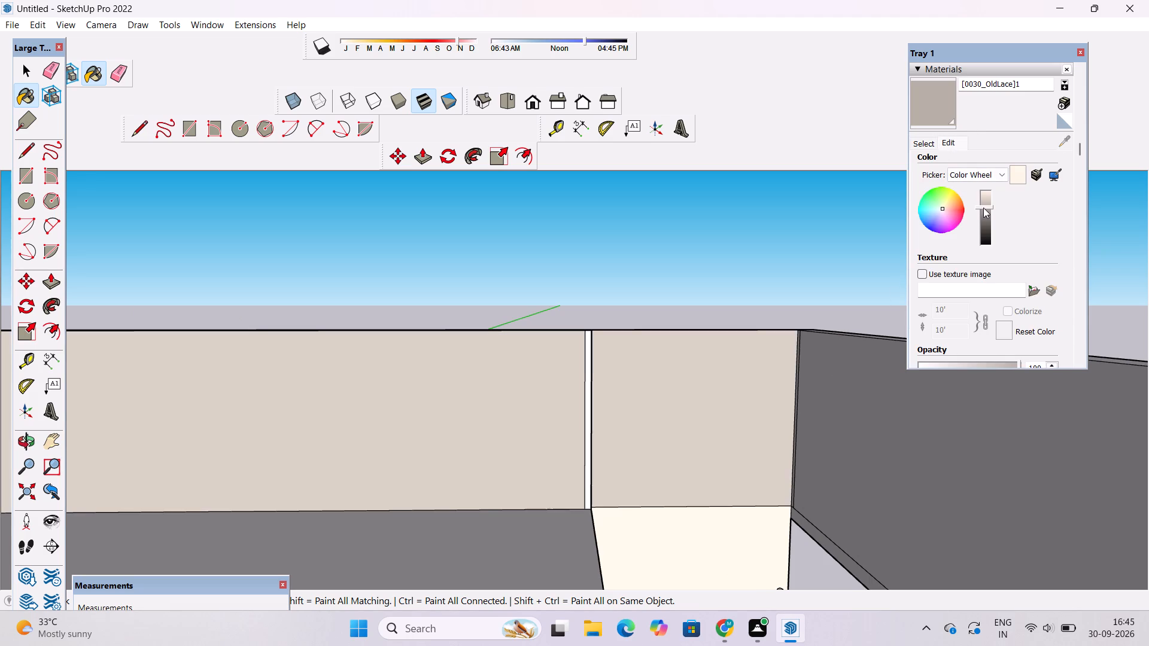
Paint the inner faces of the side parapet opposite the stair and the front parapet, including its raised section, with [0030_OldLace]1.
{"action": "key", "text": "o"}
{"action": "scroll", "coordinate": [724, 285], "scroll_direction": "down", "scroll_amount": 3}
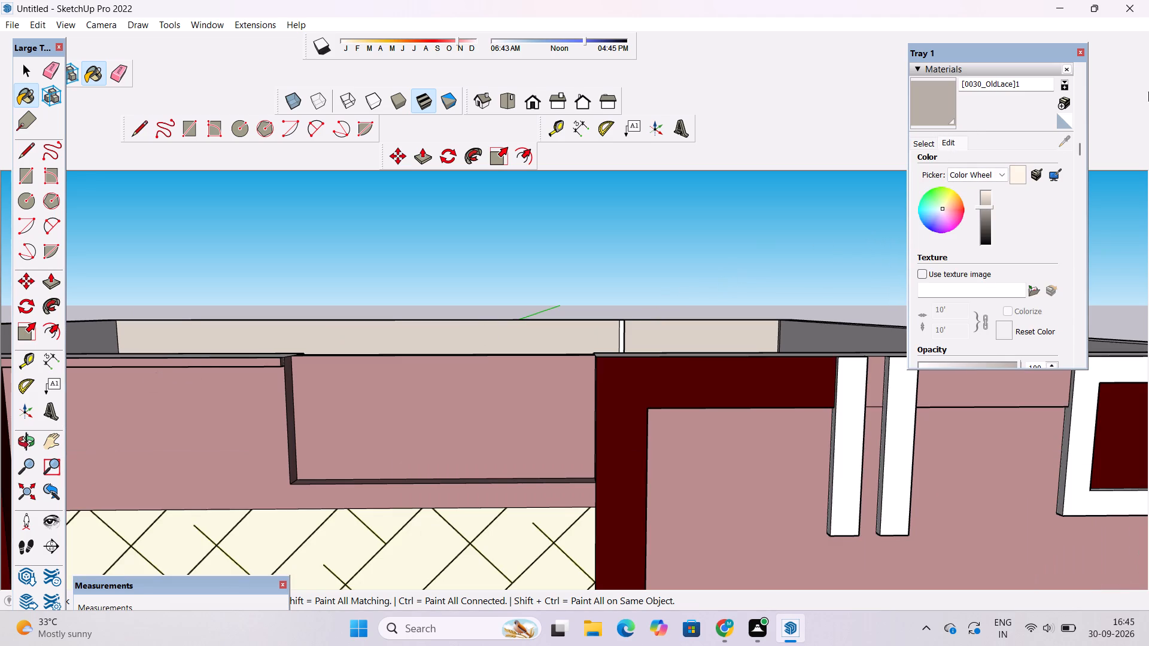
{"action": "left_click", "coordinate": [26, 446]}
{"action": "scroll", "coordinate": [288, 369], "scroll_direction": "down", "scroll_amount": 5}
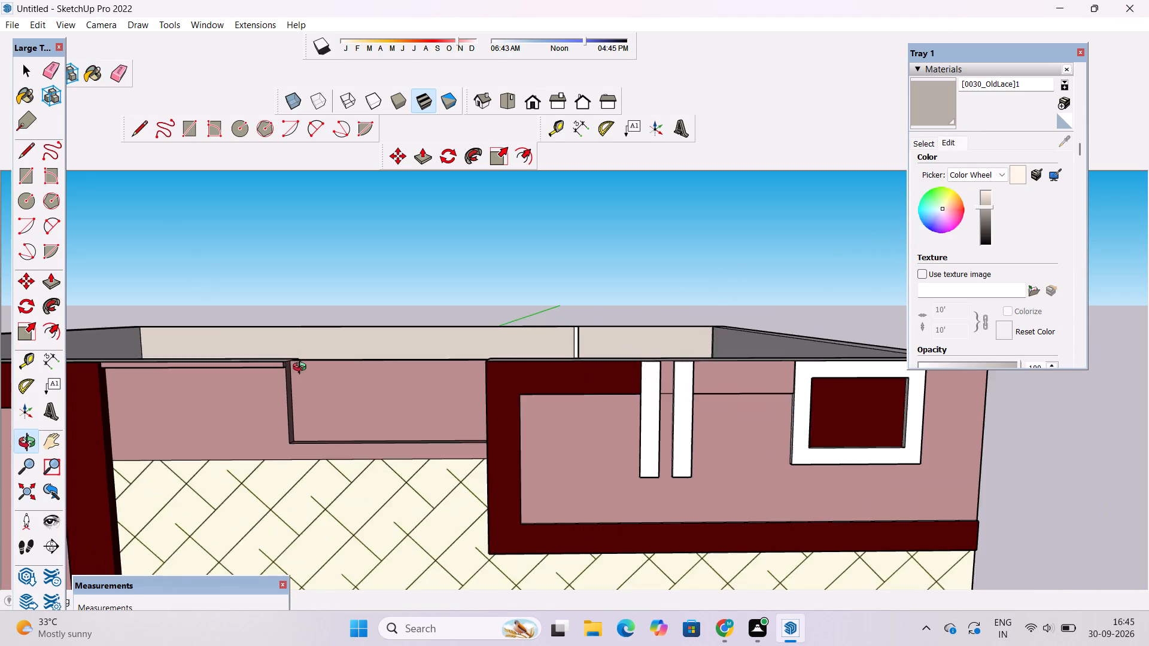
{"action": "scroll", "coordinate": [302, 368], "scroll_direction": "down", "scroll_amount": 1}
{"action": "left_click_drag", "start_coordinate": [485, 334], "coordinate": [262, 498]}
{"action": "scroll", "coordinate": [335, 446], "scroll_direction": "down", "scroll_amount": 4}
{"action": "left_click_drag", "start_coordinate": [390, 429], "coordinate": [246, 464]}
{"action": "left_click_drag", "start_coordinate": [343, 395], "coordinate": [421, 521], "text": "shift"}
{"action": "left_click_drag", "start_coordinate": [418, 514], "coordinate": [366, 410]}
{"action": "scroll", "coordinate": [364, 383], "scroll_direction": "up", "scroll_amount": 4}
{"action": "left_click_drag", "start_coordinate": [518, 383], "coordinate": [459, 403]}
{"action": "left_click_drag", "start_coordinate": [458, 407], "coordinate": [500, 480]}
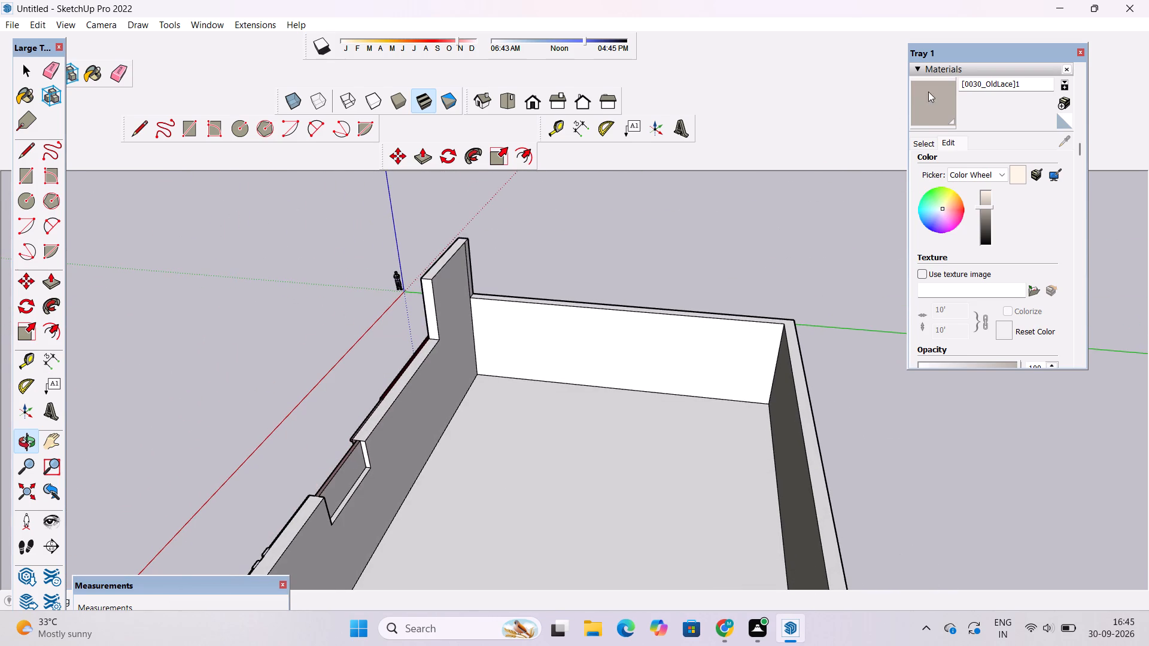
{"action": "left_click", "coordinate": [931, 95]}
{"action": "scroll", "coordinate": [630, 352], "scroll_direction": "up", "scroll_amount": 3}
{"action": "left_click", "coordinate": [630, 352]}
{"action": "left_click", "coordinate": [374, 307]}
{"action": "scroll", "coordinate": [380, 242], "scroll_direction": "up", "scroll_amount": 2}
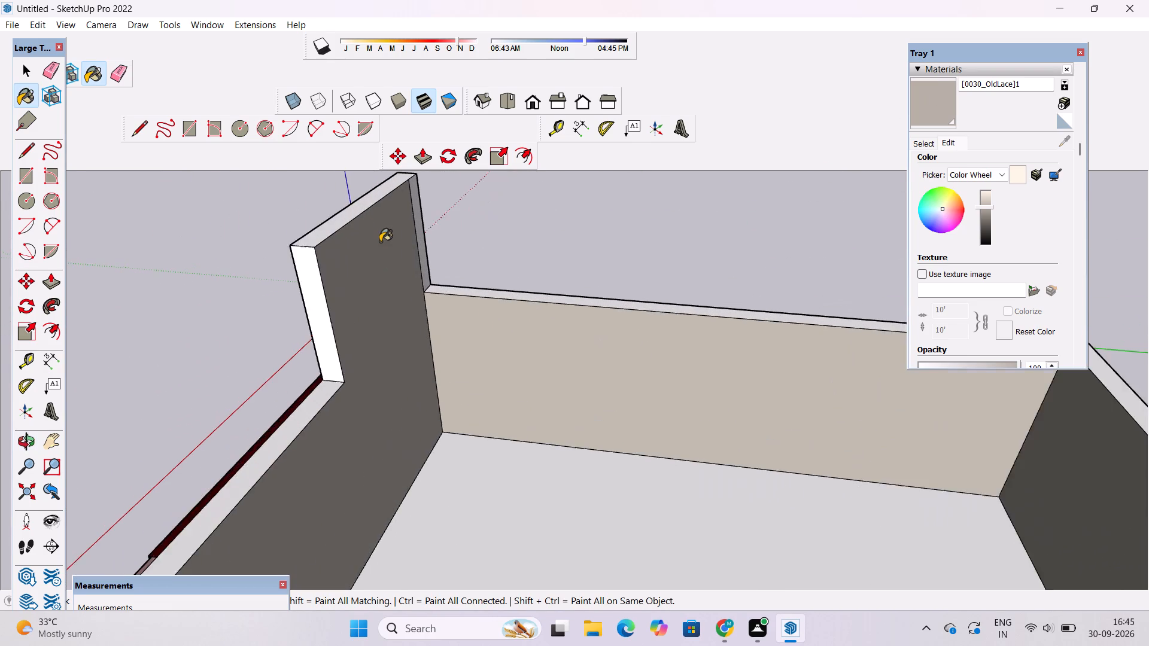
{"action": "scroll", "coordinate": [380, 242], "scroll_direction": "up", "scroll_amount": 8}
{"action": "left_click", "coordinate": [440, 215]}
Paint the far side parapet's top and the raised front section's top and end face with [0030_OldLace]1.
{"action": "scroll", "coordinate": [520, 334], "scroll_direction": "up", "scroll_amount": 4}
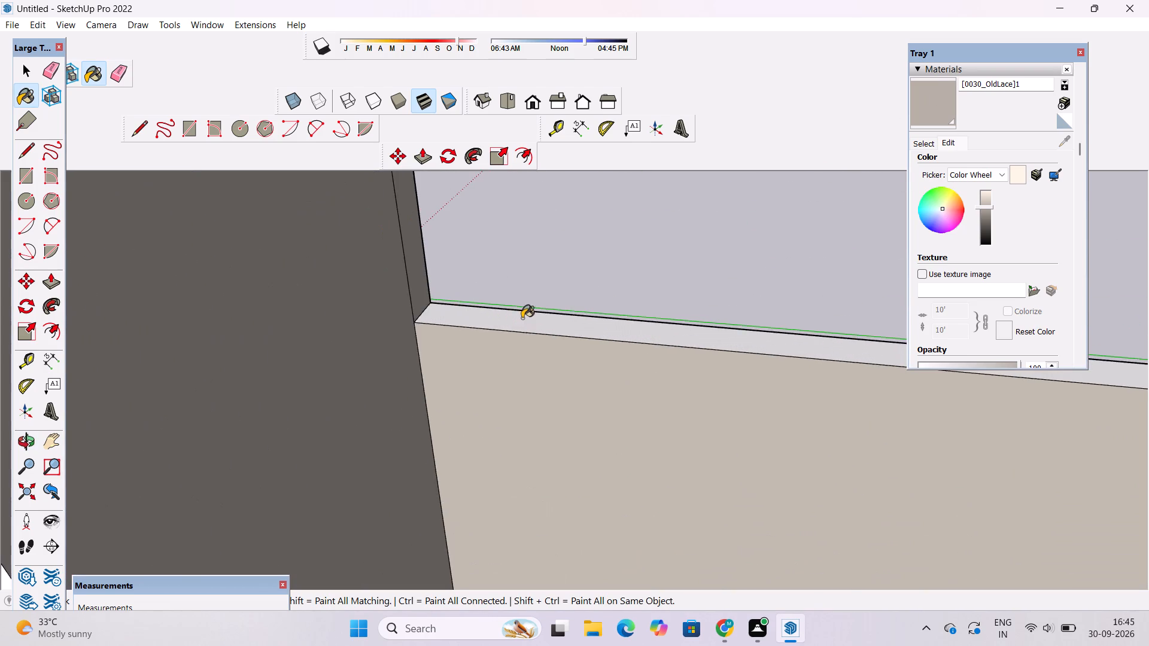
{"action": "left_click", "coordinate": [522, 318]}
{"action": "scroll", "coordinate": [539, 342], "scroll_direction": "down", "scroll_amount": 11}
{"action": "scroll", "coordinate": [445, 269], "scroll_direction": "up", "scroll_amount": 4}
{"action": "left_click", "coordinate": [470, 314]}
{"action": "scroll", "coordinate": [456, 278], "scroll_direction": "down", "scroll_amount": 3}
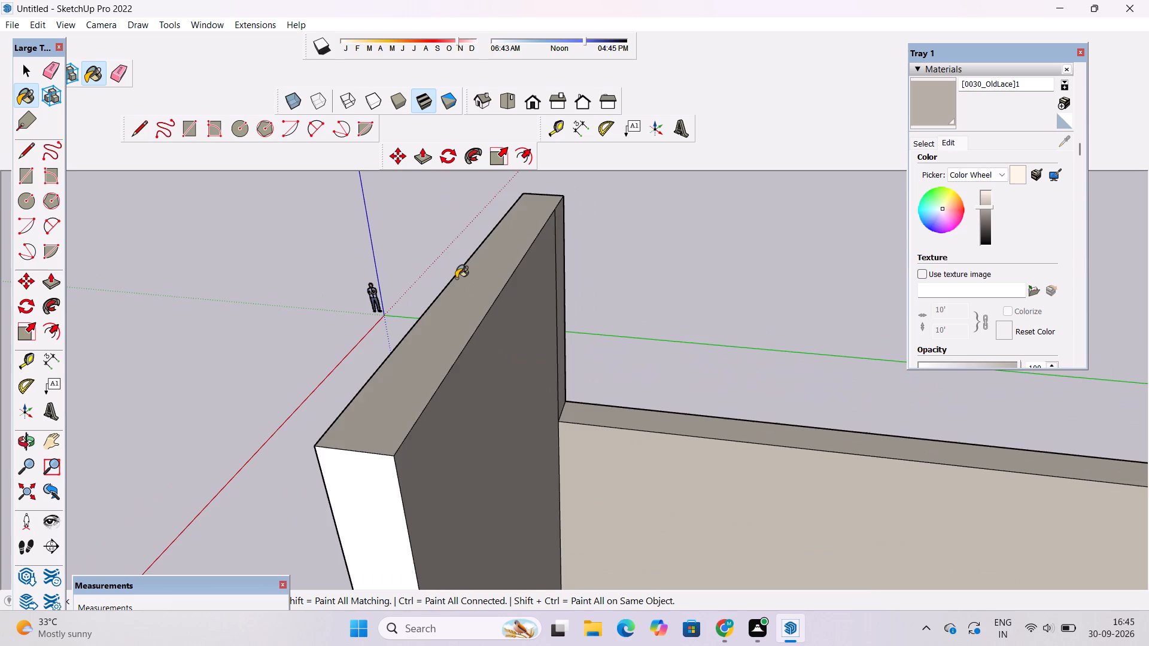
{"action": "scroll", "coordinate": [456, 278], "scroll_direction": "down", "scroll_amount": 7}
{"action": "left_click", "coordinate": [418, 416]}
{"action": "scroll", "coordinate": [427, 273], "scroll_direction": "down", "scroll_amount": 6}
Paint the remaining parapet tops along the front, rear and stair side of the roof with [0030_OldLace]1.
{"action": "scroll", "coordinate": [463, 403], "scroll_direction": "up", "scroll_amount": 5}
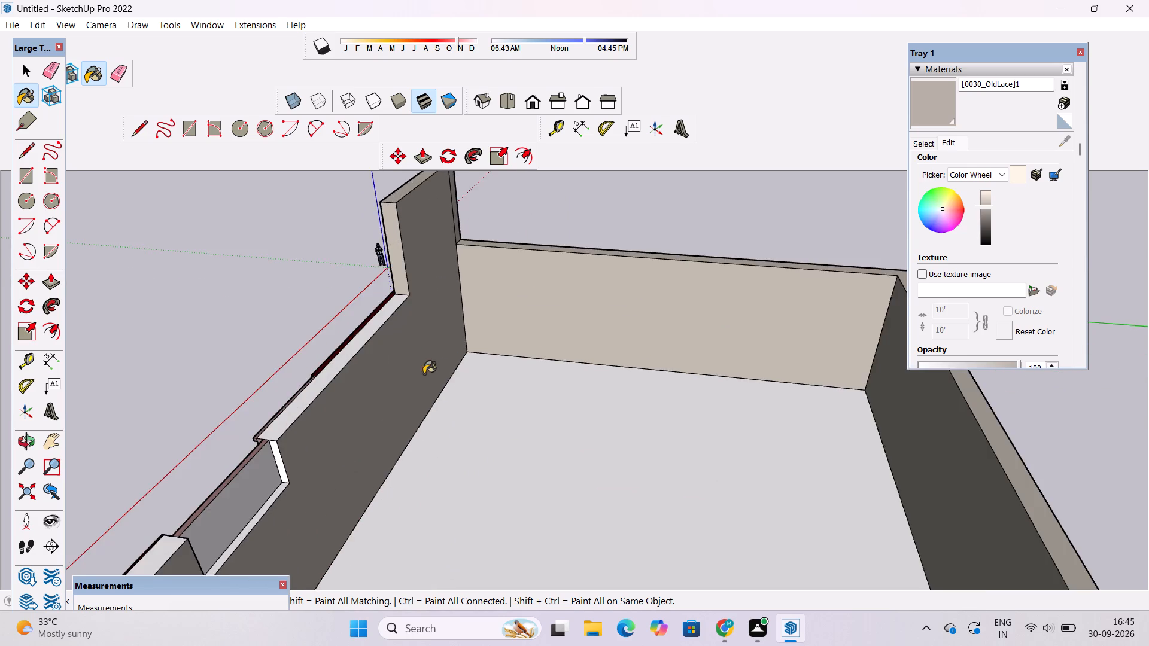
{"action": "scroll", "coordinate": [400, 359], "scroll_direction": "up", "scroll_amount": 3}
{"action": "left_click", "coordinate": [375, 304]}
{"action": "scroll", "coordinate": [413, 286], "scroll_direction": "down", "scroll_amount": 11}
{"action": "scroll", "coordinate": [473, 345], "scroll_direction": "down", "scroll_amount": 3}
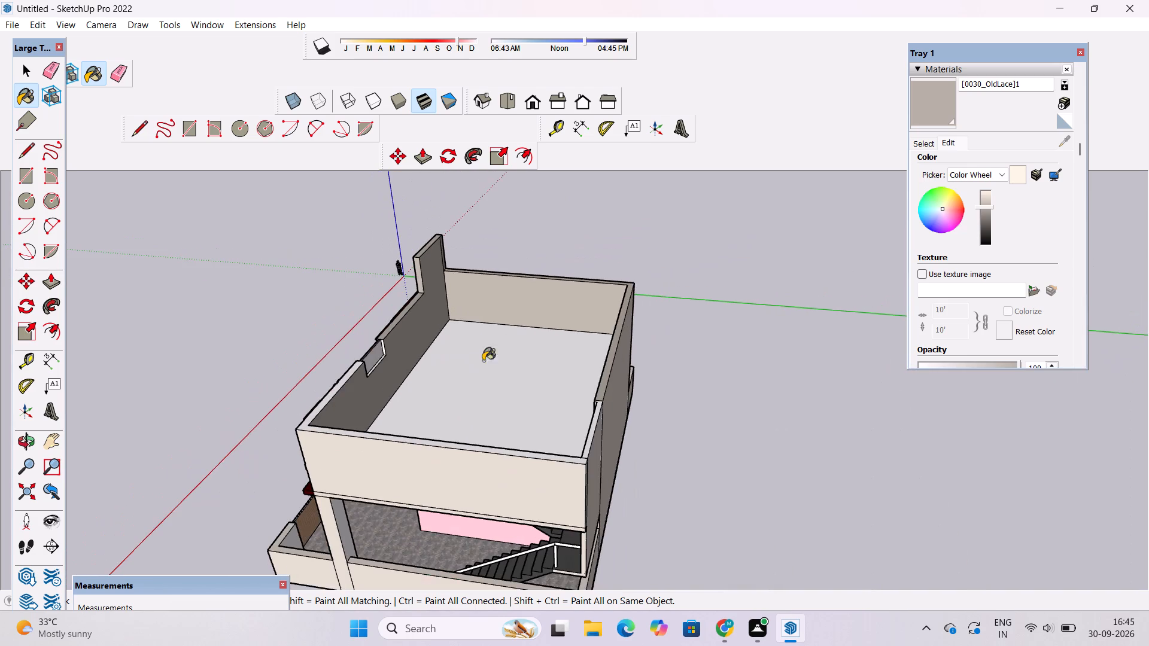
{"action": "scroll", "coordinate": [525, 428], "scroll_direction": "up", "scroll_amount": 9}
{"action": "left_click", "coordinate": [521, 379]}
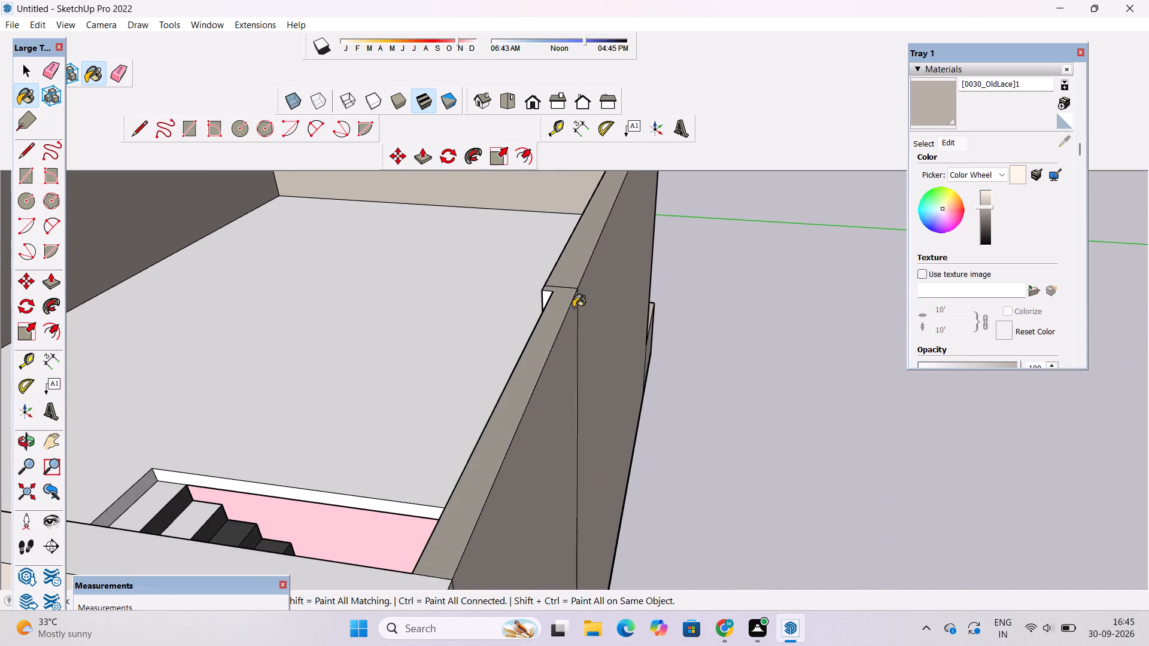
{"action": "scroll", "coordinate": [565, 285], "scroll_direction": "down", "scroll_amount": 6}
{"action": "scroll", "coordinate": [506, 453], "scroll_direction": "up", "scroll_amount": 4}
{"action": "left_click", "coordinate": [485, 384]}
{"action": "scroll", "coordinate": [497, 405], "scroll_direction": "down", "scroll_amount": 6}
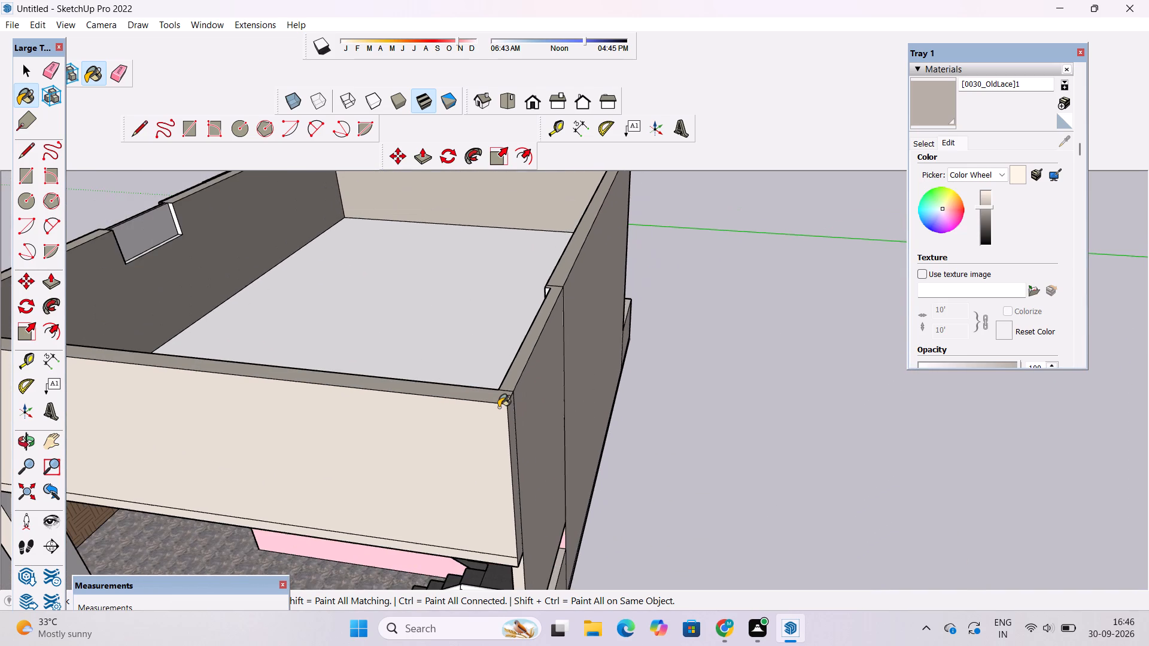
Paint the stair-side parapet's inner face, its narrow vertical corner strip and the slab edge below it with [0030_OldLace]1.
{"action": "key", "text": "o"}
{"action": "left_click_drag", "start_coordinate": [677, 407], "coordinate": [349, 500]}
{"action": "scroll", "coordinate": [380, 428], "scroll_direction": "down", "scroll_amount": 4}
{"action": "left_click_drag", "start_coordinate": [532, 394], "coordinate": [638, 585], "text": "shift"}
{"action": "left_click_drag", "start_coordinate": [639, 586], "coordinate": [498, 500]}
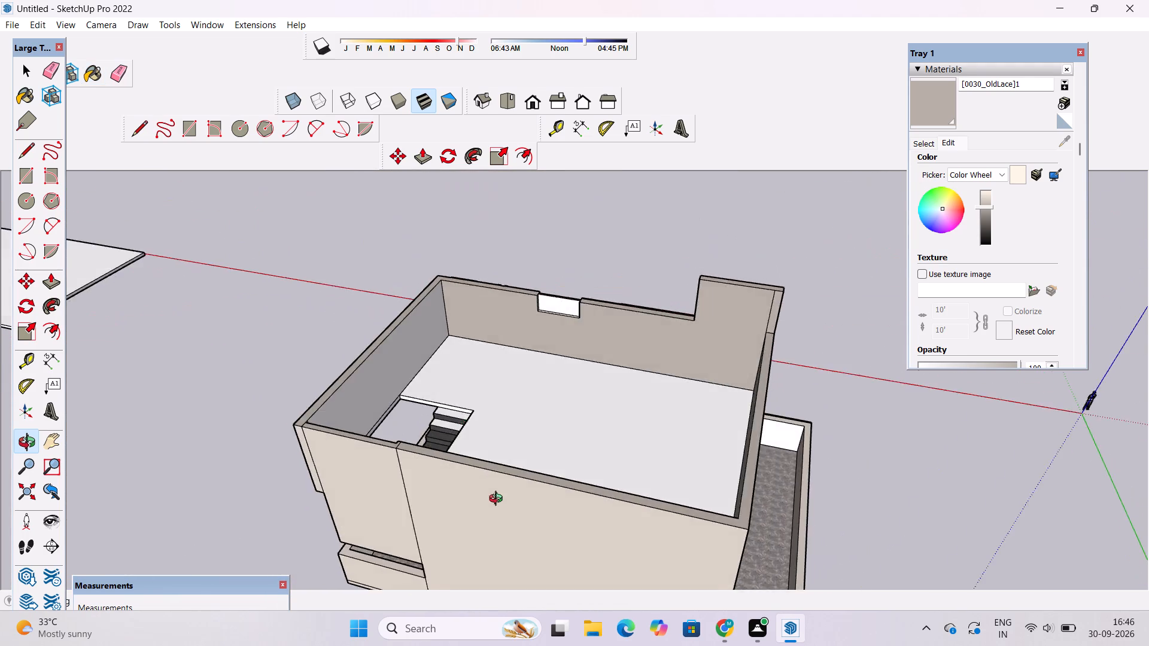
{"action": "left_click_drag", "start_coordinate": [498, 500], "coordinate": [510, 511]}
{"action": "scroll", "coordinate": [451, 392], "scroll_direction": "up", "scroll_amount": 5}
{"action": "left_click_drag", "start_coordinate": [628, 437], "coordinate": [485, 434]}
{"action": "left_click_drag", "start_coordinate": [497, 443], "coordinate": [503, 505]}
{"action": "left_click_drag", "start_coordinate": [477, 495], "coordinate": [538, 553]}
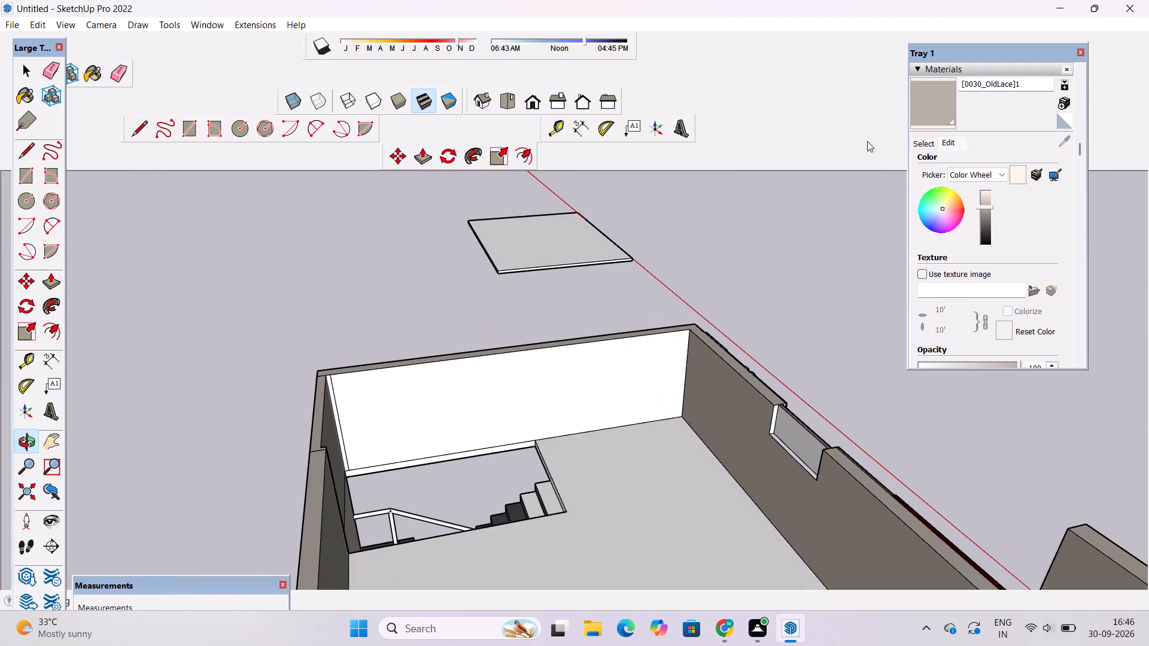
{"action": "left_click", "coordinate": [922, 105]}
{"action": "scroll", "coordinate": [651, 332], "scroll_direction": "up", "scroll_amount": 3}
{"action": "left_click", "coordinate": [662, 368]}
{"action": "scroll", "coordinate": [190, 438], "scroll_direction": "up", "scroll_amount": 7}
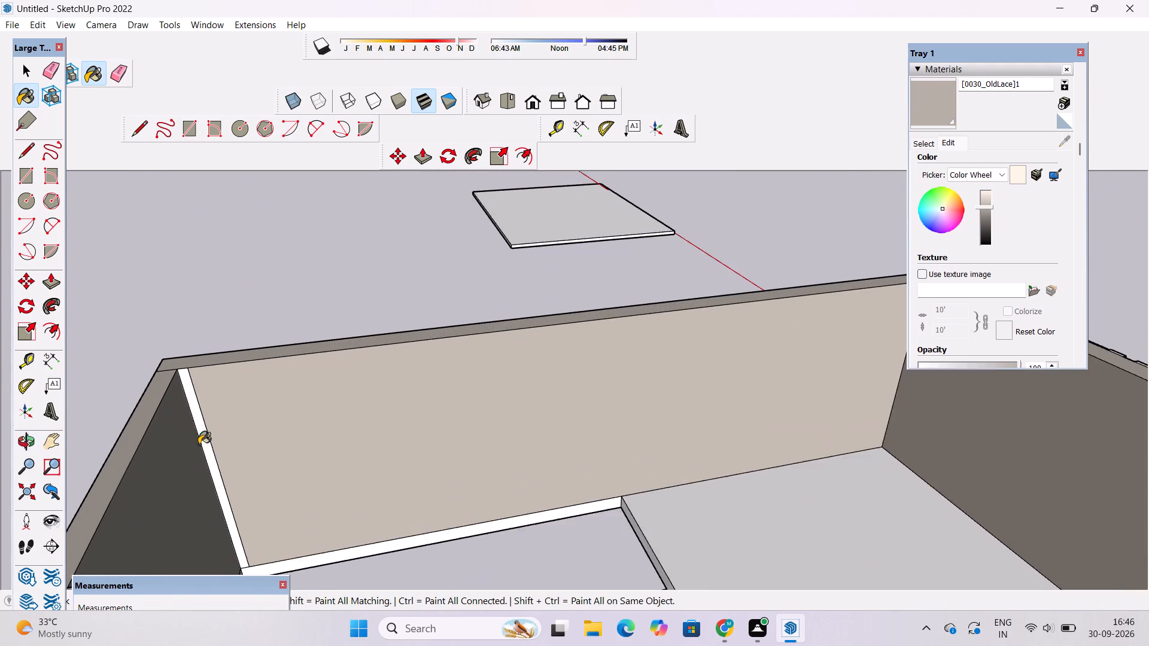
{"action": "scroll", "coordinate": [199, 444], "scroll_direction": "up", "scroll_amount": 2}
{"action": "left_click", "coordinate": [187, 398]}
{"action": "scroll", "coordinate": [212, 374], "scroll_direction": "down", "scroll_amount": 5}
{"action": "scroll", "coordinate": [212, 374], "scroll_direction": "up", "scroll_amount": 8}
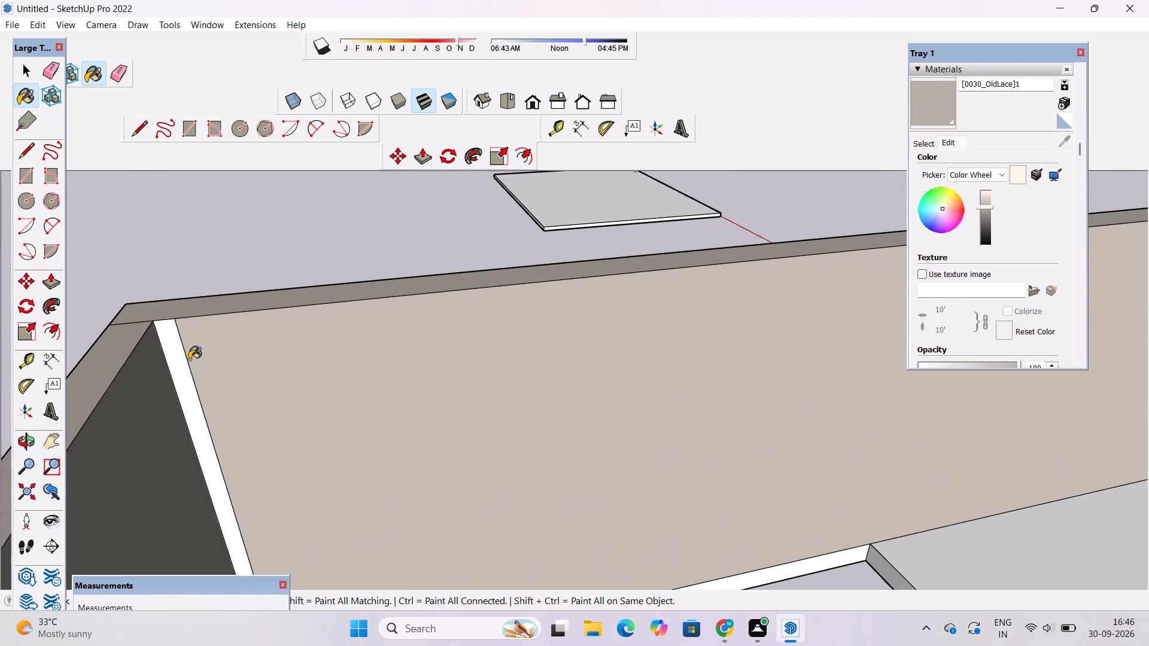
{"action": "left_click", "coordinate": [177, 354]}
{"action": "scroll", "coordinate": [455, 282], "scroll_direction": "down", "scroll_amount": 5}
{"action": "scroll", "coordinate": [557, 491], "scroll_direction": "up", "scroll_amount": 5}
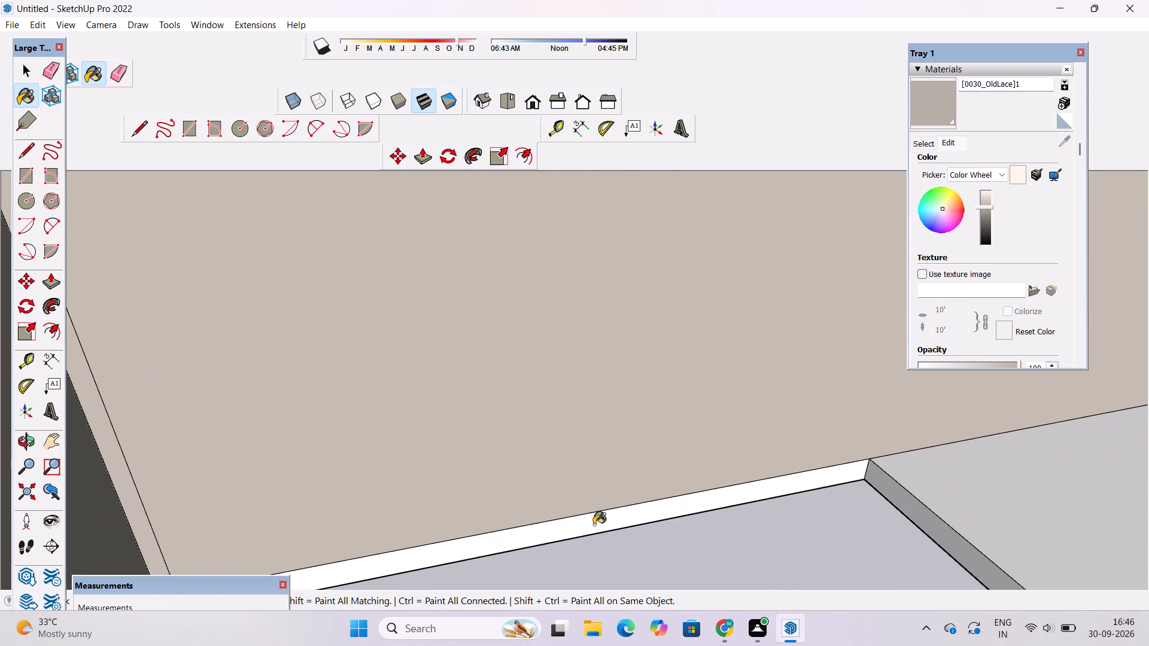
{"action": "left_click", "coordinate": [594, 525]}
{"action": "scroll", "coordinate": [534, 418], "scroll_direction": "down", "scroll_amount": 17}
Examine the finished roof parapets, then the front facade, window, porch and gate from around the house.
{"action": "key", "text": "o"}
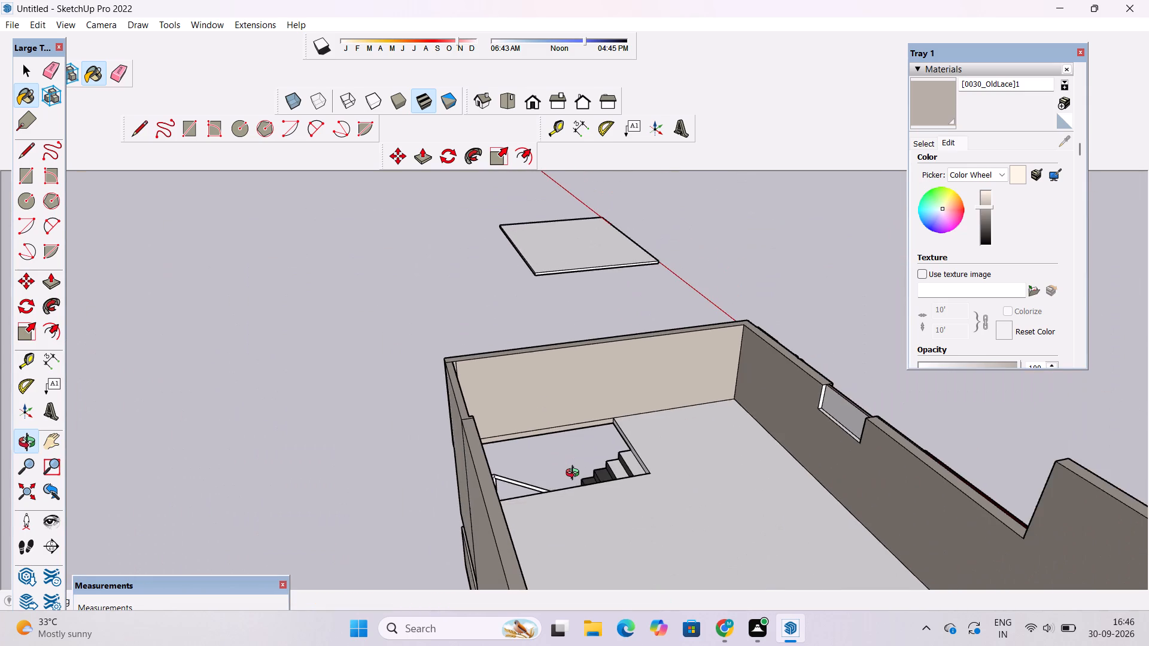
{"action": "scroll", "coordinate": [575, 474], "scroll_direction": "down", "scroll_amount": 5}
{"action": "left_click_drag", "start_coordinate": [536, 515], "coordinate": [987, 568]}
{"action": "scroll", "coordinate": [731, 142], "scroll_direction": "up", "scroll_amount": 6}
{"action": "left_click_drag", "start_coordinate": [835, 354], "coordinate": [605, 380]}
{"action": "scroll", "coordinate": [783, 450], "scroll_direction": "up", "scroll_amount": 10}
{"action": "left_click_drag", "start_coordinate": [633, 392], "coordinate": [1072, 391]}
{"action": "scroll", "coordinate": [956, 403], "scroll_direction": "down", "scroll_amount": 5}
{"action": "left_click_drag", "start_coordinate": [636, 502], "coordinate": [764, 505]}
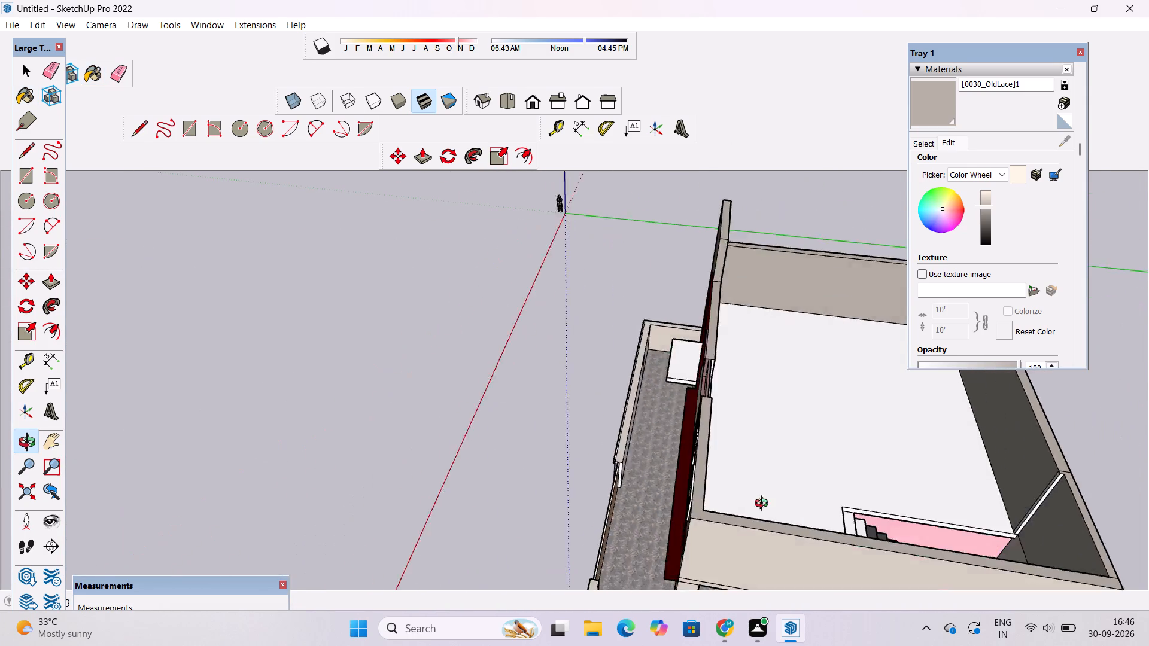
{"action": "left_click_drag", "start_coordinate": [764, 505], "coordinate": [1066, 446]}
{"action": "scroll", "coordinate": [578, 392], "scroll_direction": "up", "scroll_amount": 4}
{"action": "left_click_drag", "start_coordinate": [589, 435], "coordinate": [765, 307]}
{"action": "scroll", "coordinate": [696, 311], "scroll_direction": "up", "scroll_amount": 4}
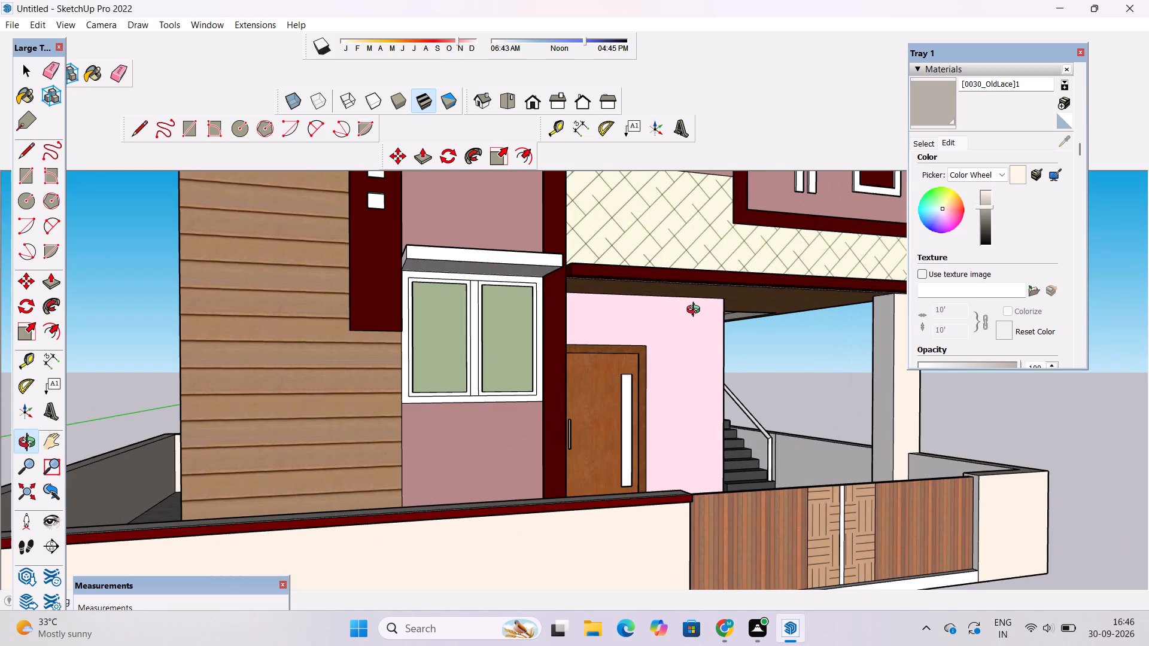
{"action": "left_click_drag", "start_coordinate": [694, 326], "coordinate": [540, 301], "text": "shift"}
{"action": "left_click_drag", "start_coordinate": [529, 312], "coordinate": [528, 325]}
{"action": "scroll", "coordinate": [528, 330], "scroll_direction": "down", "scroll_amount": 1}
{"action": "left_click_drag", "start_coordinate": [528, 330], "coordinate": [530, 354], "text": "shift"}
{"action": "left_click", "coordinate": [530, 354]}
{"action": "scroll", "coordinate": [530, 354], "scroll_direction": "down", "scroll_amount": 6}
{"action": "left_click_drag", "start_coordinate": [550, 351], "coordinate": [484, 379]}
{"action": "left_click_drag", "start_coordinate": [484, 379], "coordinate": [521, 418], "text": "shift"}
{"action": "left_click_drag", "start_coordinate": [521, 421], "coordinate": [567, 379], "text": "shift"}
{"action": "left_click_drag", "start_coordinate": [563, 379], "coordinate": [518, 385]}
{"action": "scroll", "coordinate": [518, 385], "scroll_direction": "down", "scroll_amount": 1}
{"action": "left_click_drag", "start_coordinate": [518, 385], "coordinate": [520, 417], "text": "shift"}
{"action": "key", "text": "space"}
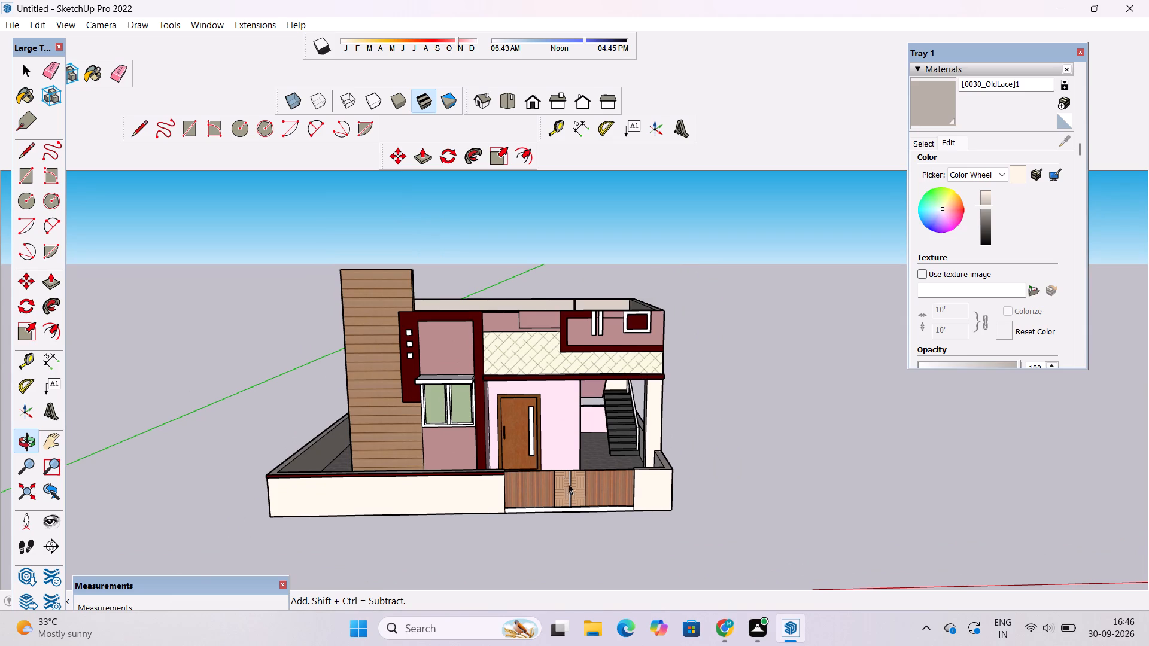
{"action": "scroll", "coordinate": [491, 397], "scroll_direction": "down", "scroll_amount": 5}
{"action": "scroll", "coordinate": [544, 418], "scroll_direction": "up", "scroll_amount": 5}
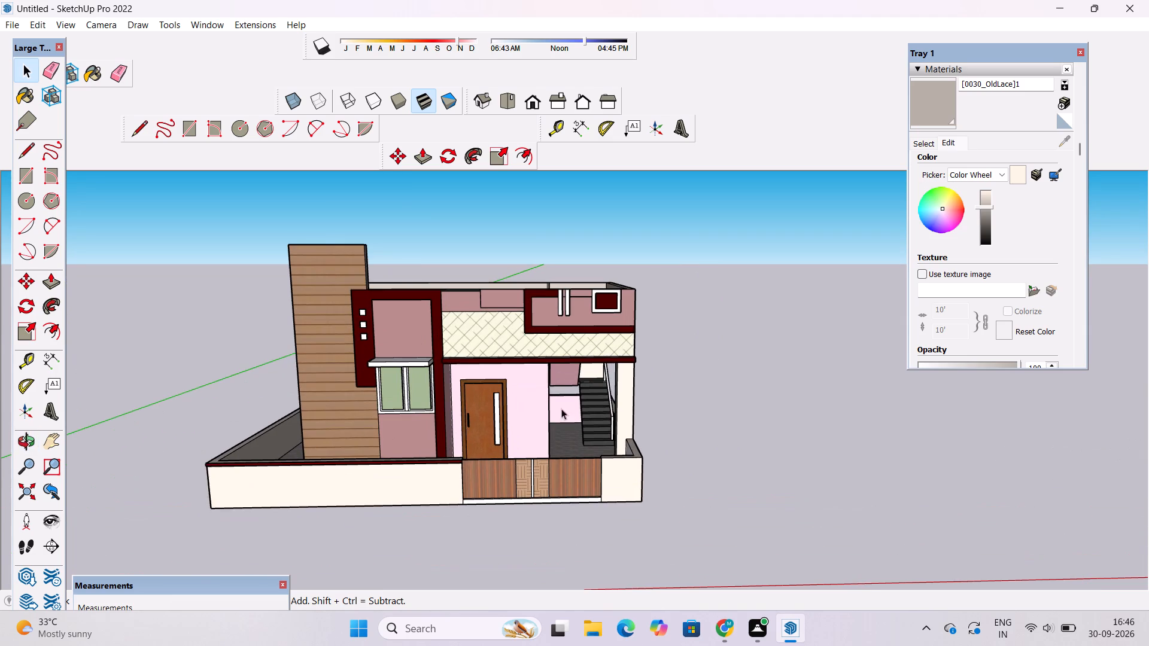
Close the tray holding the Materials and Components panes.
{"action": "left_click", "coordinate": [1082, 53]}
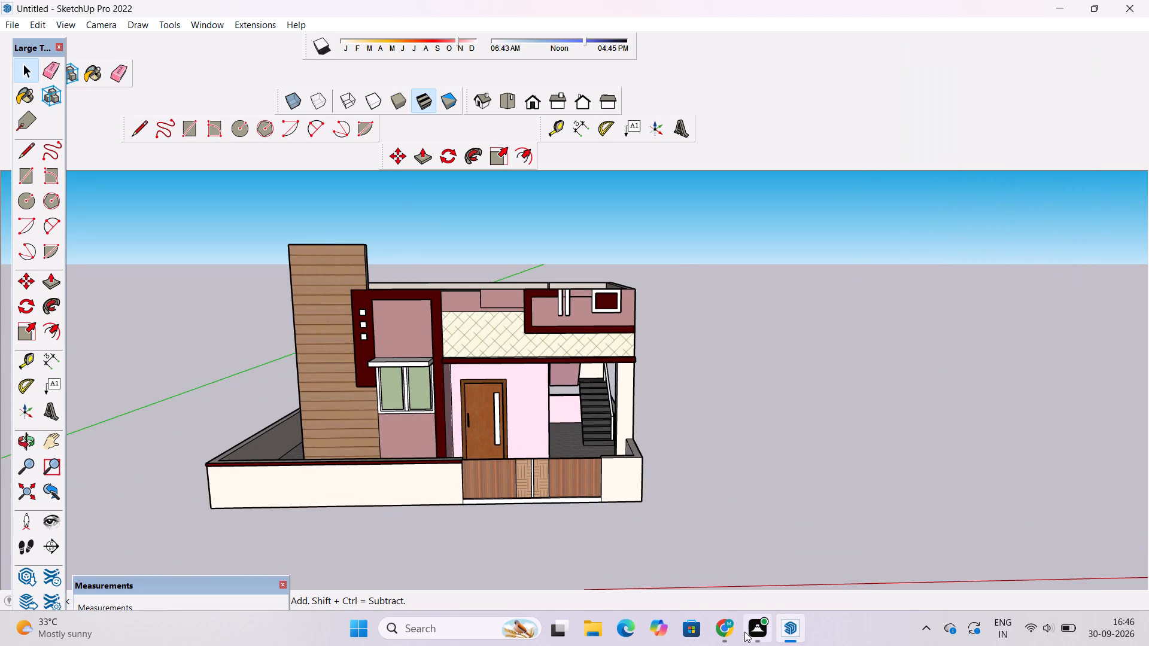
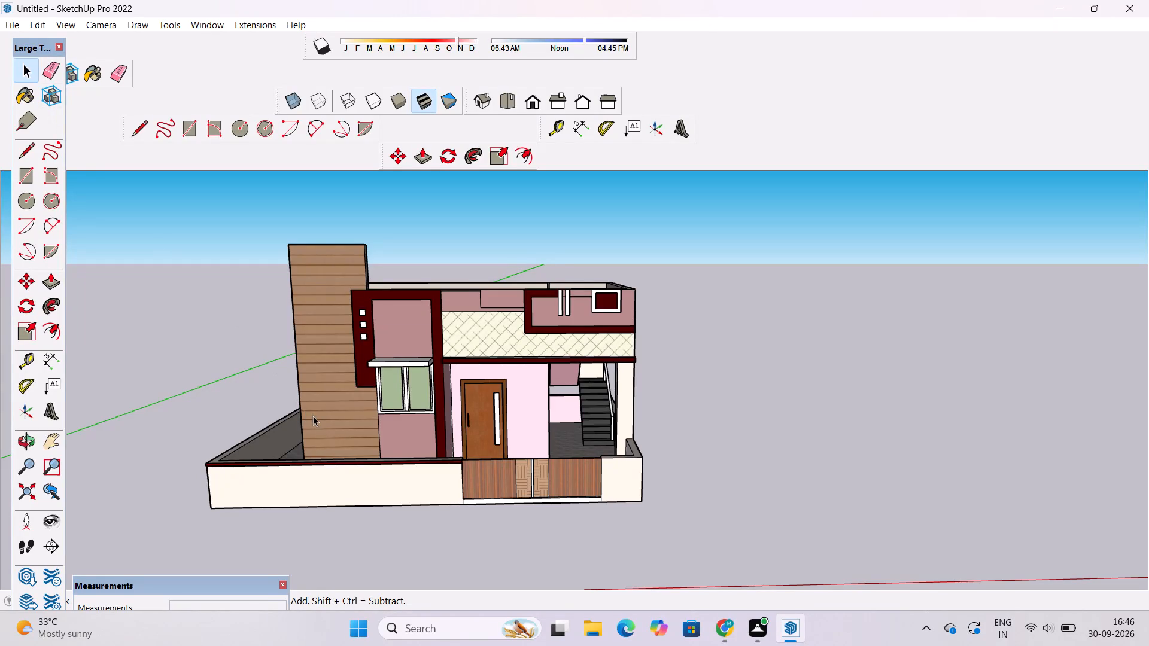
Save the model as a SketchUp file named SMALL BUILDING in the Downloads folder.
{"action": "key", "text": "ctrl+s"}
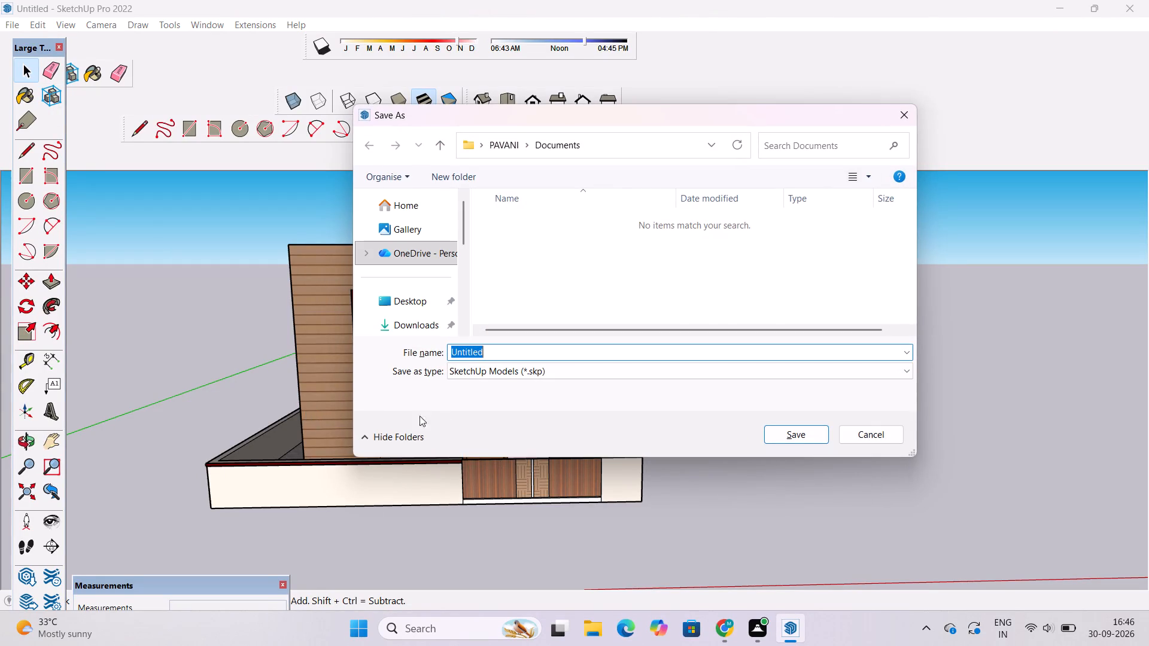
{"action": "left_click", "coordinate": [423, 329]}
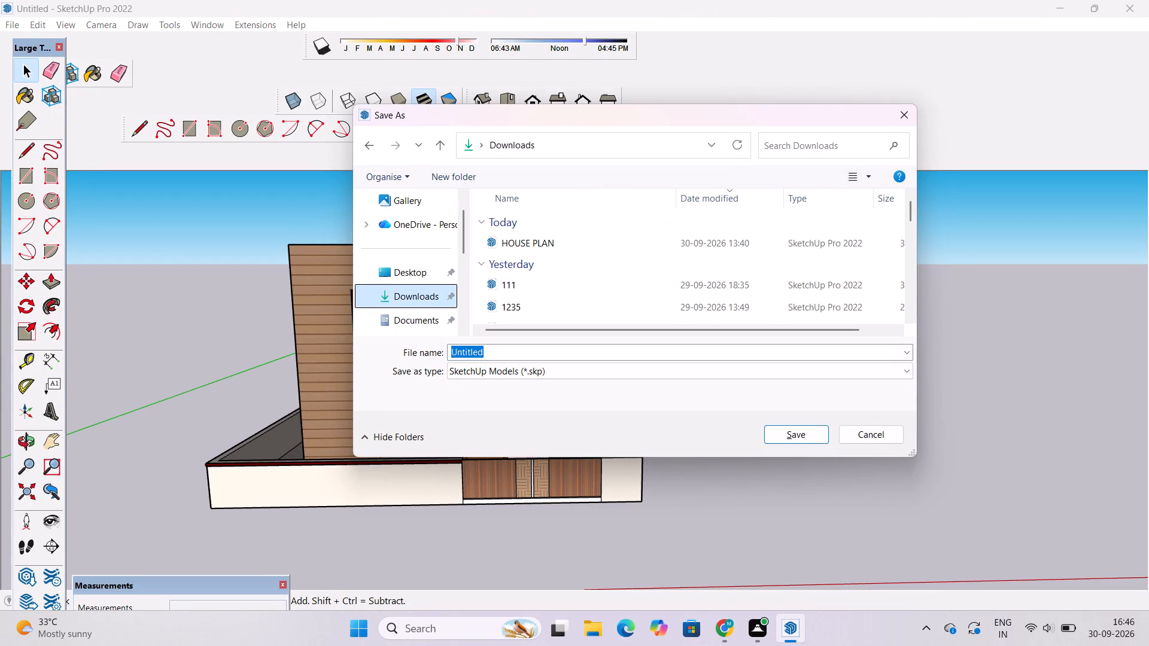
{"action": "key", "text": "BackSpace"}
{"action": "left_click", "coordinate": [489, 352]}
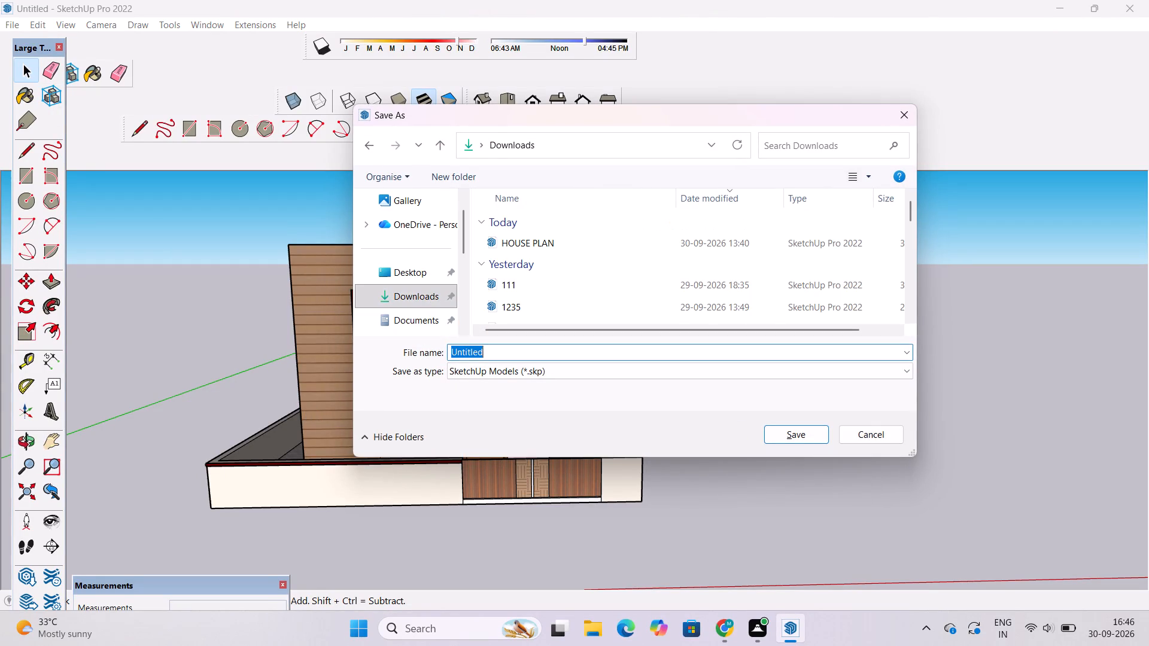
{"action": "key", "text": "BackSpace"}
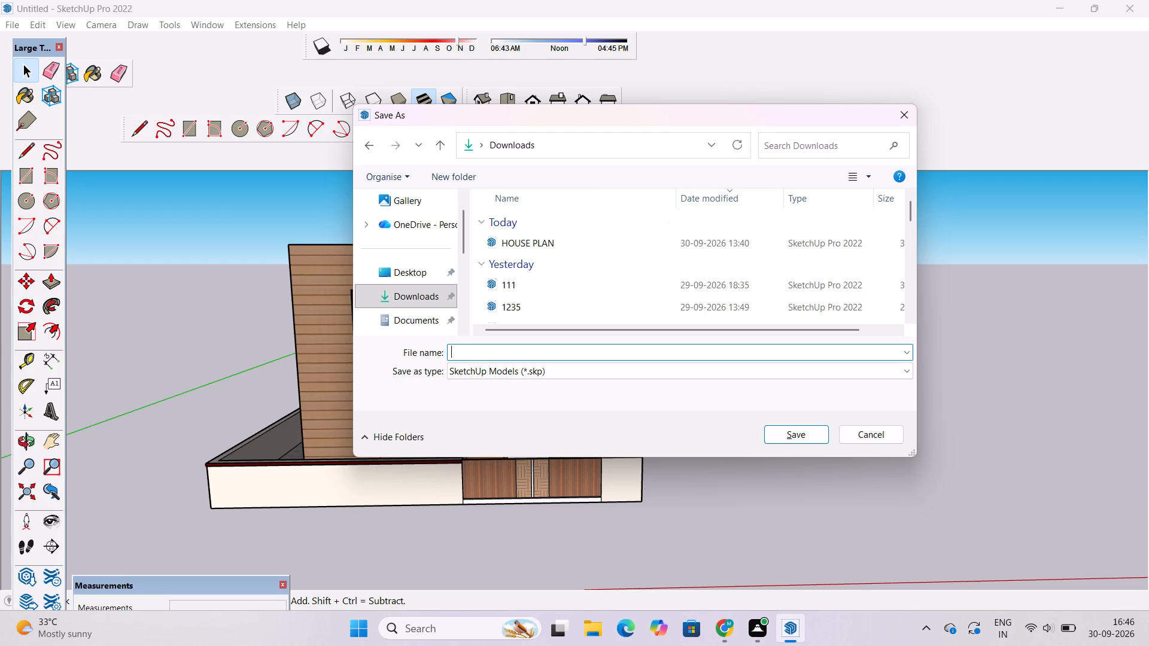
{"action": "type", "text": "SMALL"}
{"action": "key", "text": "space"}
{"action": "type", "text": "BUIL"}
{"action": "type", "text": "DING"}
{"action": "key", "text": "space"}
{"action": "left_click", "coordinate": [804, 435]}
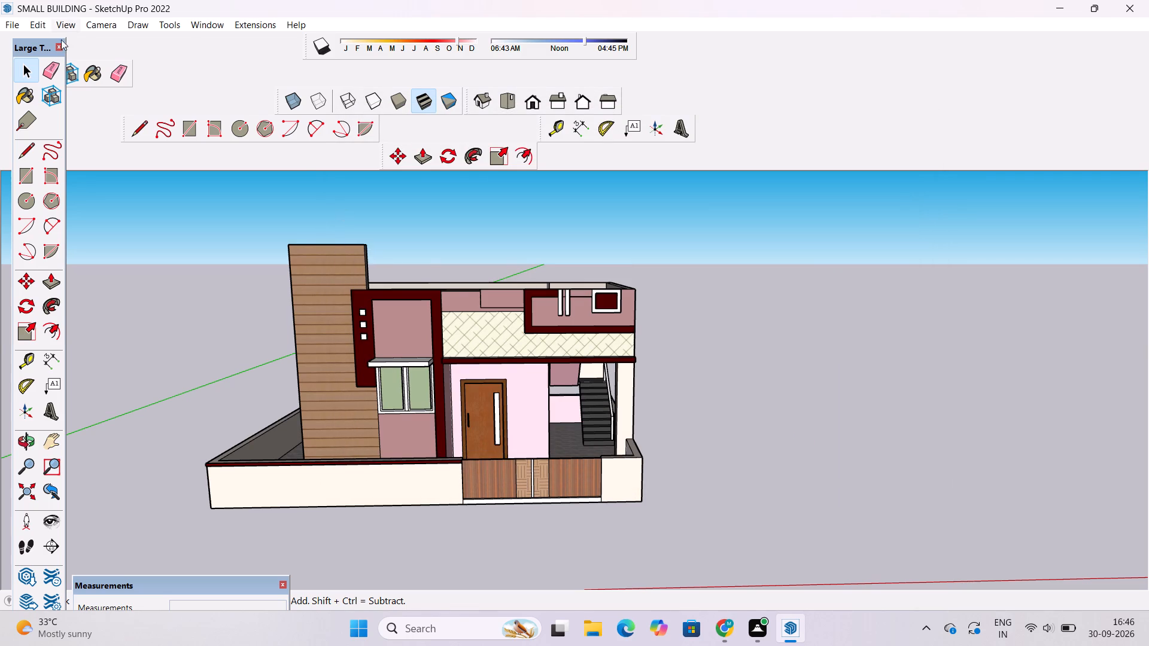
Export the current front view as a 2D graphic PDF named SMALL BUILDING PDF in the Downloads folder.
{"action": "left_click", "coordinate": [9, 26]}
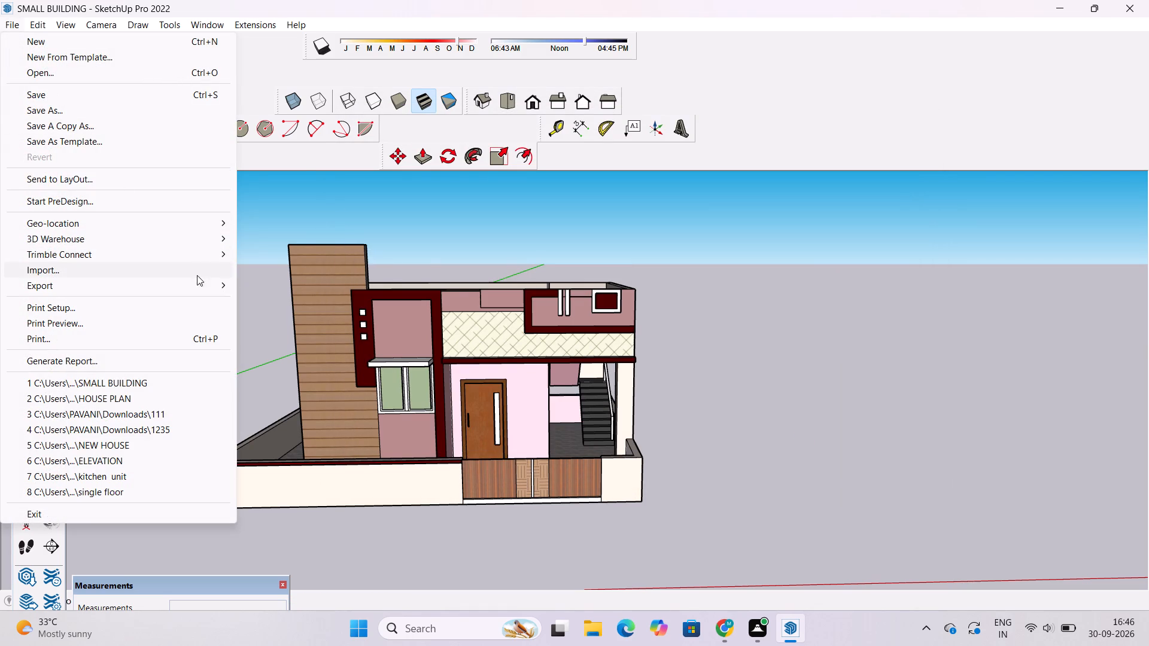
{"action": "left_click", "coordinate": [266, 303]}
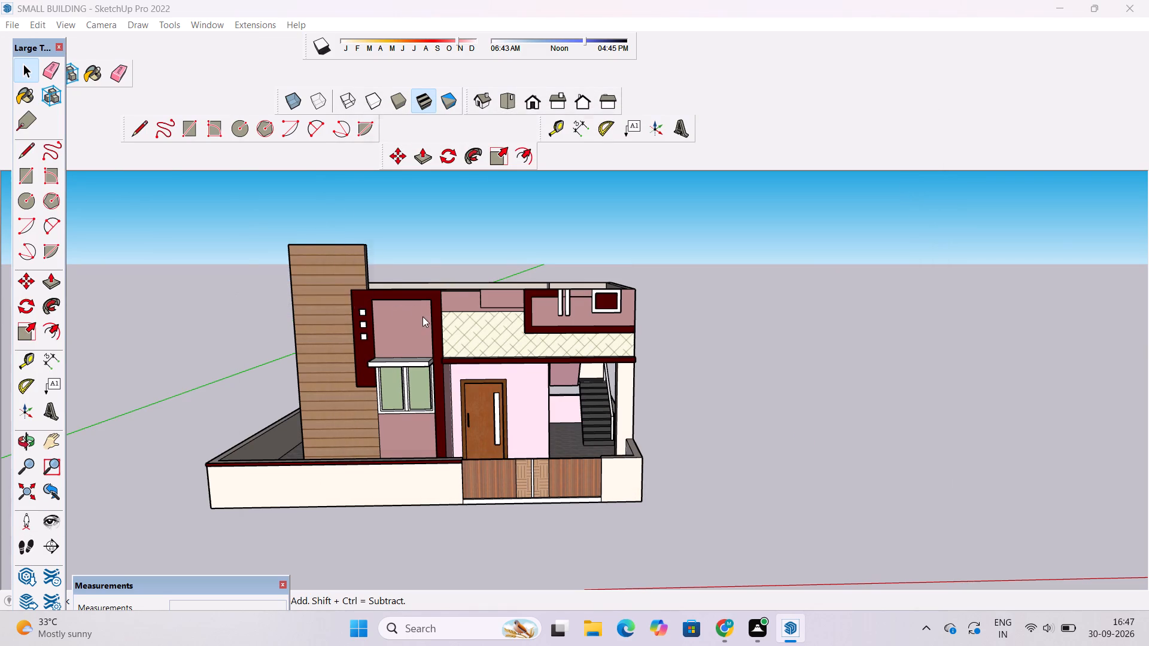
{"action": "left_click", "coordinate": [408, 335]}
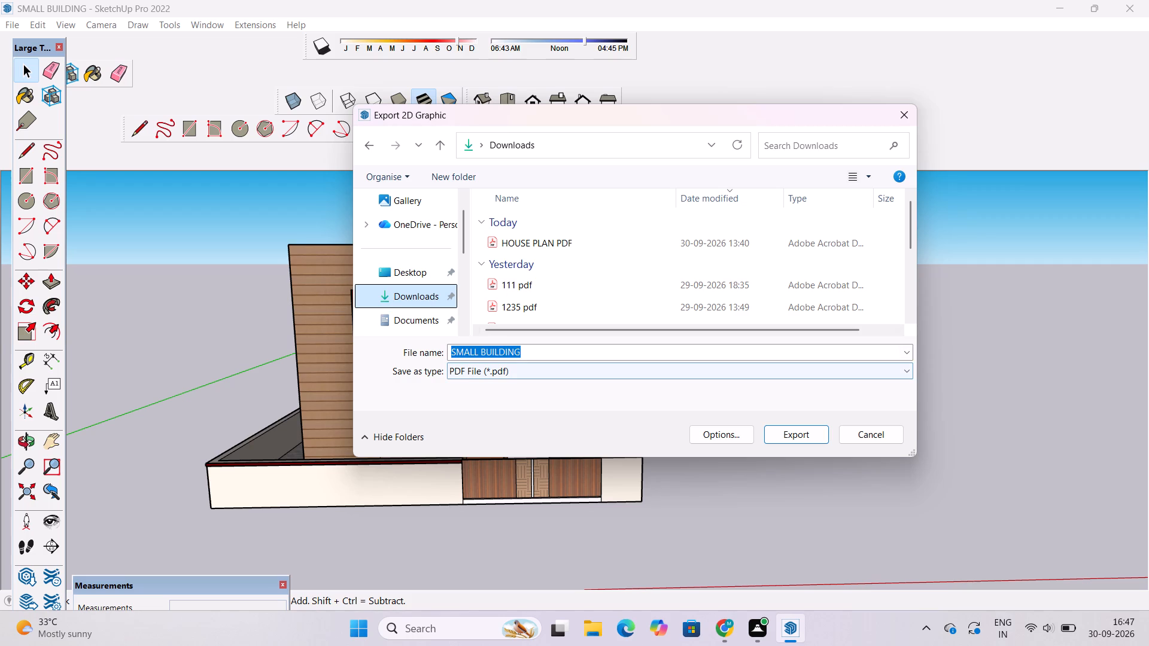
{"action": "triple_click", "coordinate": [539, 352]}
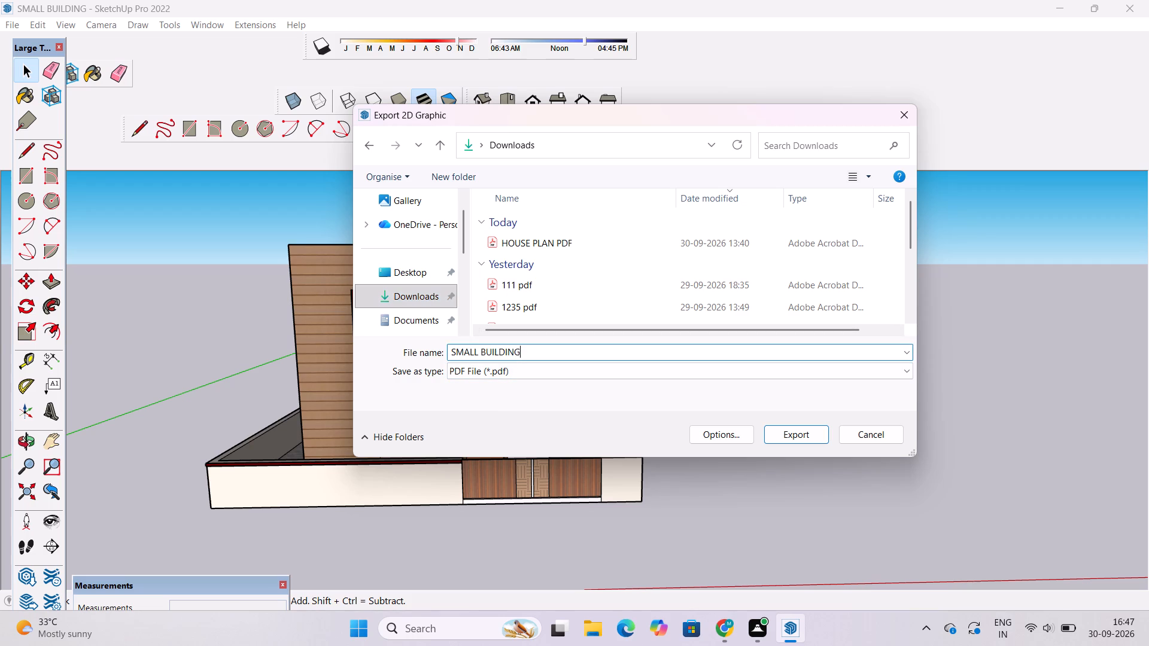
{"action": "key", "text": "space"}
{"action": "type", "text": "P"}
{"action": "type", "text": "DF"}
{"action": "left_click", "coordinate": [805, 434]}
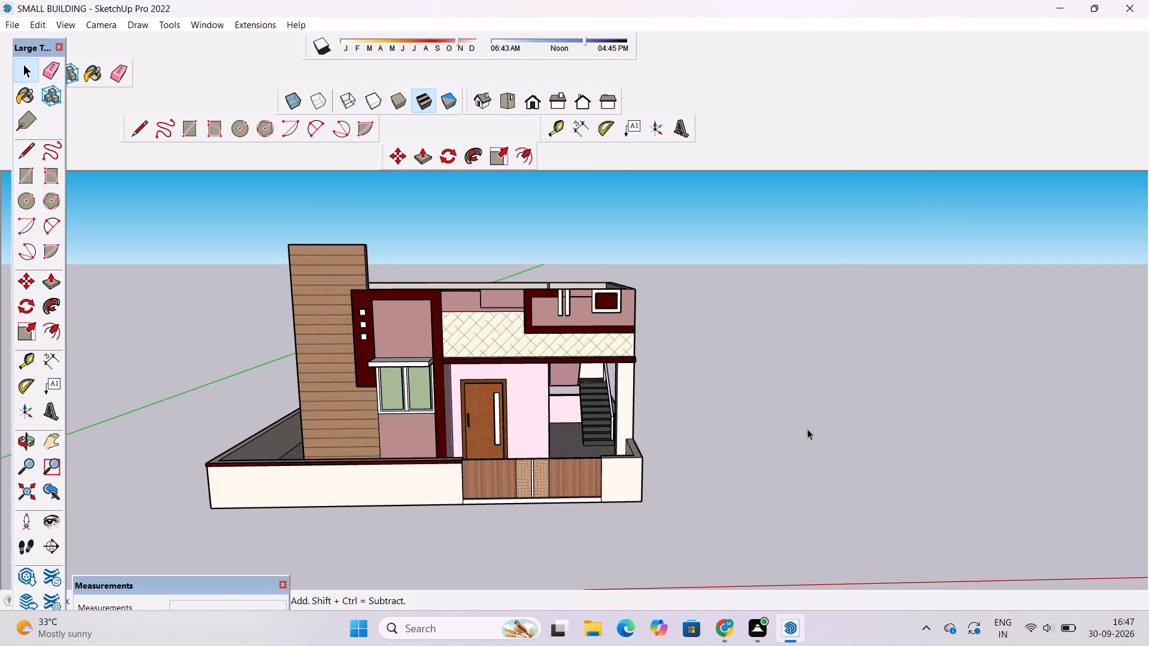